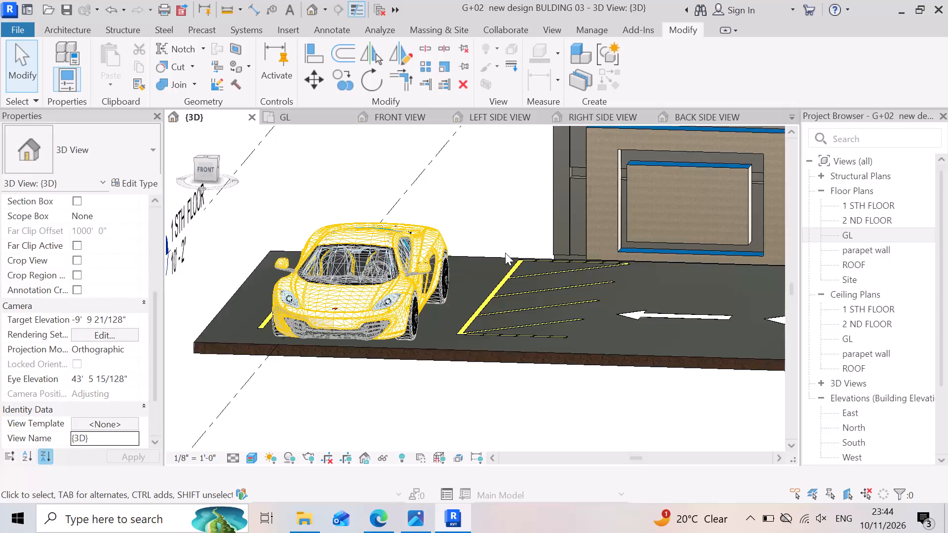
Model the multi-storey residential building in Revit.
Examine the building's front, the road with direction arrows and the parked cars in the 3D view.
scroll(505, 253, down, 4)
scroll(457, 240, down, 4)
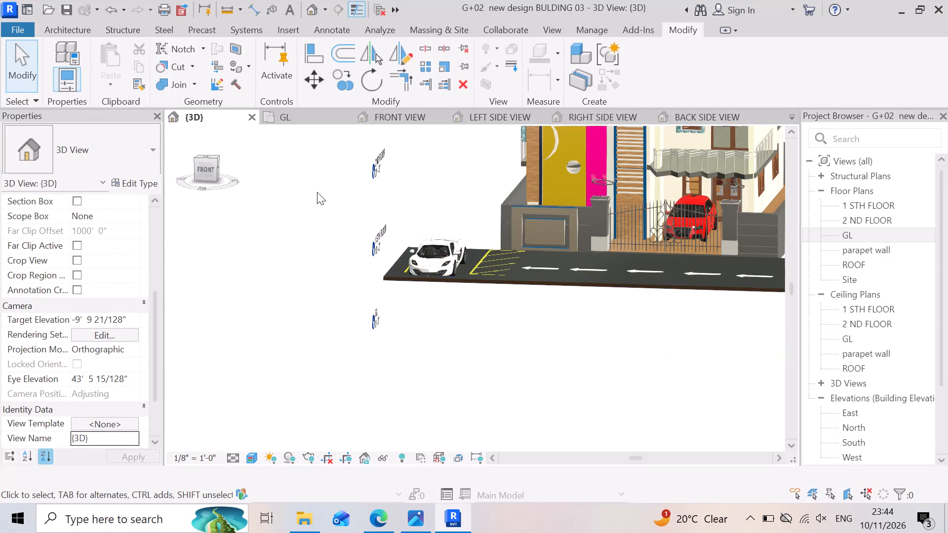
scroll(618, 276, up, 3)
scroll(505, 255, down, 4)
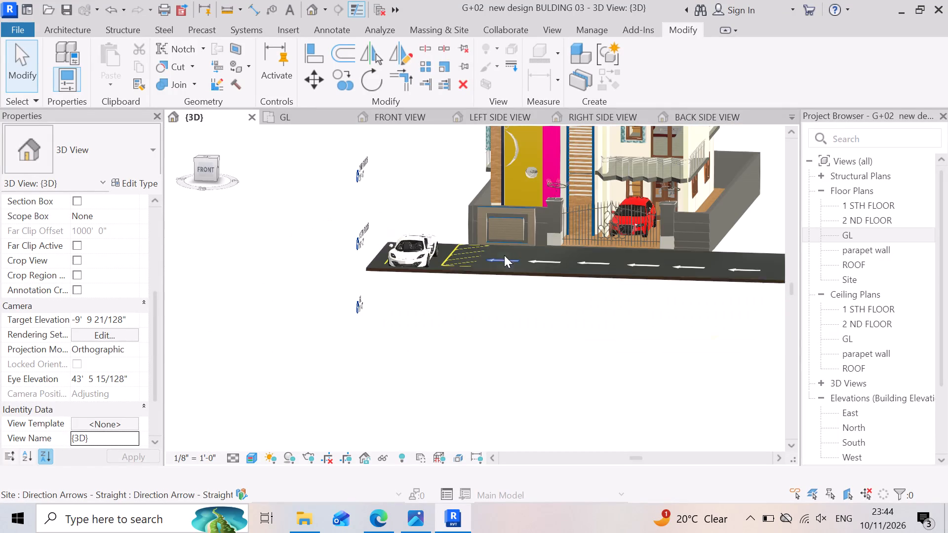
scroll(515, 278, down, 8)
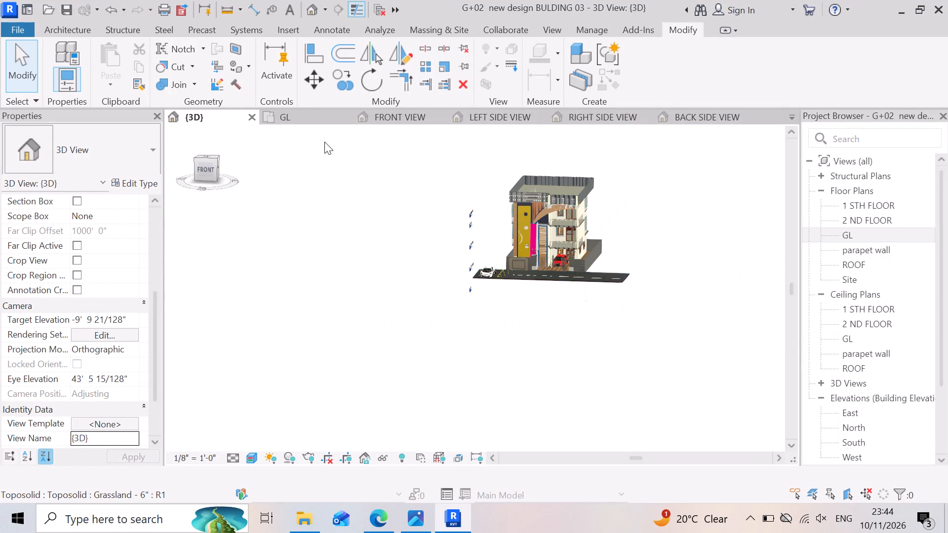
scroll(531, 220, up, 4)
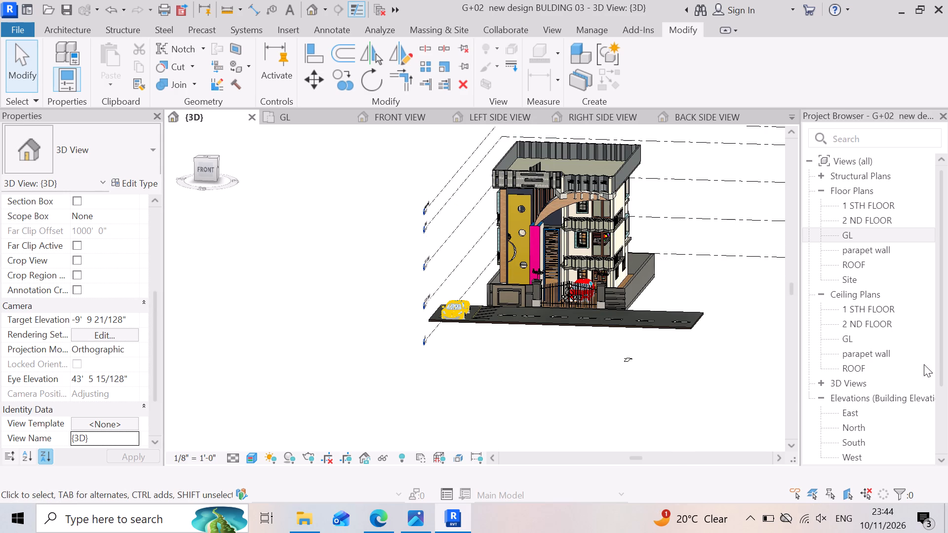
scroll(662, 310, up, 3)
scroll(597, 379, down, 4)
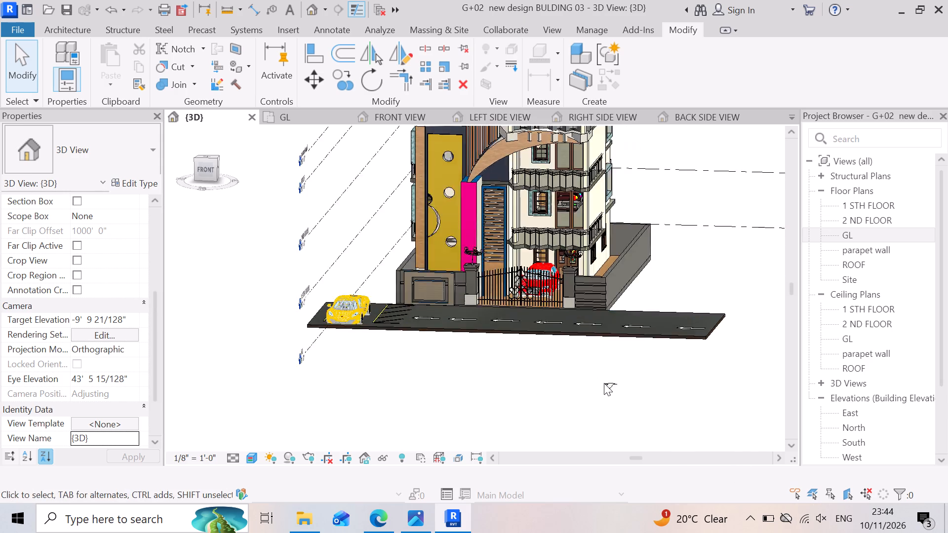
scroll(604, 383, down, 3)
scroll(724, 251, up, 3)
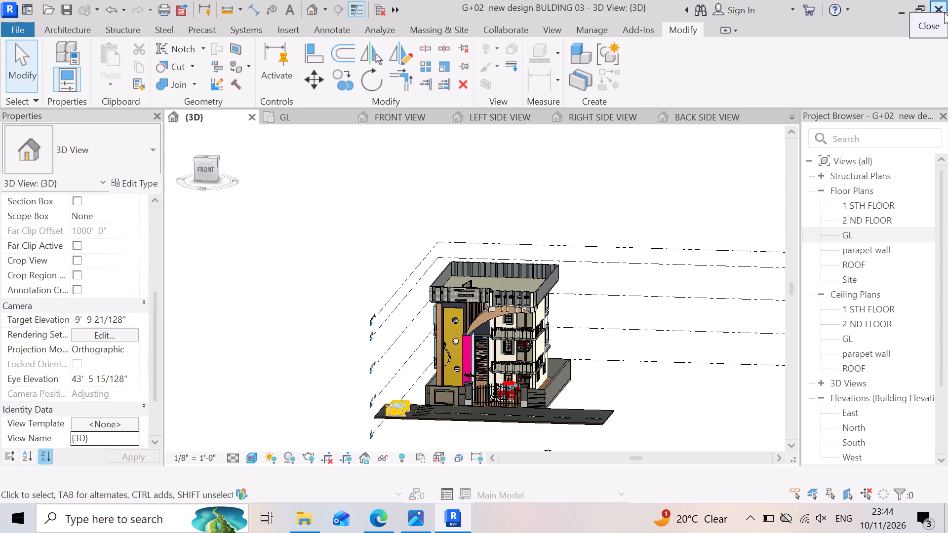
Close Revit, saving the changes to the project G+02 new design BULDING 03.
click(945, 13)
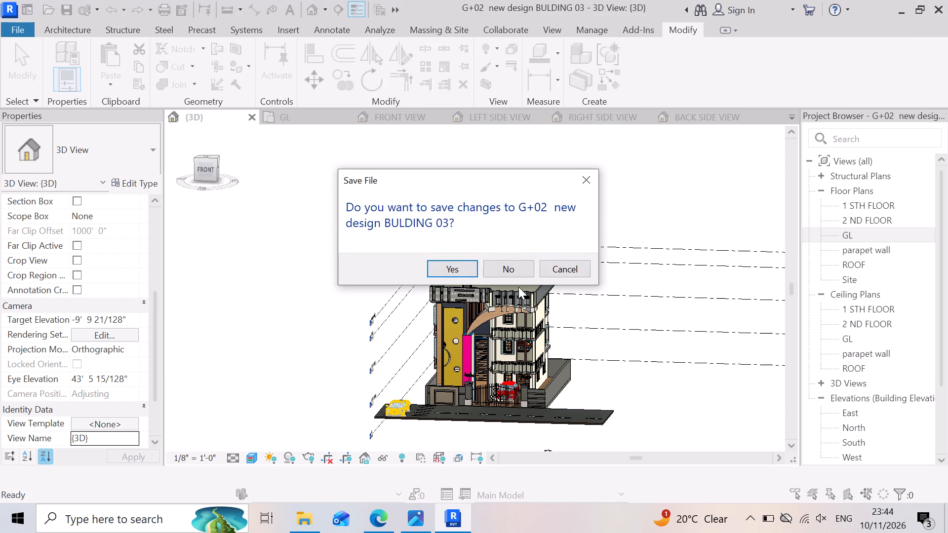
click(446, 272)
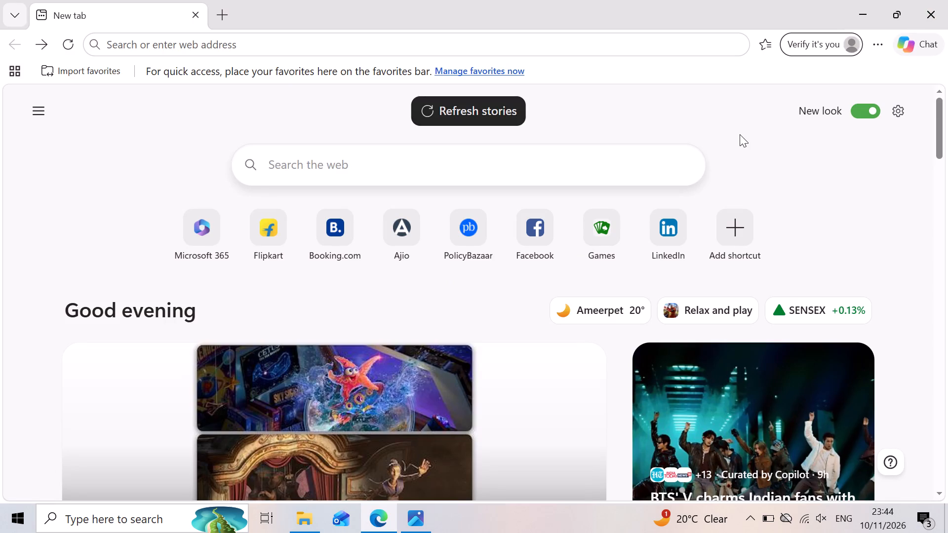
Close the Microsoft Edge window showing the new tab page.
click(928, 12)
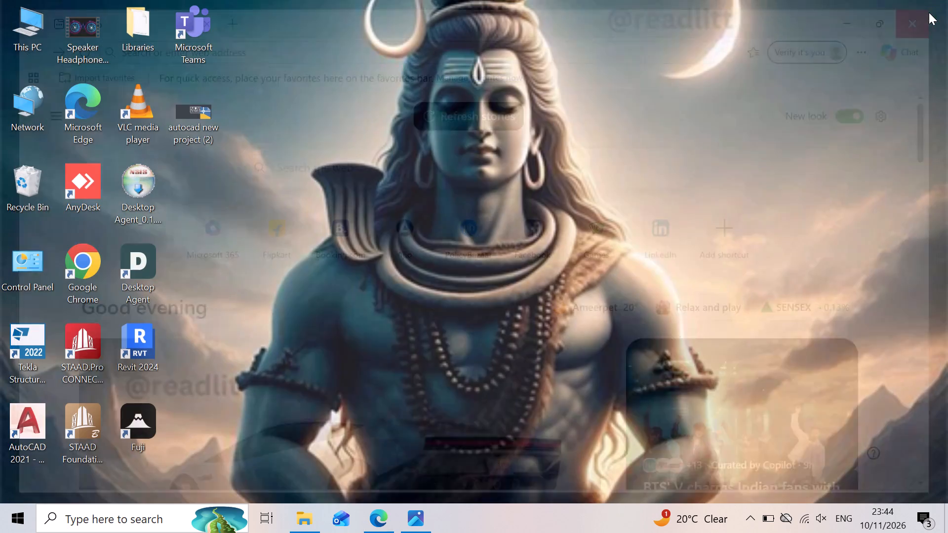
Launch the Fuji application from the desktop.
right_click(277, 376)
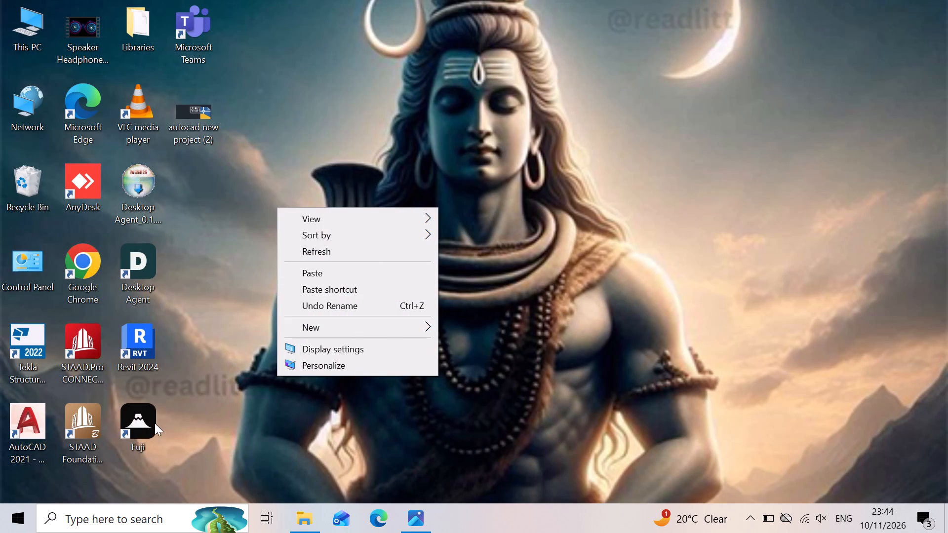
click(348, 419)
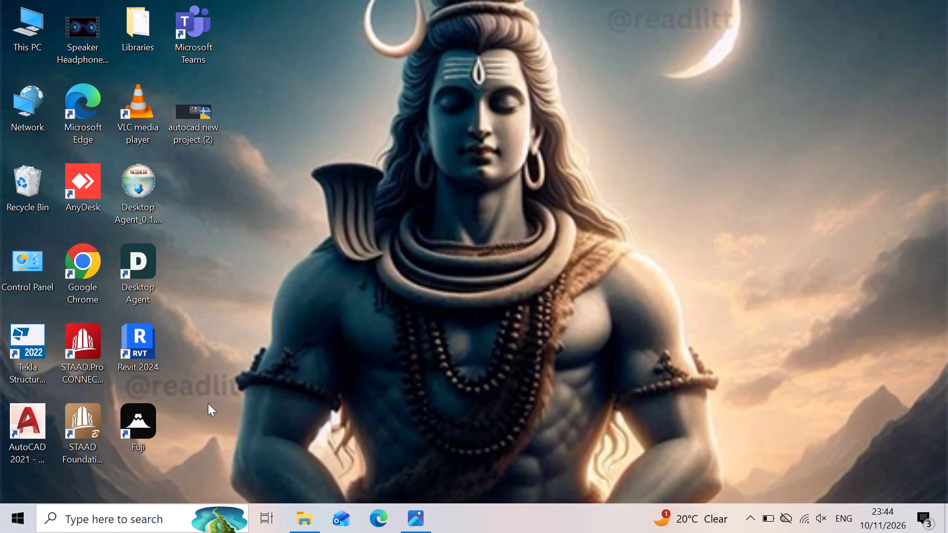
double_click(140, 426)
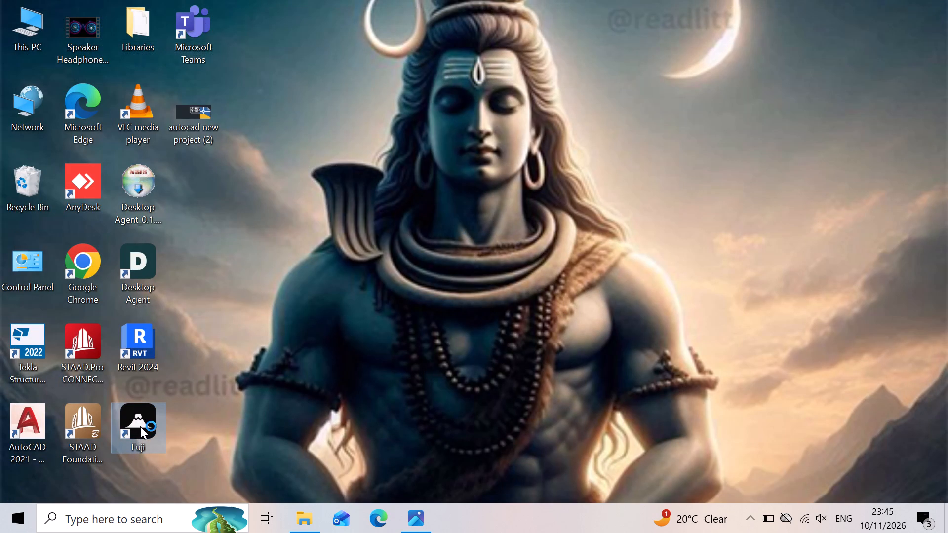
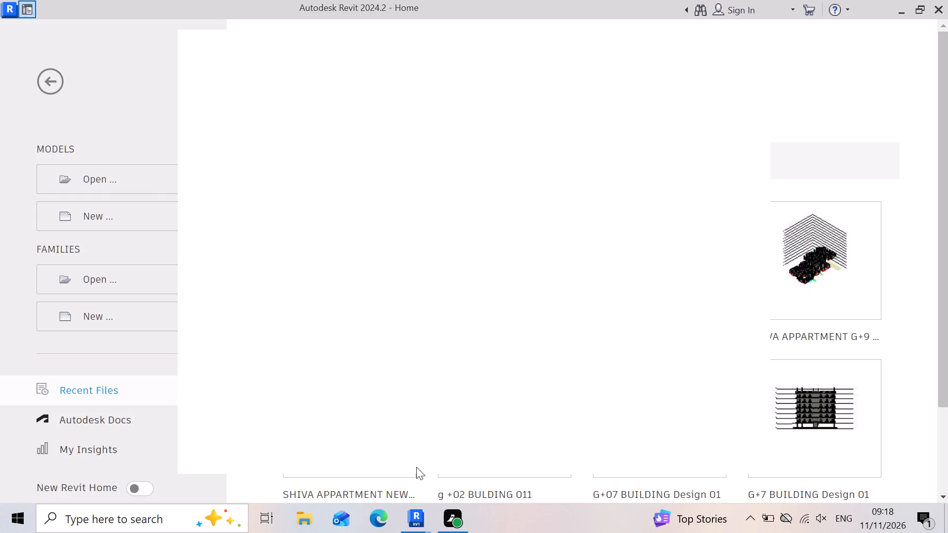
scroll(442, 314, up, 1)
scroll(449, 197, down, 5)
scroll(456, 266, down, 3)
Close both open Revit 2024.2 Home windows to get back to the desktop.
click(914, 6)
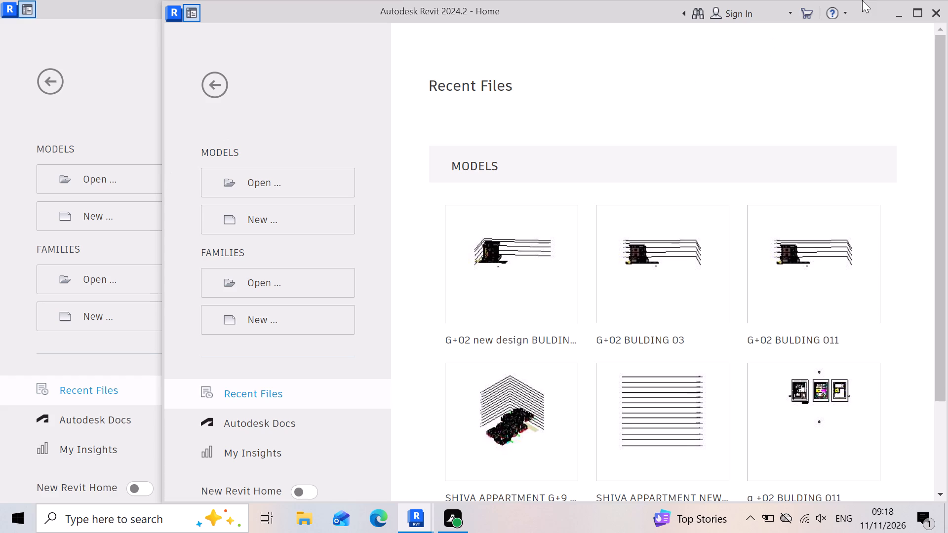
click(940, 17)
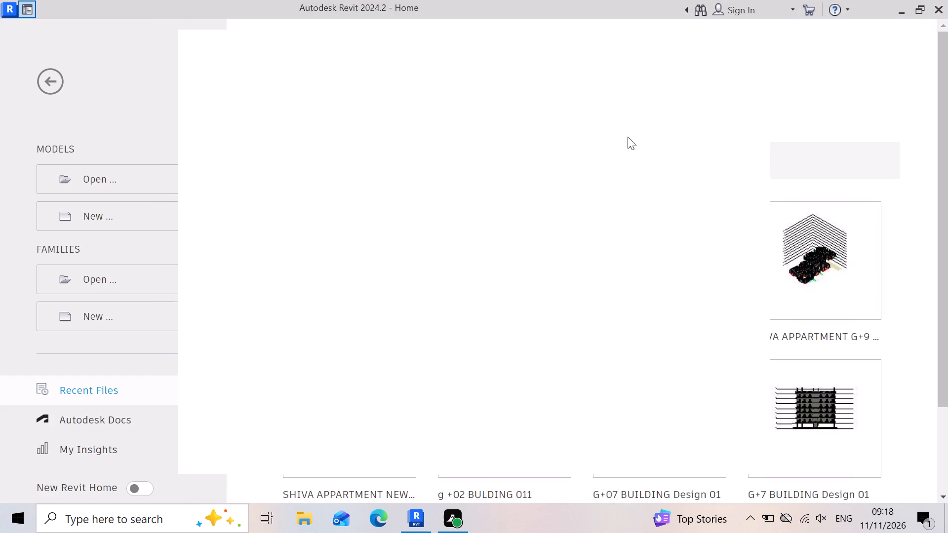
click(939, 8)
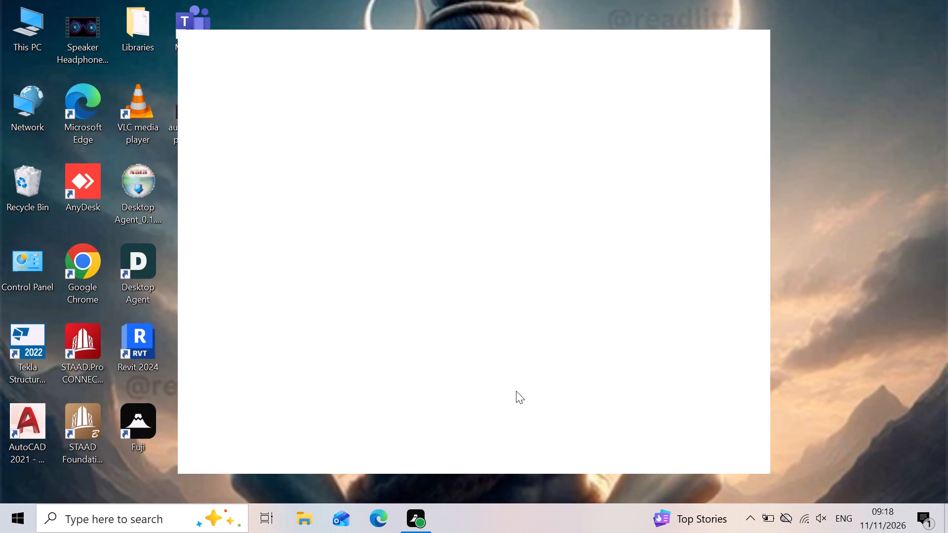
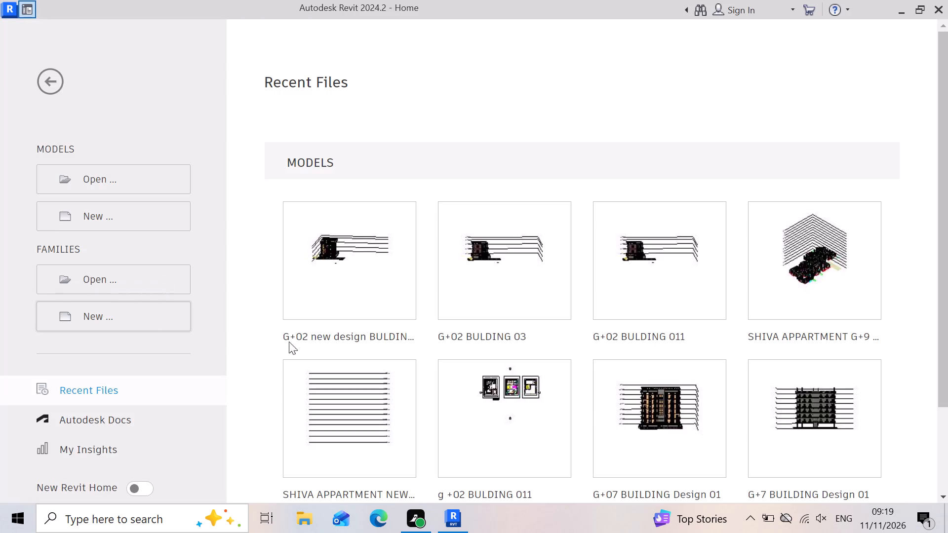
Open the recent model "G+02 new design BULDING 03".
double_click(371, 315)
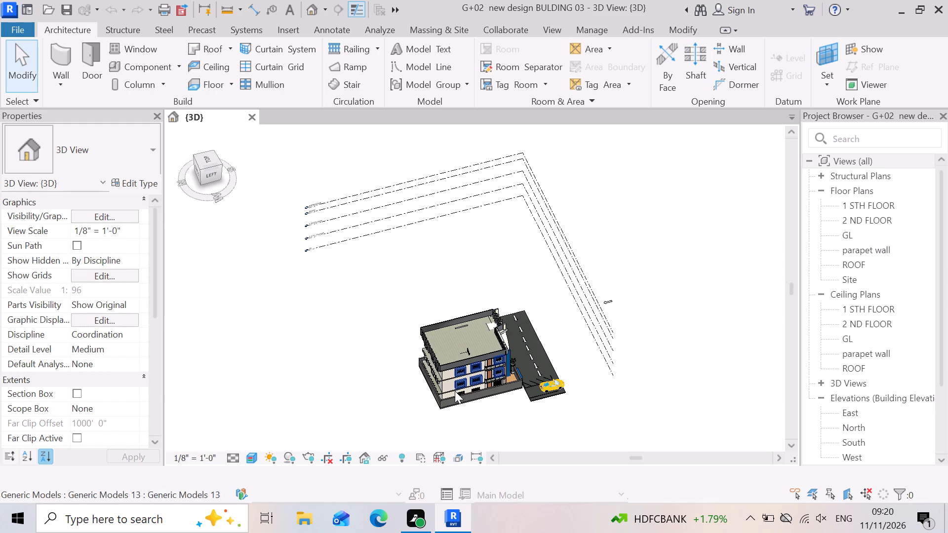
Examine the whole building's exterior in the 3D view, orbiting from the left side round to the front.
scroll(454, 390, down, 2)
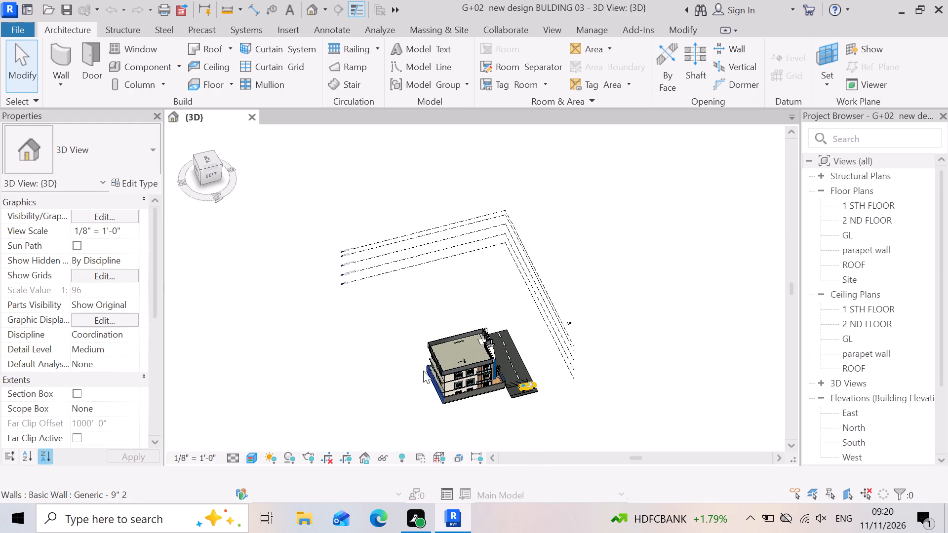
shift+middle_drag(422, 349, 424, 311)
shift+right_drag(422, 349, 438, 323)
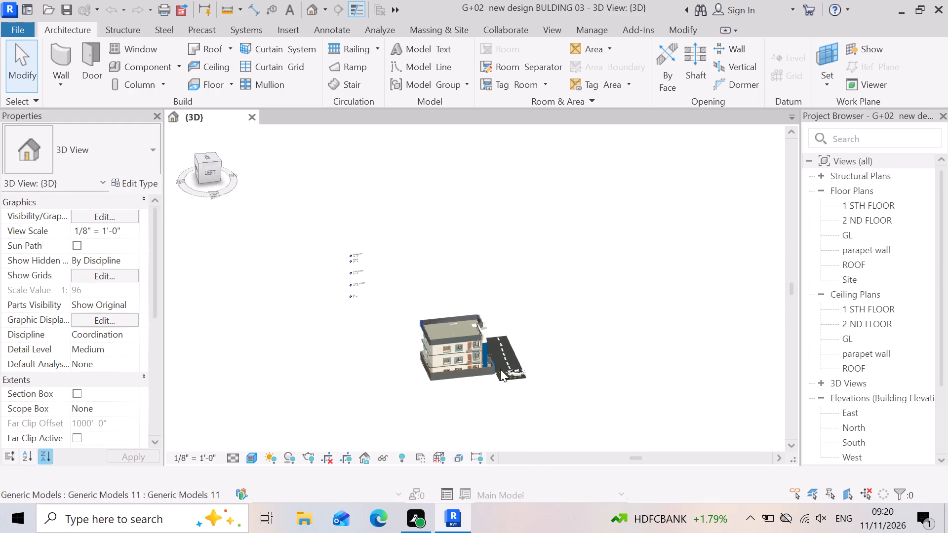
scroll(500, 370, up, 12)
shift+right_drag(505, 370, 474, 382)
shift+middle_drag(477, 381, 404, 372)
shift+right_drag(474, 382, 399, 366)
scroll(585, 347, down, 7)
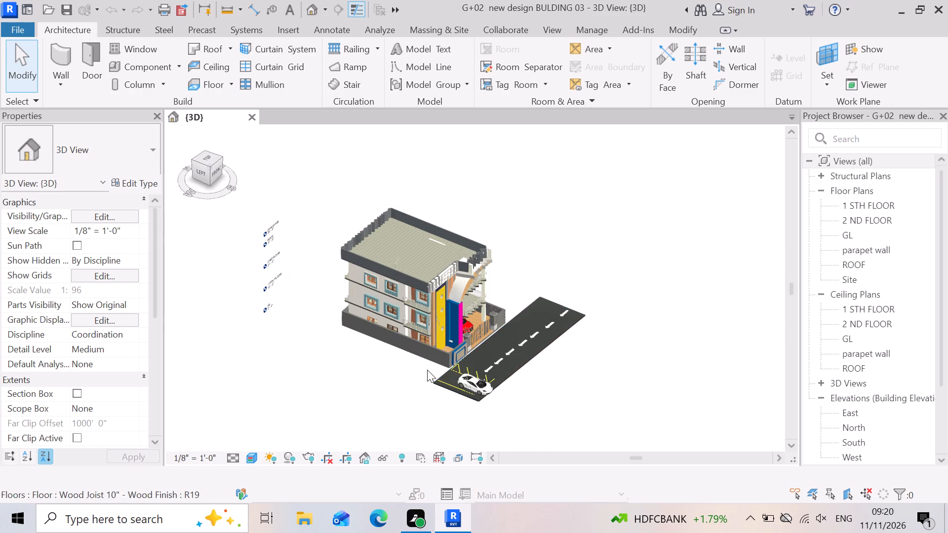
right_drag(392, 357, 250, 295)
middle_drag(392, 357, 250, 295)
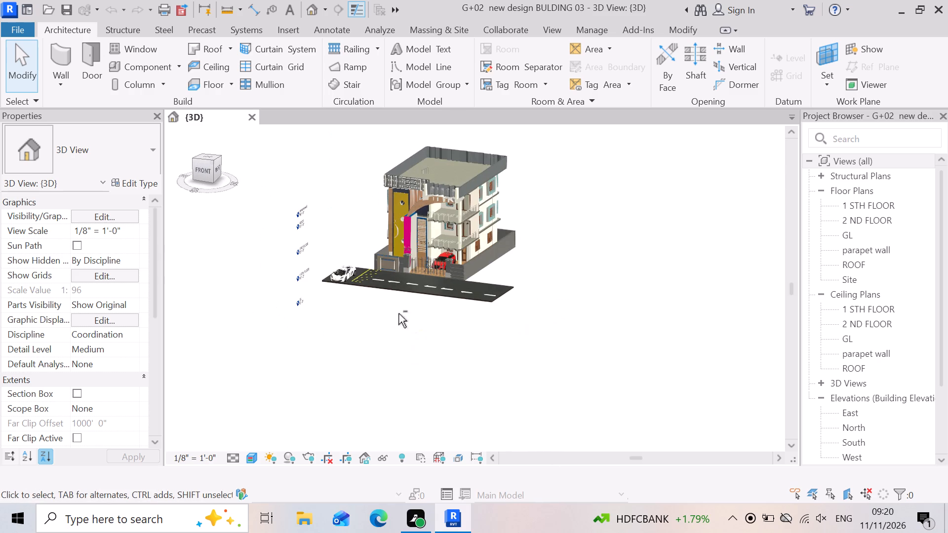
scroll(437, 346, down, 2)
shift+right_drag(397, 312, 434, 303)
shift+middle_drag(398, 309, 431, 247)
scroll(434, 295, down, 1)
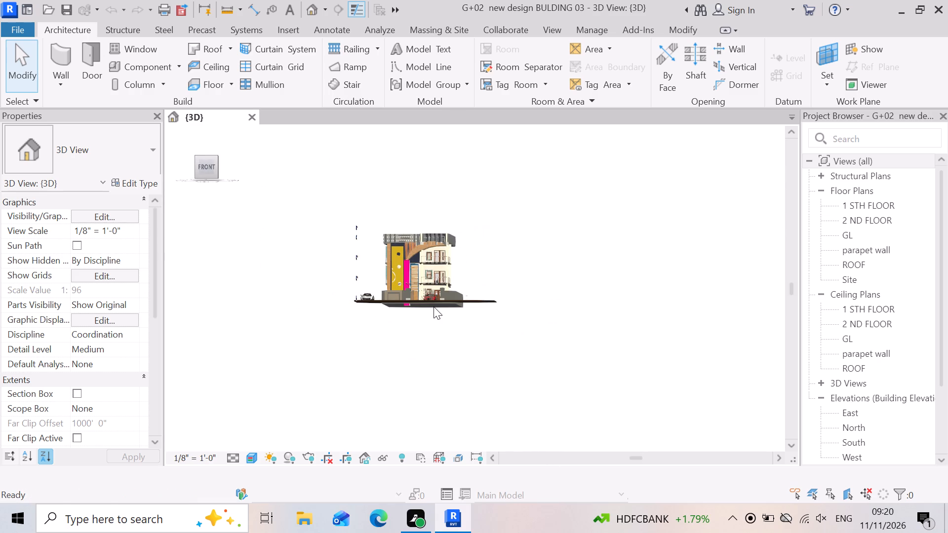
scroll(434, 306, up, 3)
right_drag(434, 307, 434, 324)
scroll(394, 289, up, 3)
shift+scroll(450, 303, down, 2)
shift+right_drag(453, 311, 448, 340)
shift+middle_drag(453, 311, 448, 340)
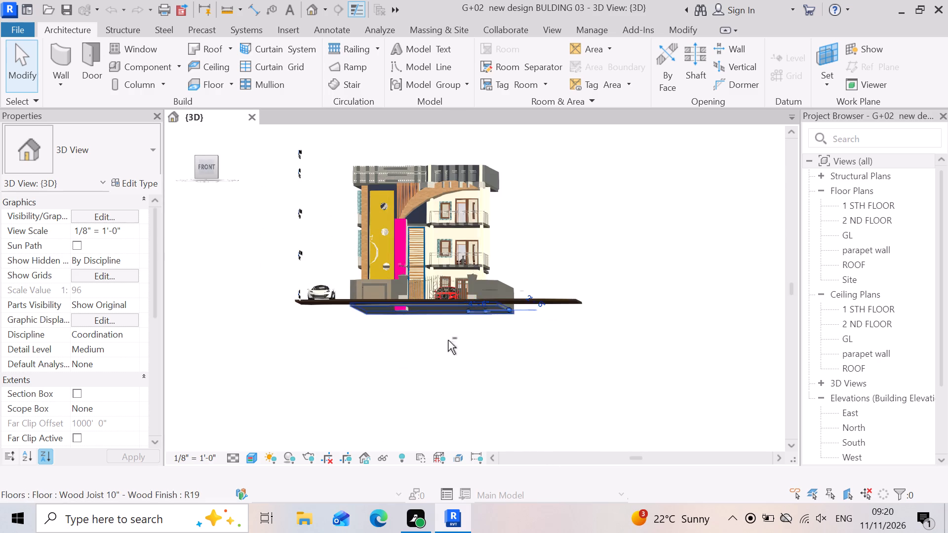
shift+middle_drag(448, 340, 443, 424)
shift+right_drag(448, 340, 425, 401)
Examine the front facade up close, including the yellow and pink panels, curved arch, balconies and entrance gate.
scroll(386, 341, up, 6)
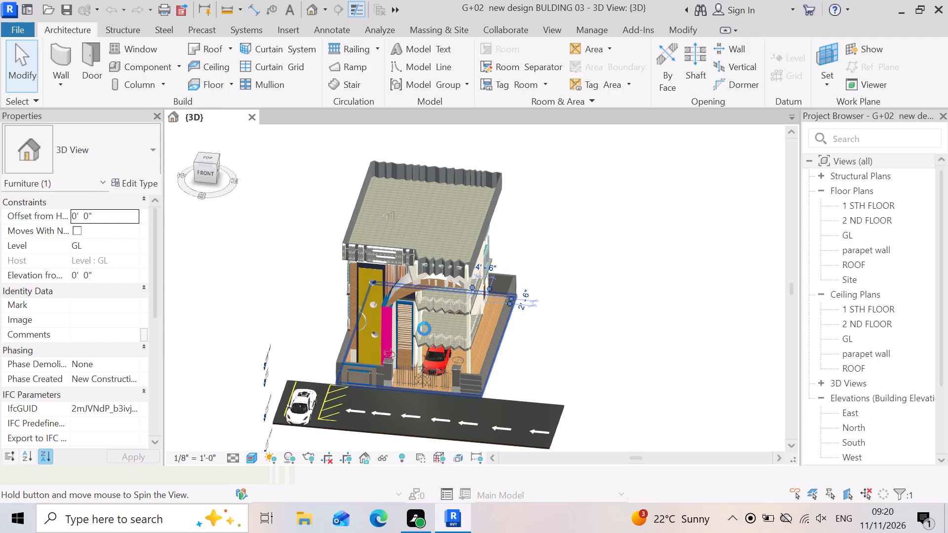
shift+right_drag(424, 329, 419, 348)
shift+middle_drag(424, 329, 469, 298)
middle_click(469, 298)
right_click(419, 348)
scroll(402, 339, down, 8)
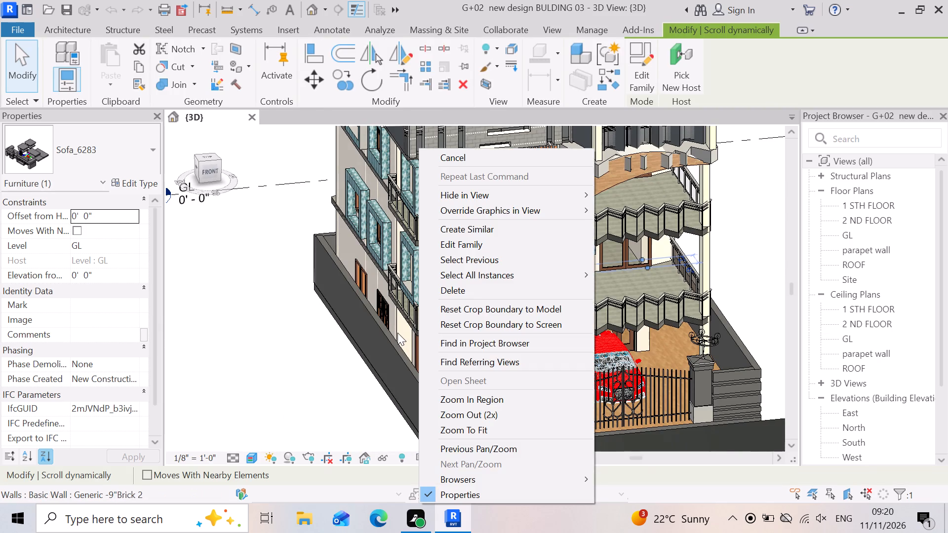
scroll(397, 333, down, 1)
click(559, 156)
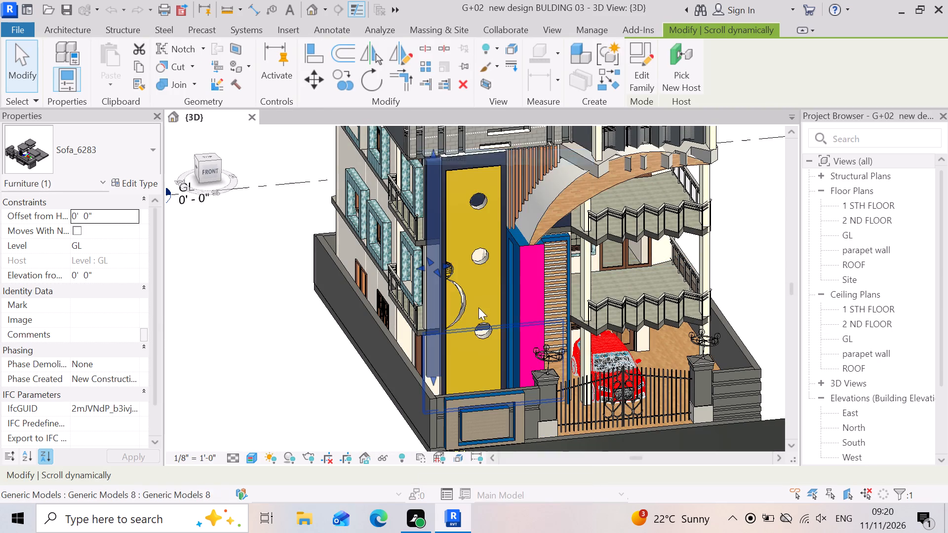
scroll(475, 309, down, 4)
scroll(458, 271, up, 3)
shift+scroll(448, 266, up, 4)
shift+middle_drag(448, 266, 450, 248)
shift+right_click(450, 246)
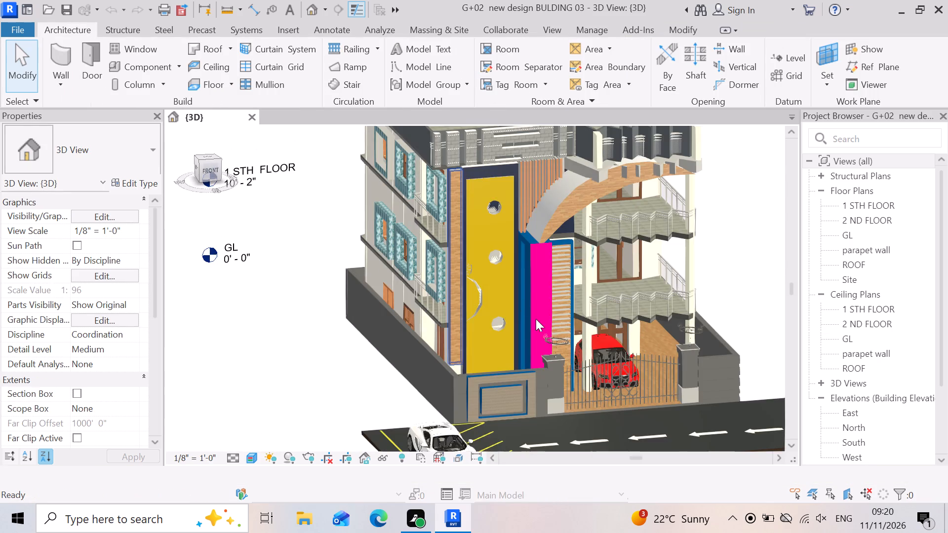
scroll(435, 332, down, 2)
scroll(619, 328, up, 5)
scroll(499, 352, down, 4)
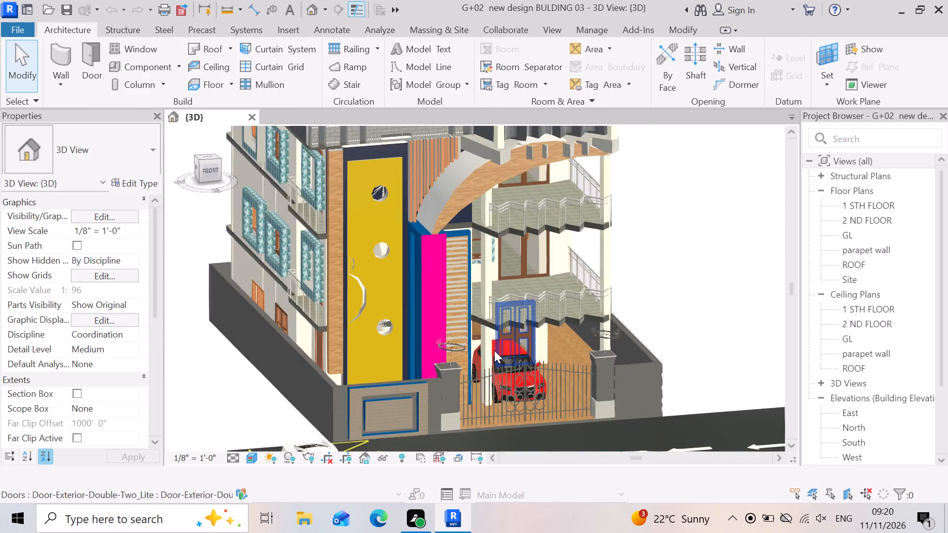
Examine the marble-finished window surrounds on the building's side wall up close.
scroll(350, 355, up, 17)
scroll(450, 304, up, 7)
scroll(462, 276, down, 4)
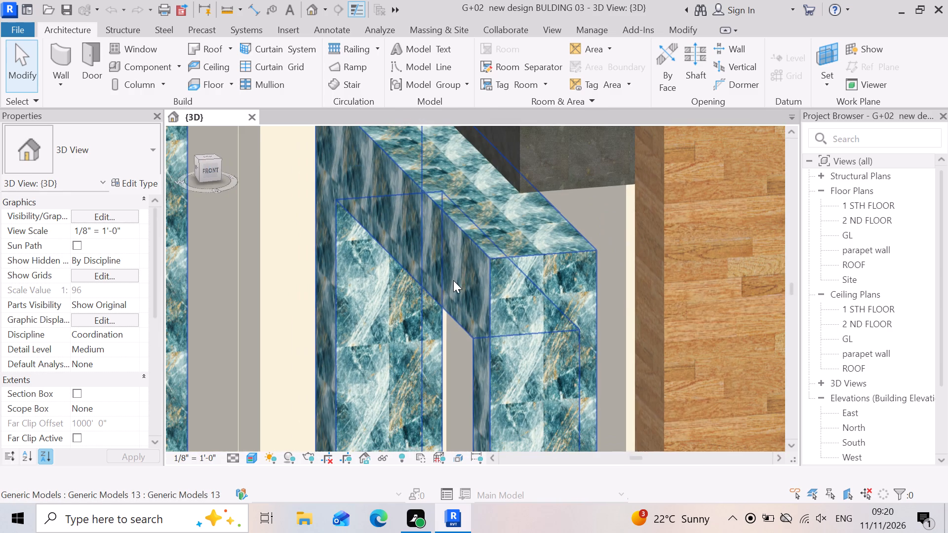
scroll(515, 301, up, 4)
scroll(513, 285, down, 7)
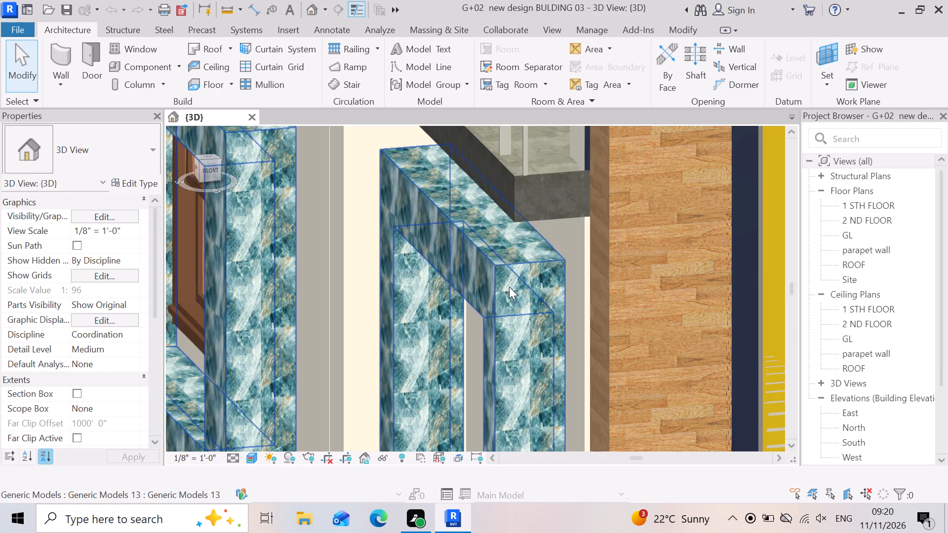
scroll(509, 305, down, 19)
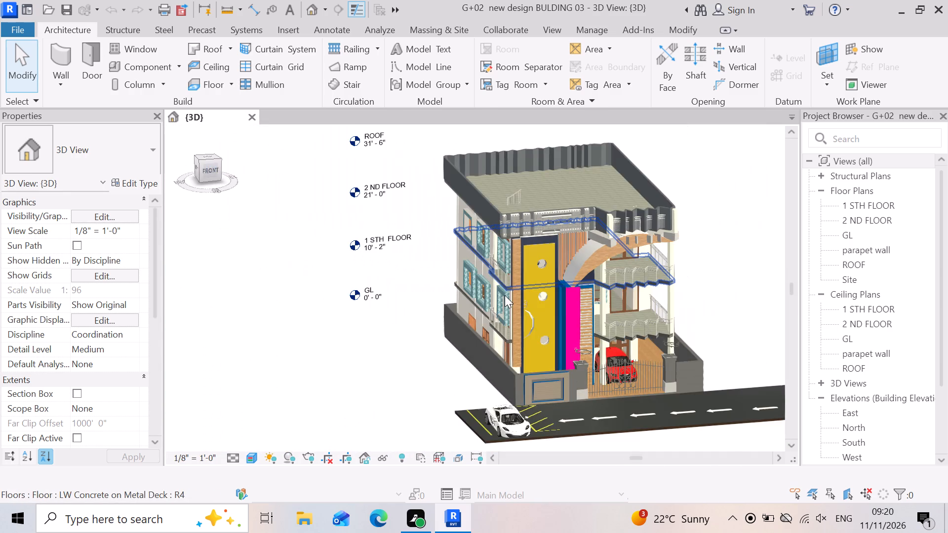
Examine the front and right side of the building, including the parapet, arch, balcony railings and road.
right_drag(521, 317, 510, 297)
shift+middle_drag(521, 316, 510, 297)
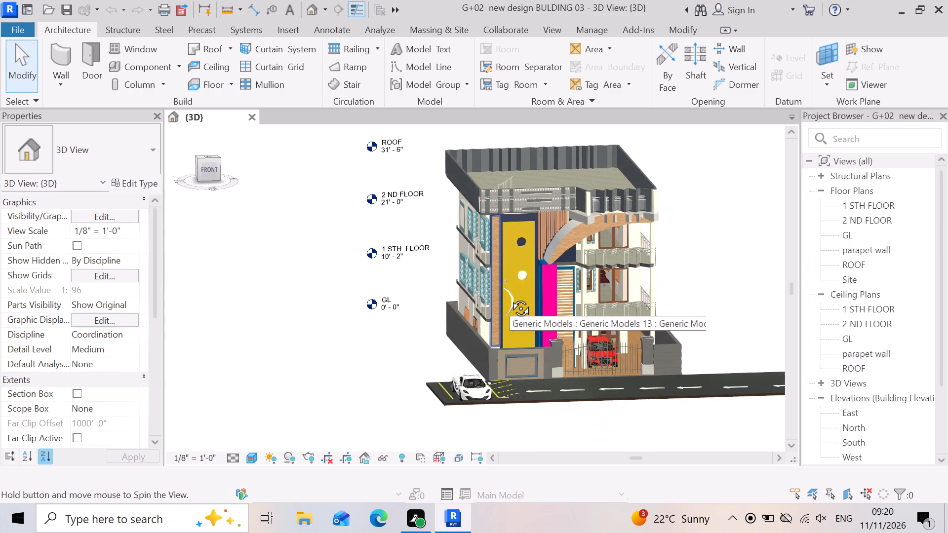
shift+middle_drag(510, 297, 460, 299)
right_drag(510, 297, 460, 299)
scroll(460, 292, up, 5)
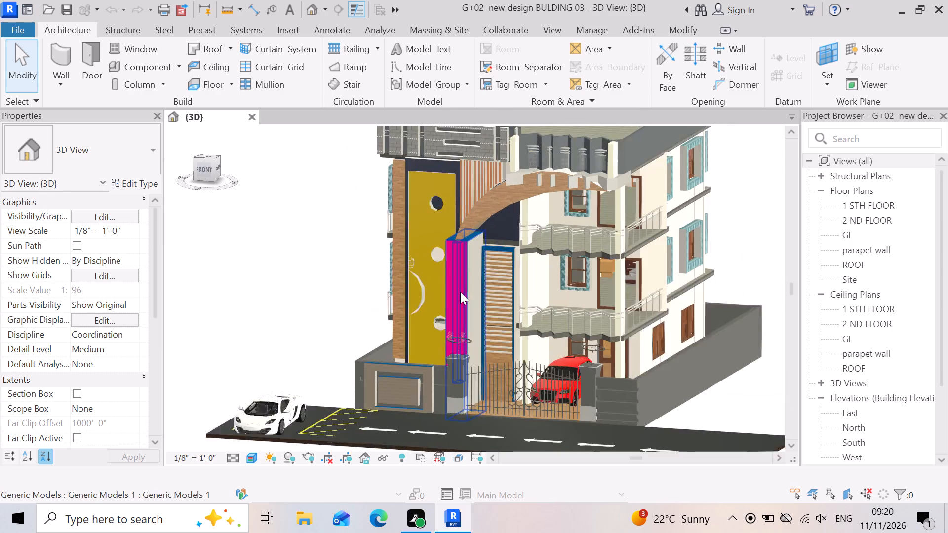
scroll(475, 310, down, 4)
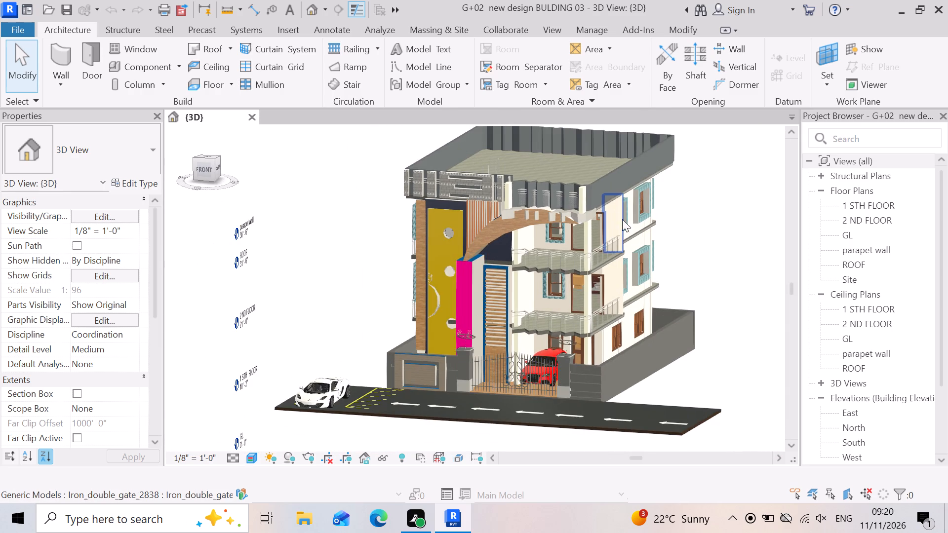
scroll(560, 156, up, 4)
scroll(573, 199, up, 2)
scroll(644, 349, down, 2)
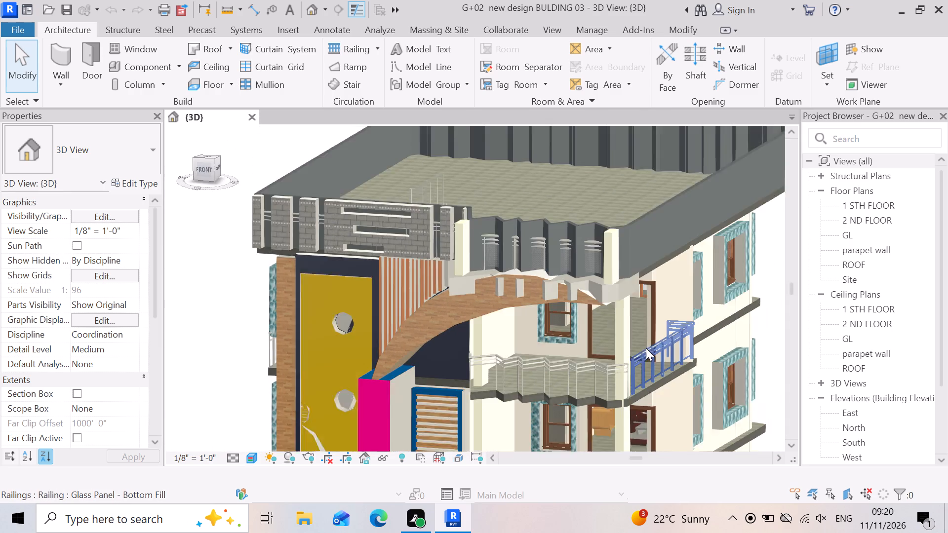
scroll(661, 297, down, 7)
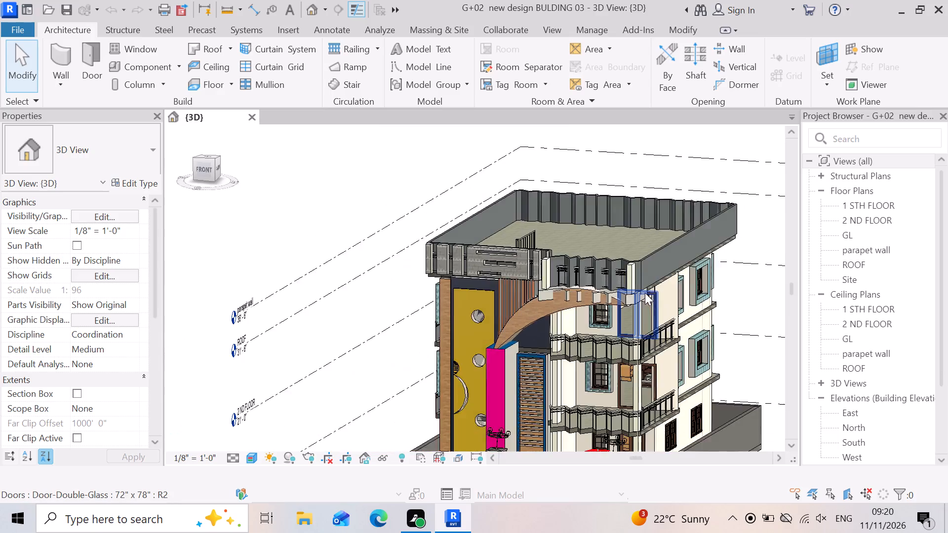
scroll(443, 330, down, 2)
scroll(589, 348, up, 3)
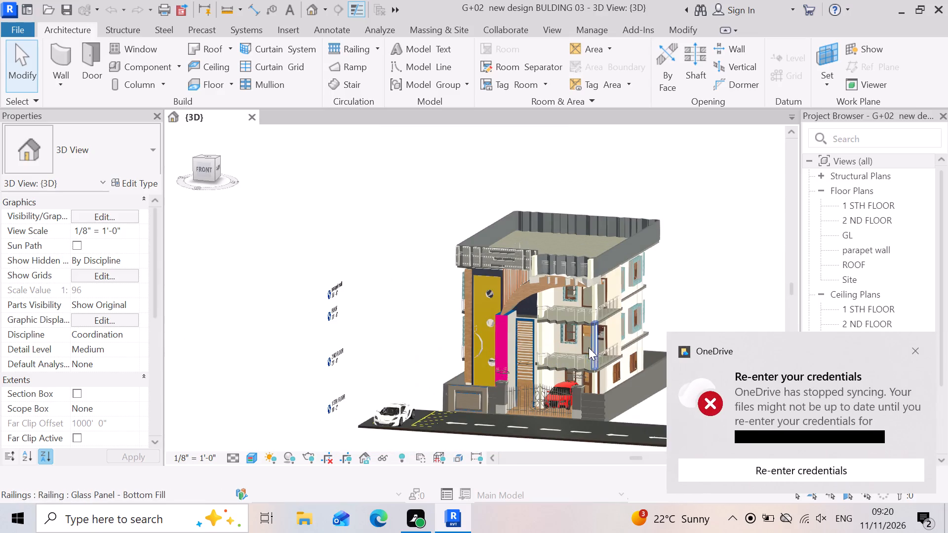
Dismiss the OneDrive credentials notification.
drag(911, 344, 913, 349)
click(913, 349)
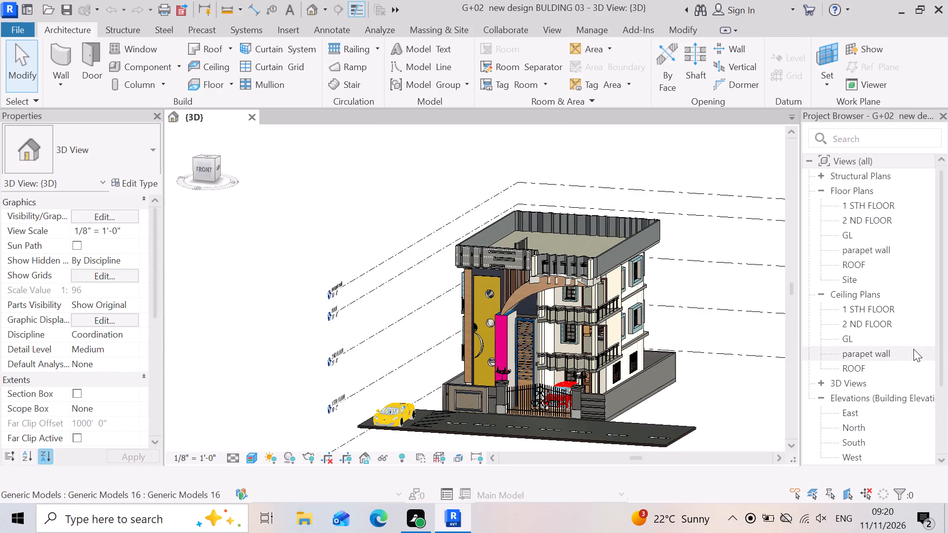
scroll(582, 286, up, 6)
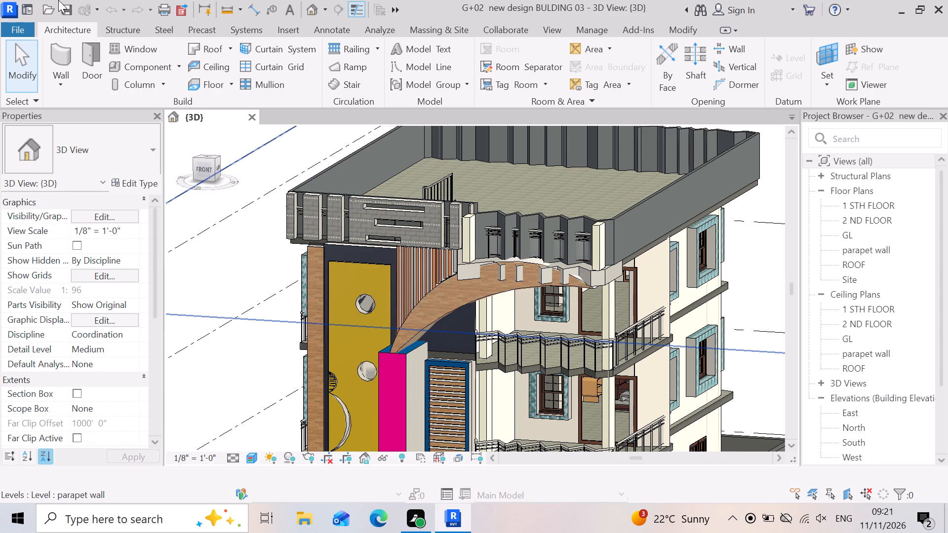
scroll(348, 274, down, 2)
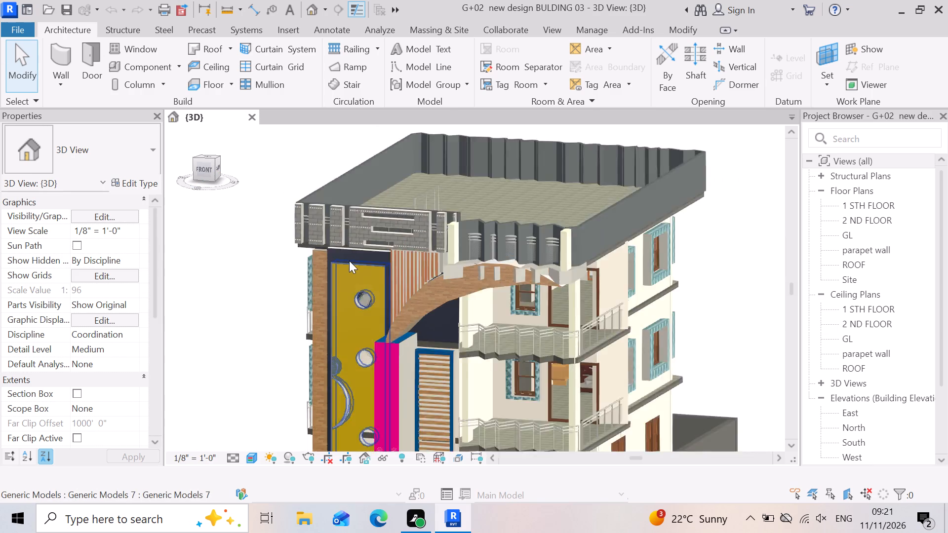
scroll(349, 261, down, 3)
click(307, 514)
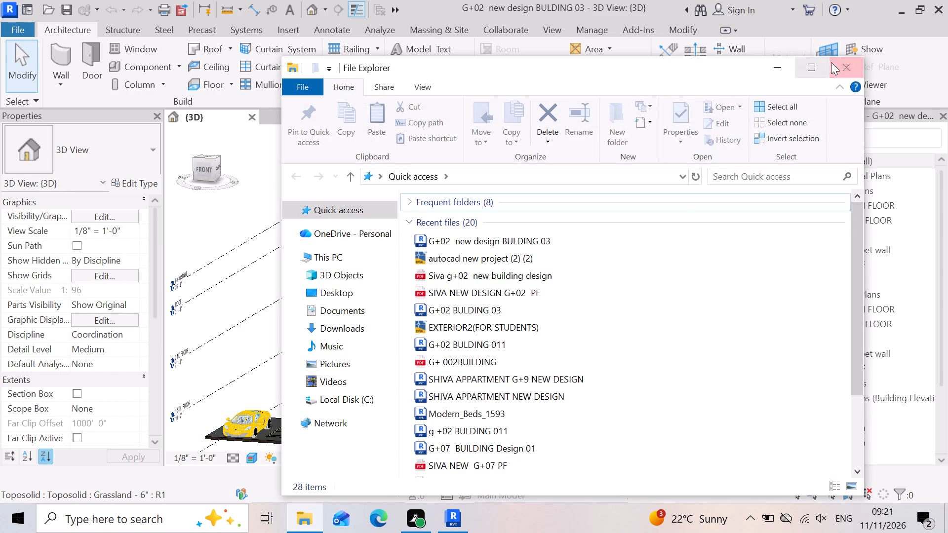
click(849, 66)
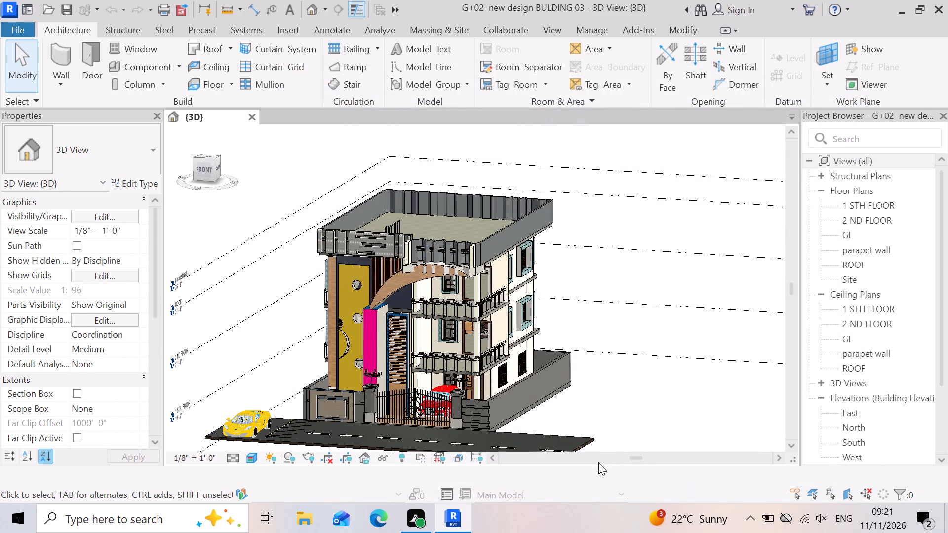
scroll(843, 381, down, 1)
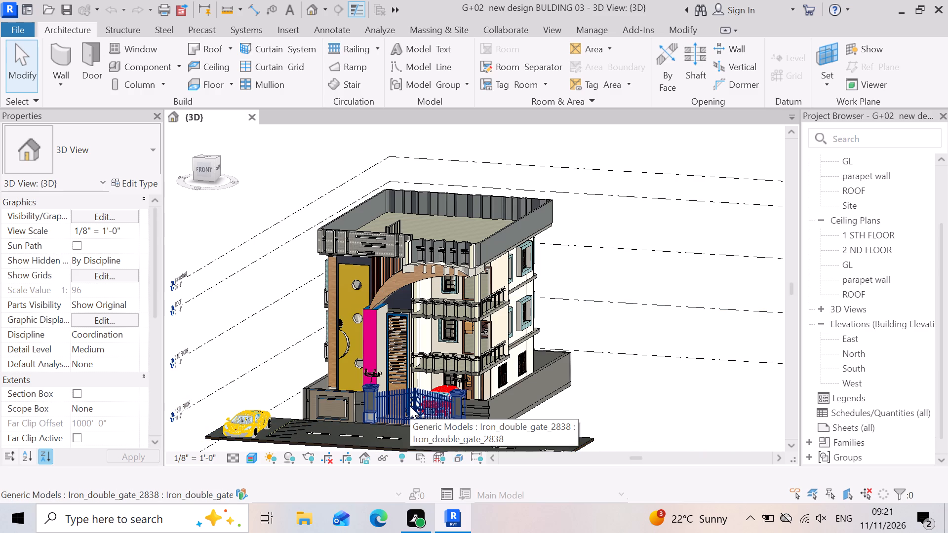
Start a Microsoft Print to PDF print job and set its print range to Selected views/sheets.
key(ctrl+p)
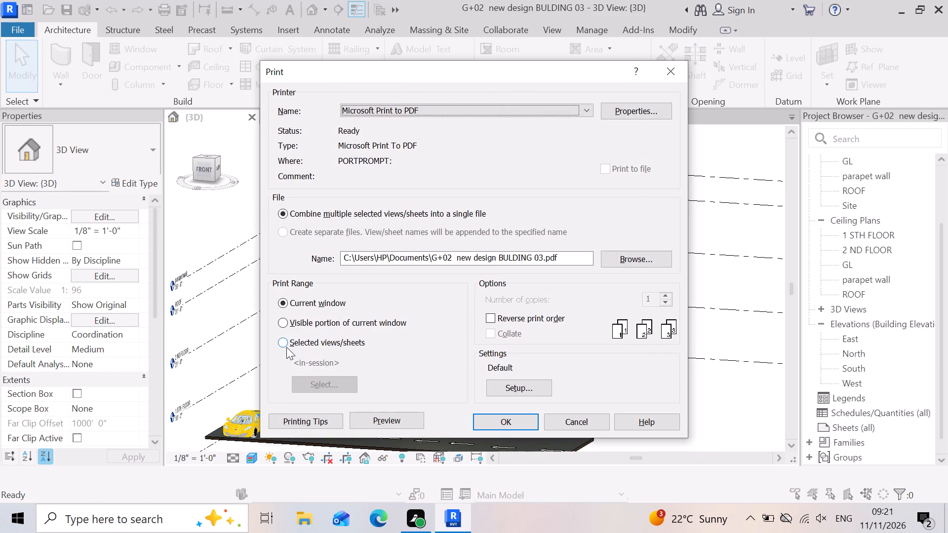
click(284, 347)
Select the views {3D}, 3D View 1, BACK SIDE VIEW, FRONT VIEW, LEFT SIDE VIEW and RIGHT SIDE VIEW for printing.
click(343, 385)
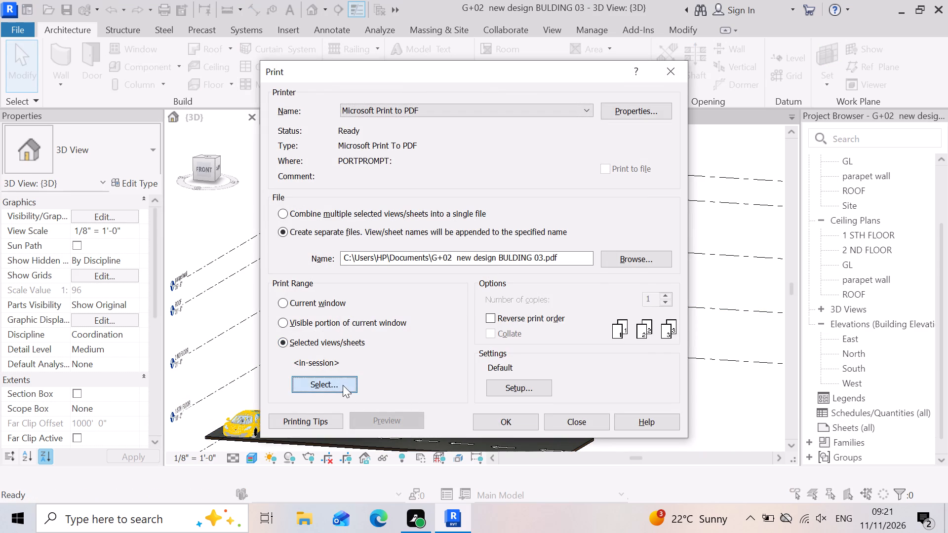
scroll(462, 318, down, 5)
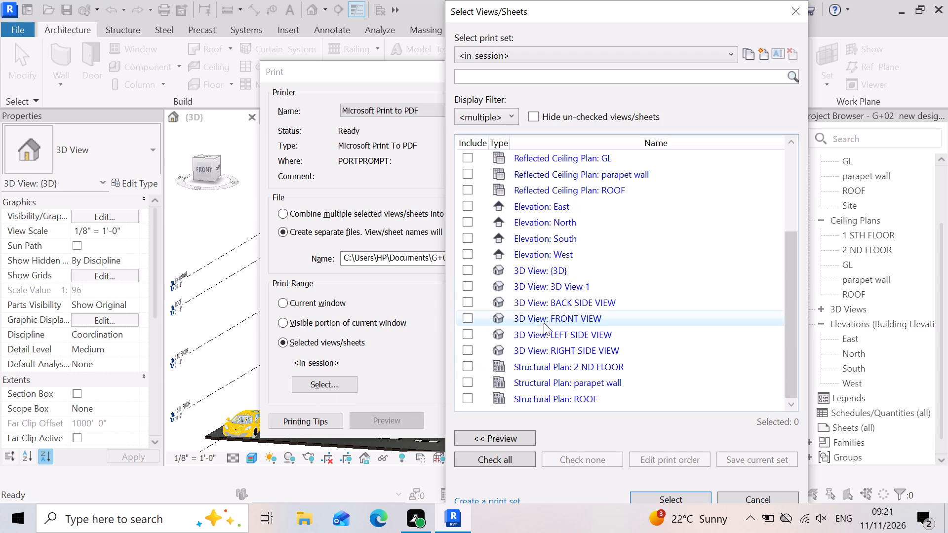
click(470, 273)
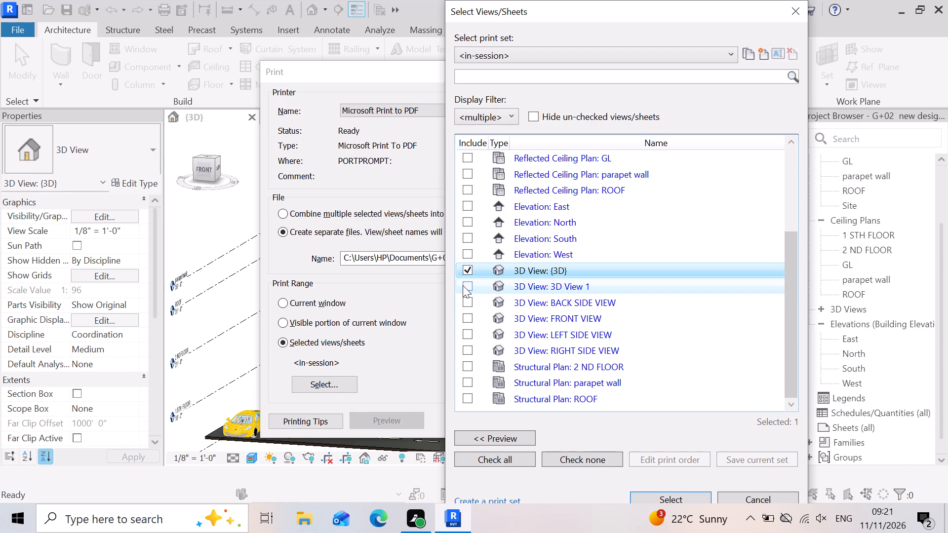
click(466, 284)
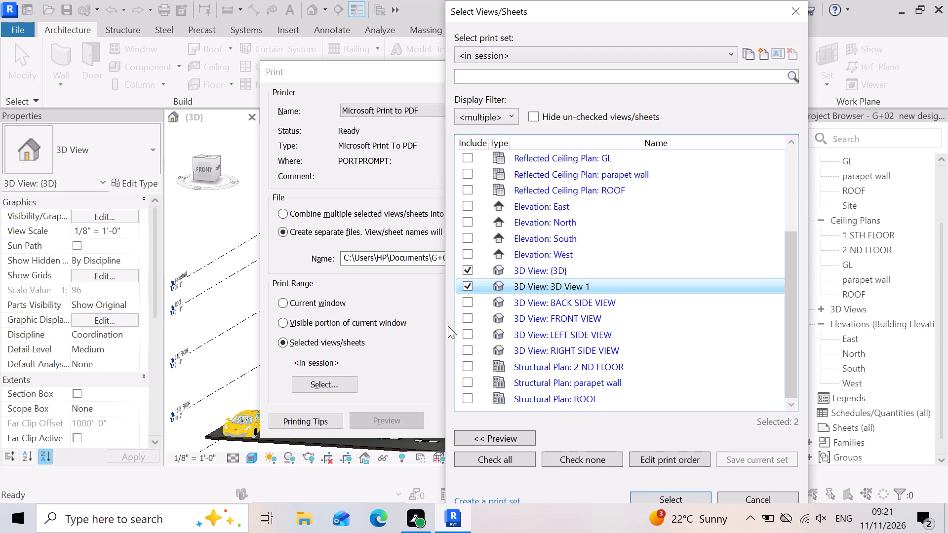
click(464, 301)
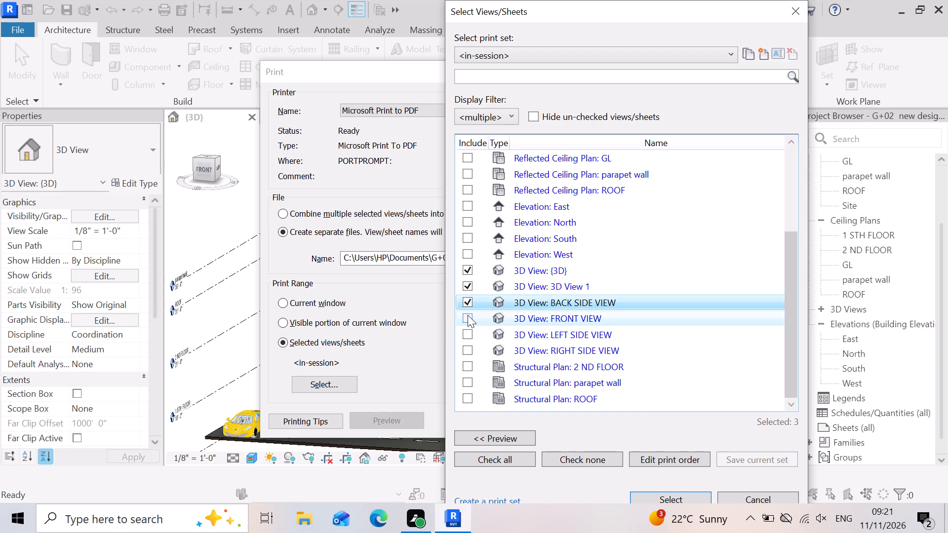
click(468, 315)
click(468, 335)
scroll(546, 323, down, 2)
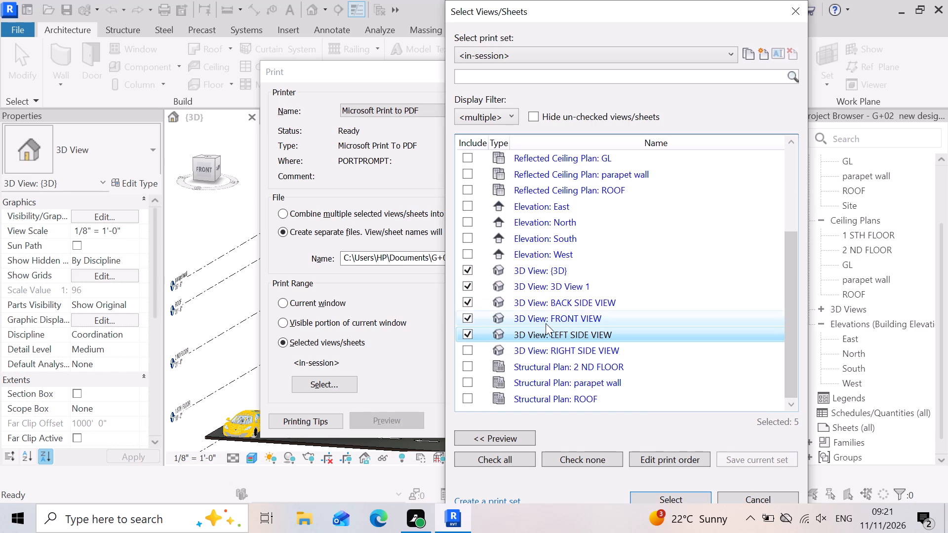
click(467, 349)
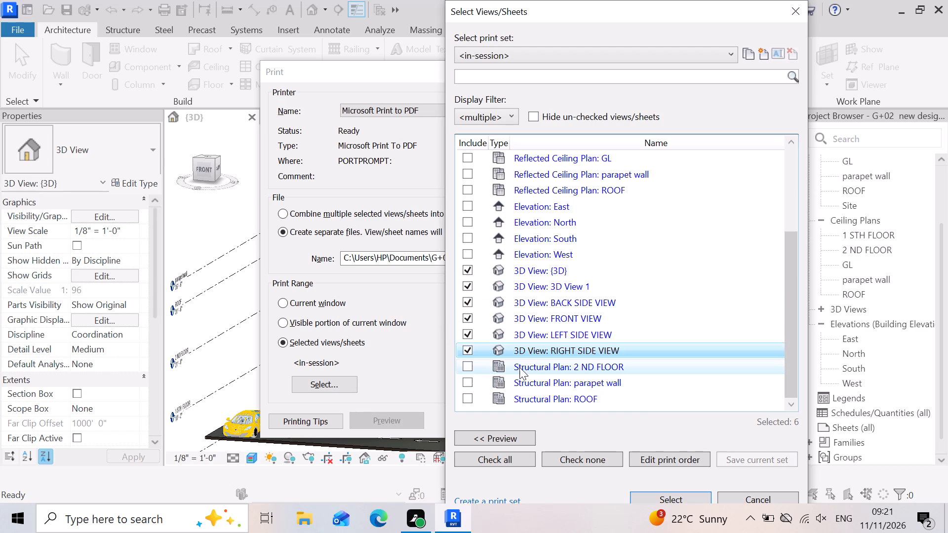
scroll(519, 367, down, 4)
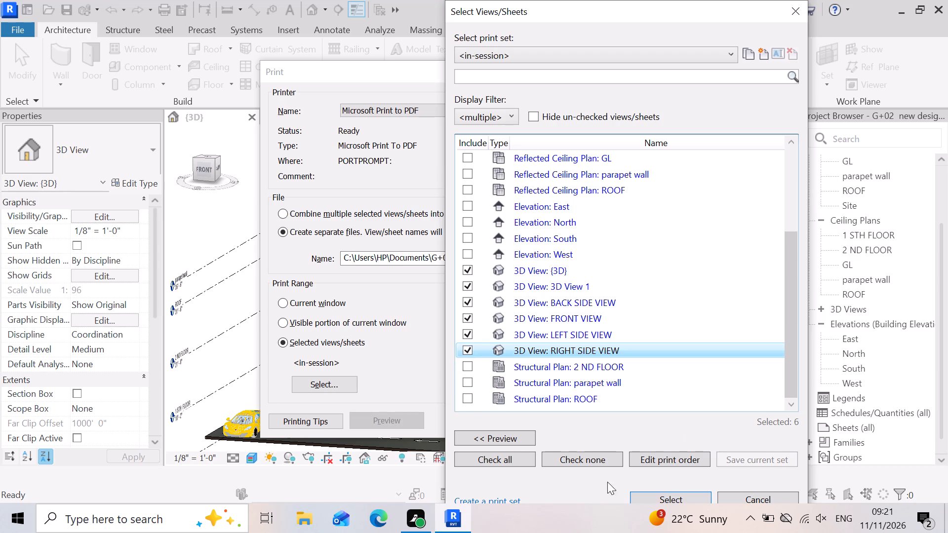
scroll(648, 456, down, 3)
click(696, 497)
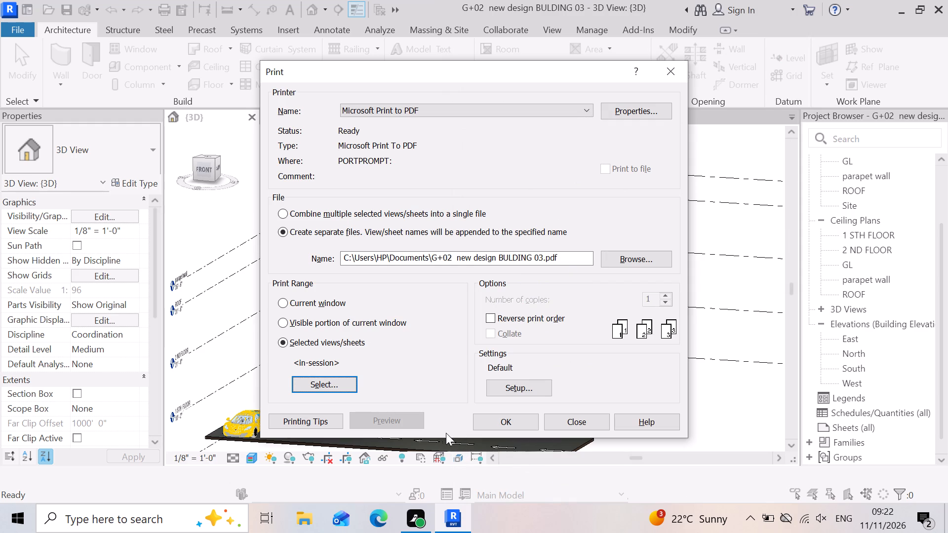
Print the selected views combined into a single PDF named "new design 03 pf" in the Documents folder.
click(283, 215)
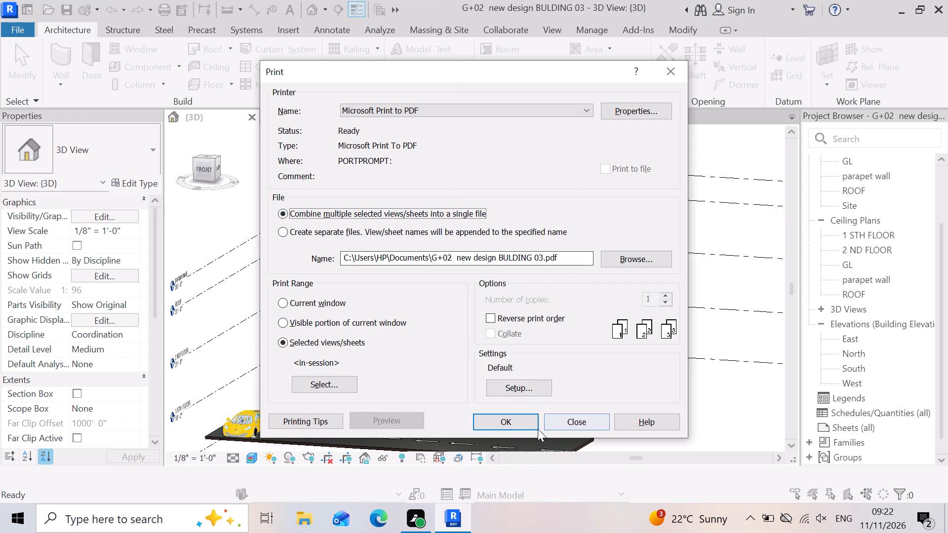
click(500, 424)
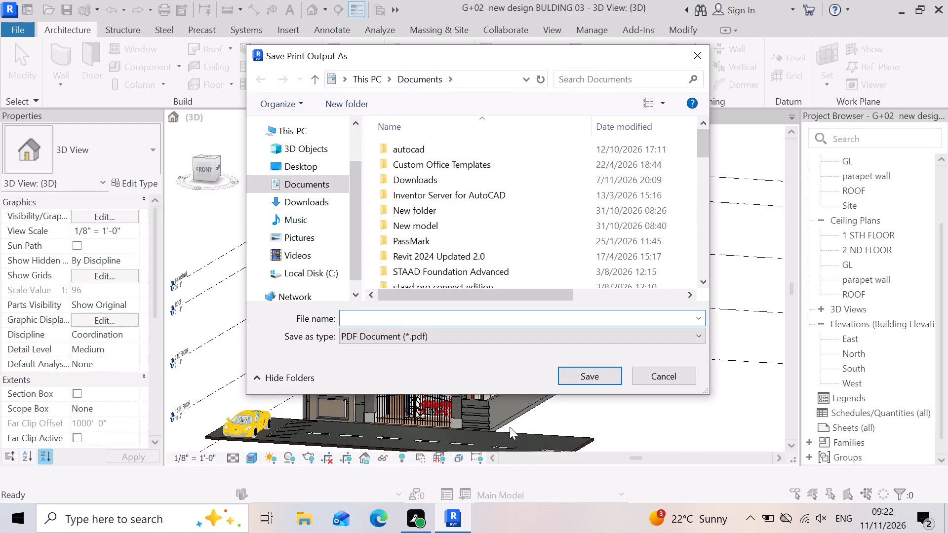
click(352, 318)
key(m)
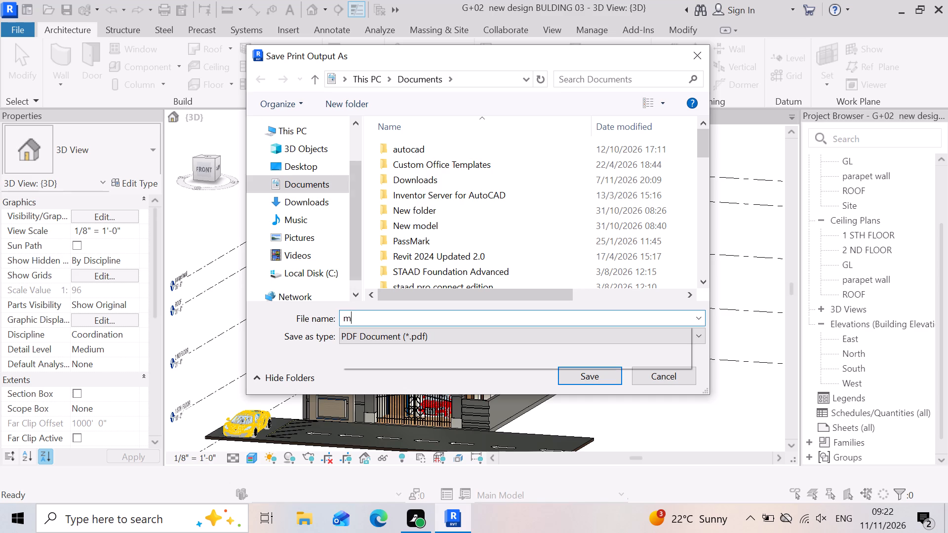
key(BackSpace)
key(n)
text(ew des)
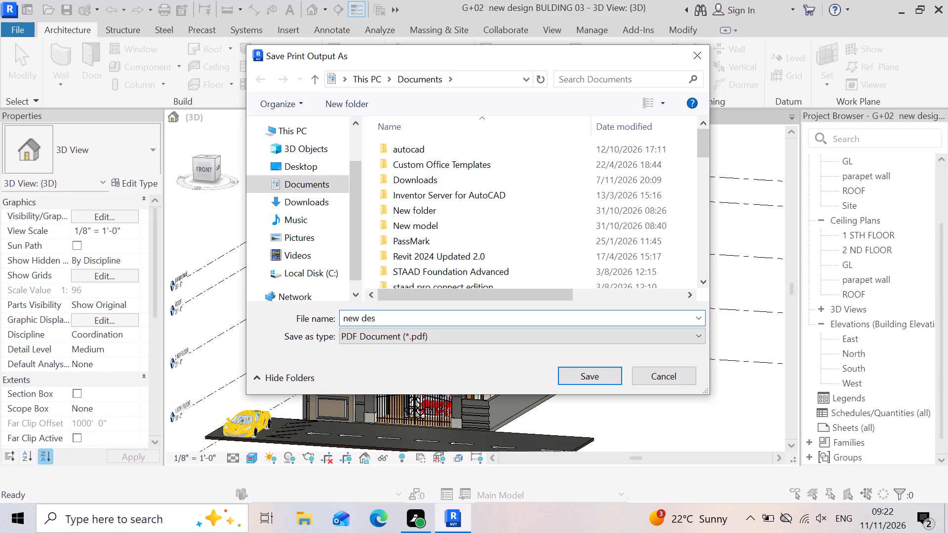
text(ign)
key(space)
key(0)
key(3)
key(space)
key(p)
key(f)
key(0)
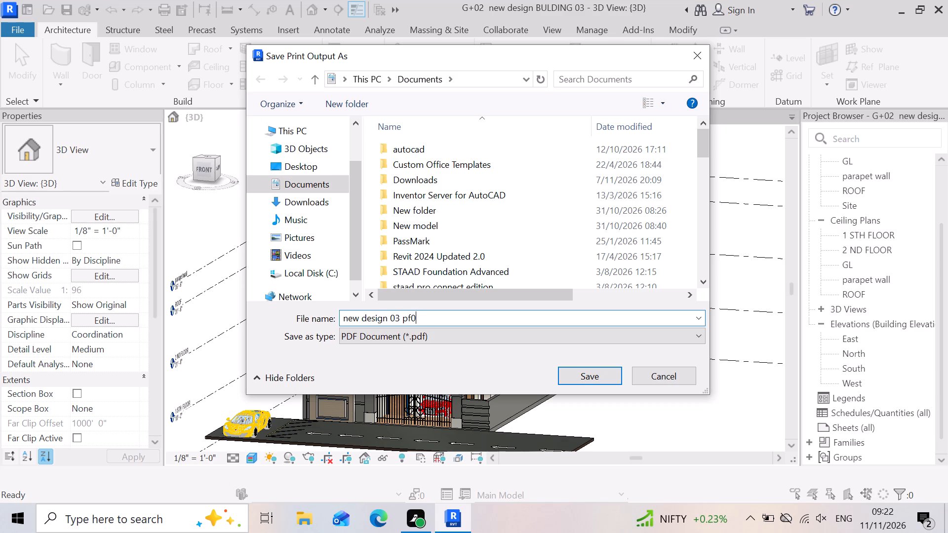
key(BackSpace)
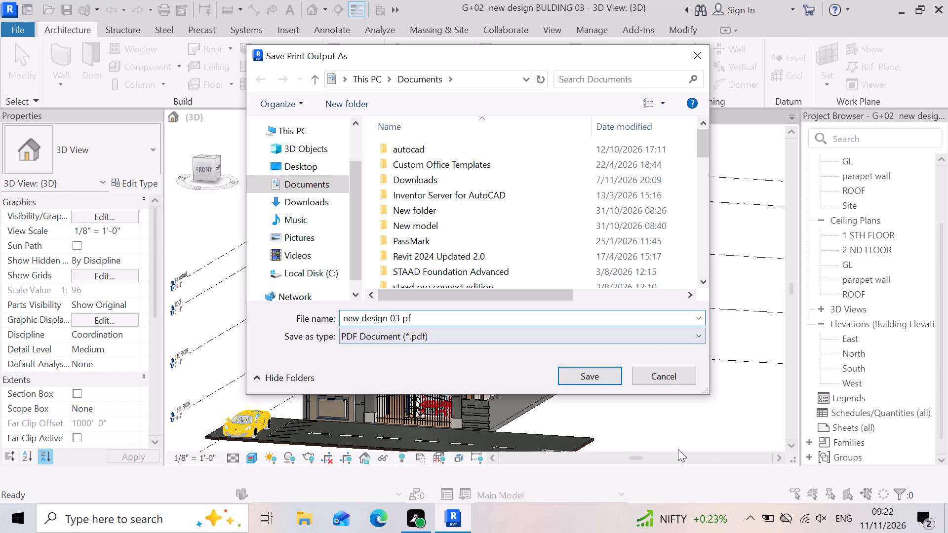
click(585, 370)
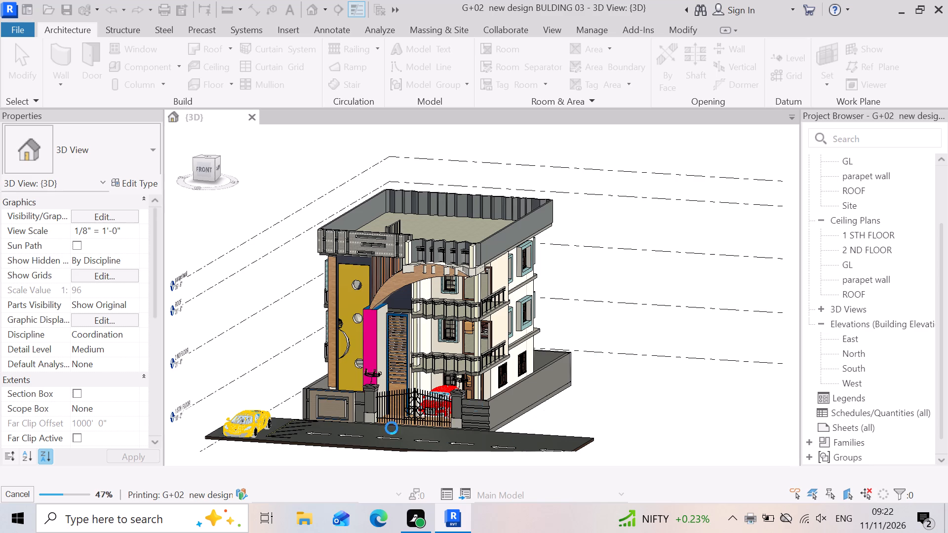
scroll(406, 421, down, 1)
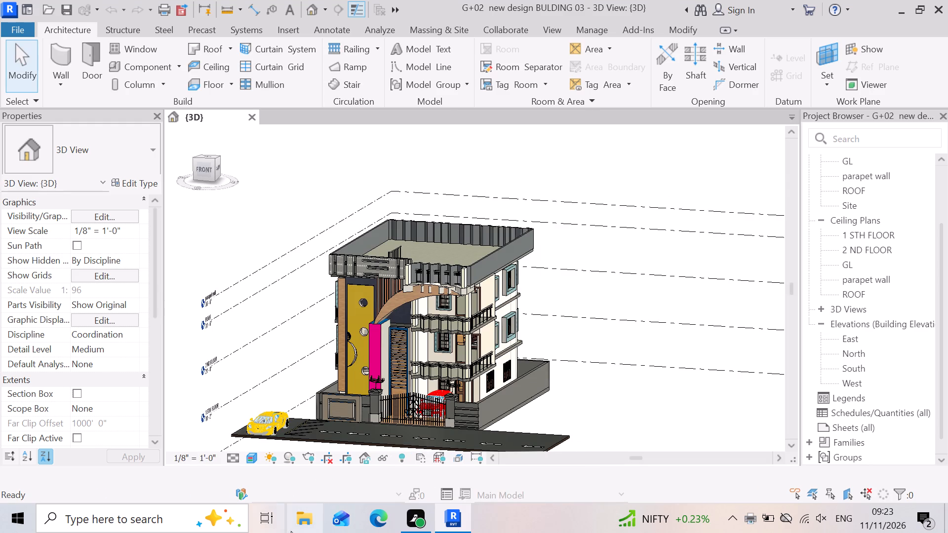
Switch to File Explorer and copy the PDF "new design 03 pf" from the recent files.
click(313, 522)
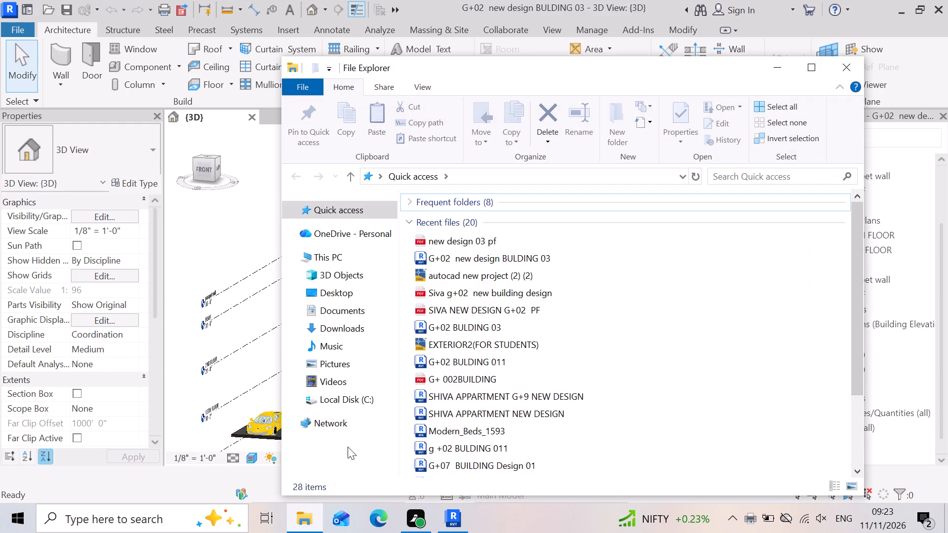
right_click(532, 235)
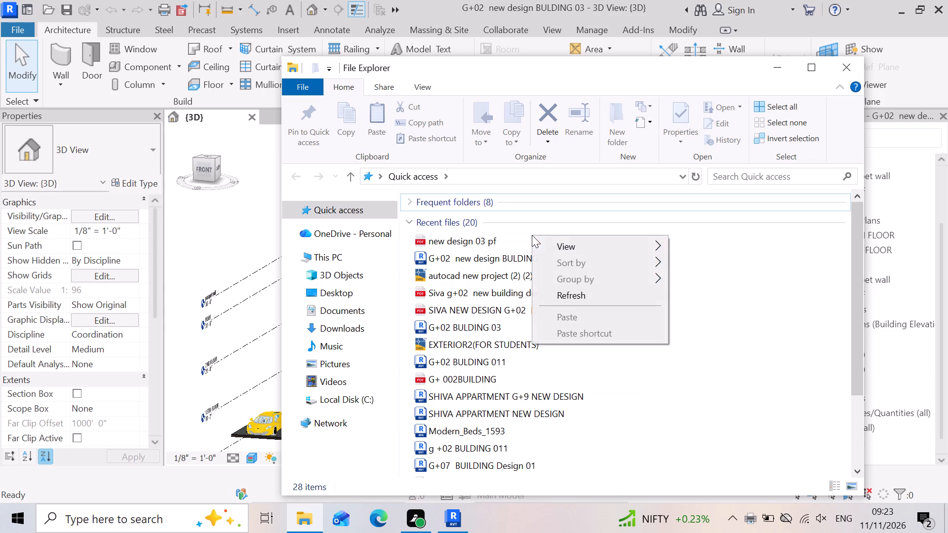
right_click(700, 242)
right_click(458, 238)
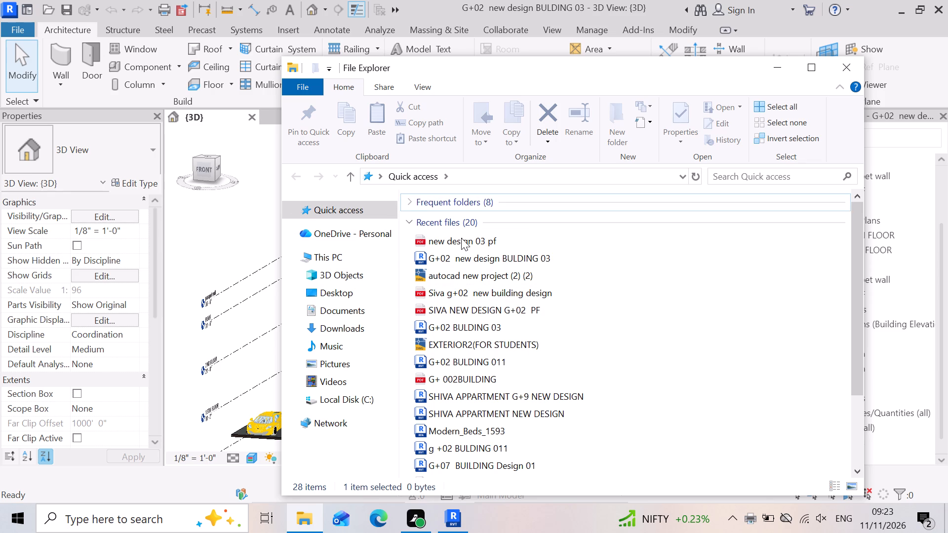
click(514, 425)
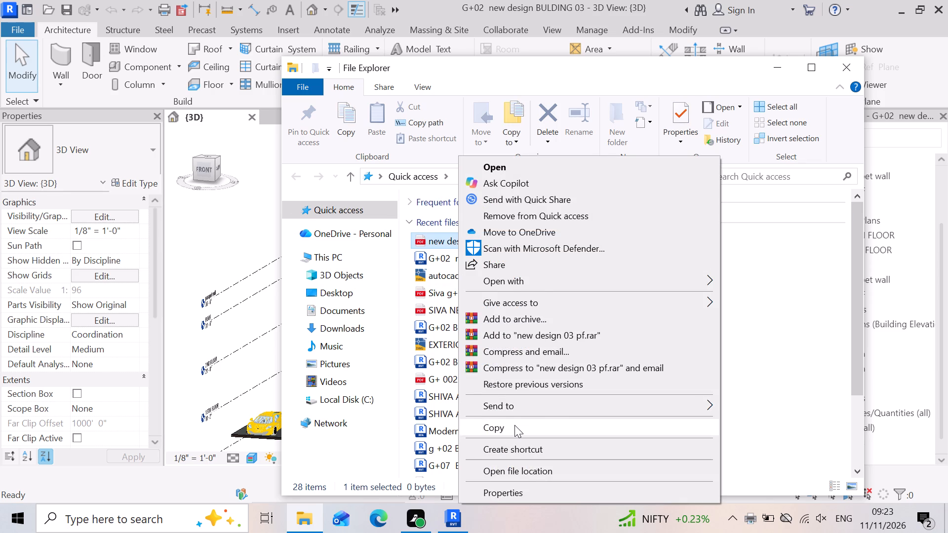
Launch WhatsApp from the recent apps in Windows search.
click(108, 527)
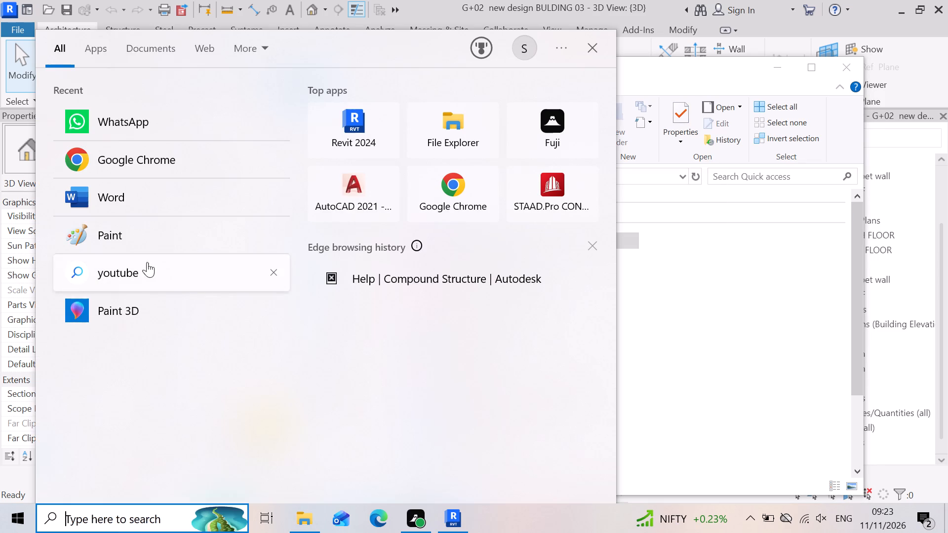
click(206, 126)
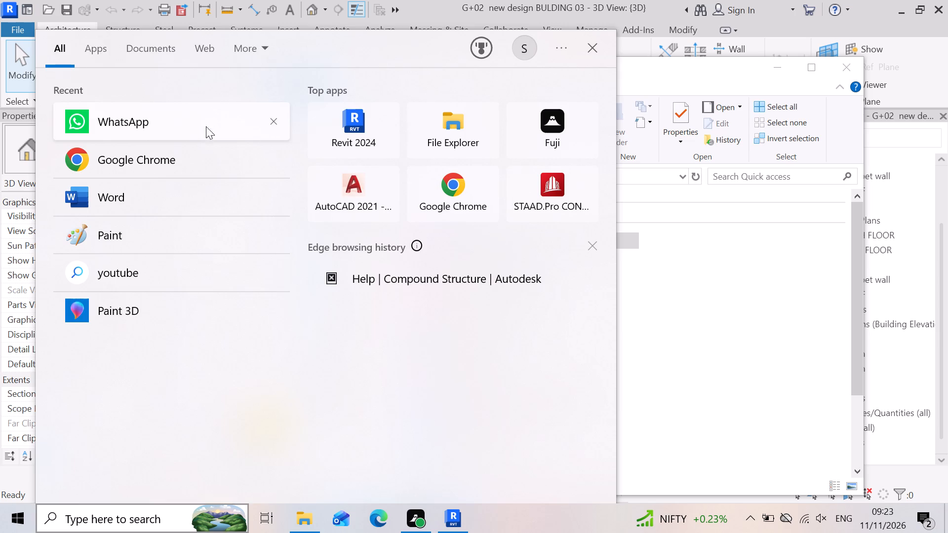
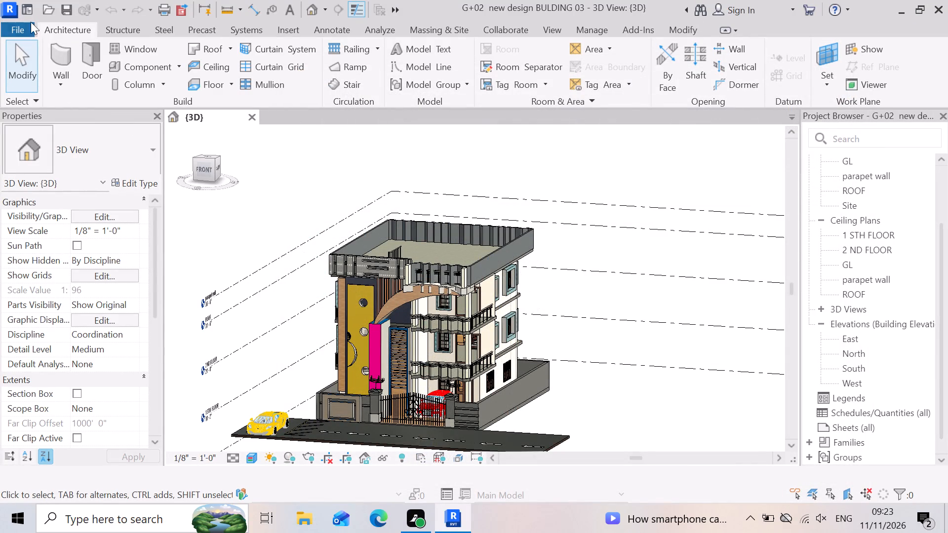
Take a last close look at the building's front in the {3D} view and close Revit with the G+02 project.
scroll(521, 339, up, 2)
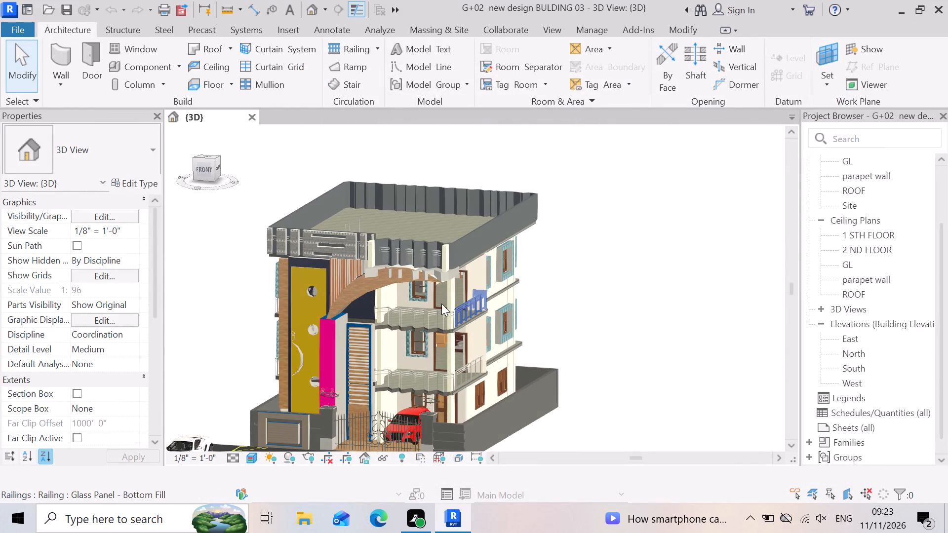
scroll(441, 304, up, 5)
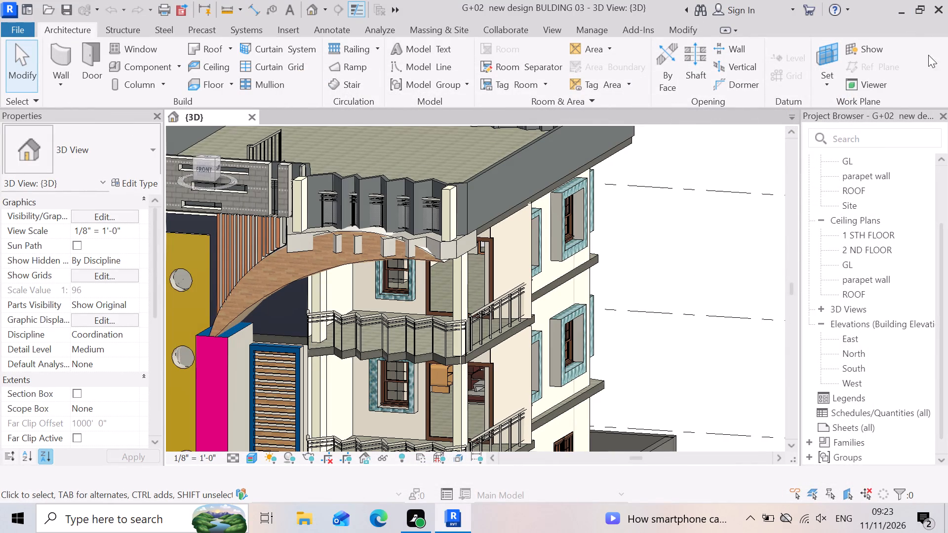
scroll(593, 316, down, 4)
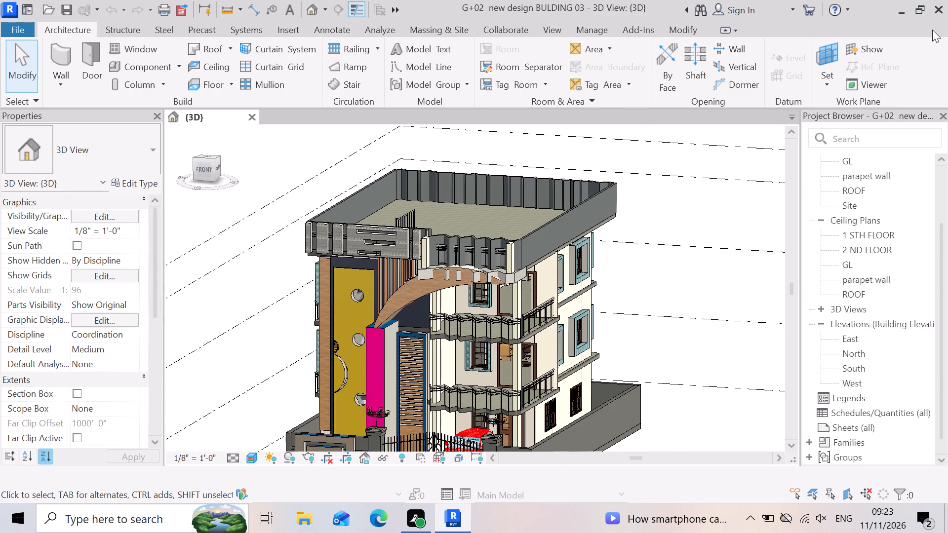
click(947, 10)
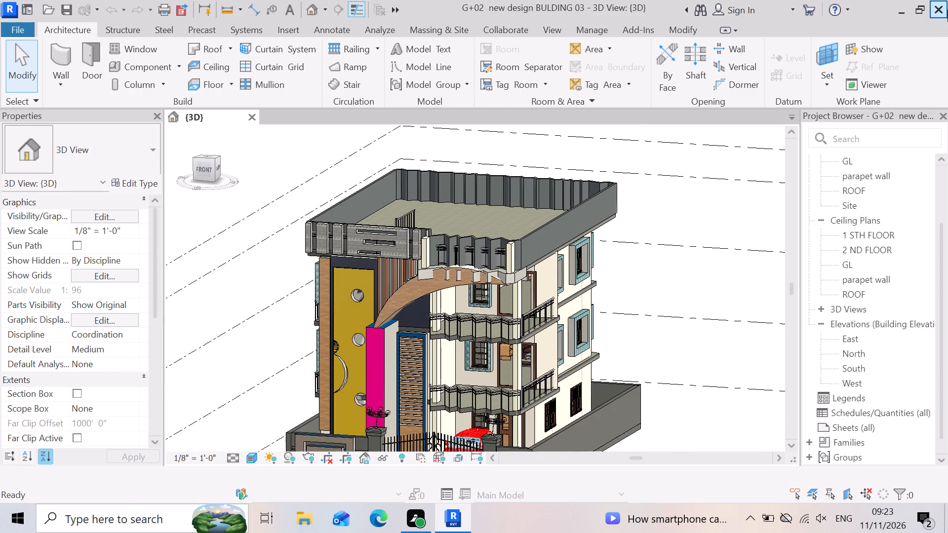
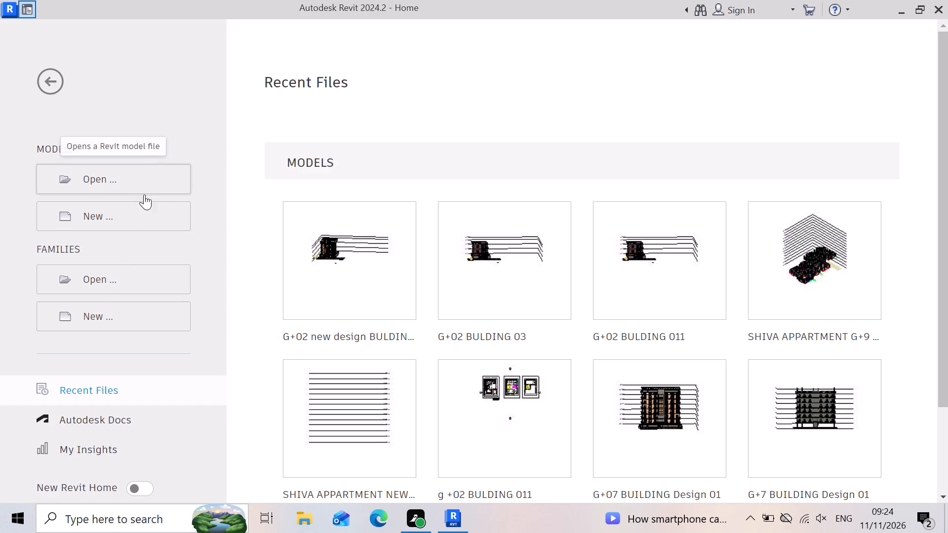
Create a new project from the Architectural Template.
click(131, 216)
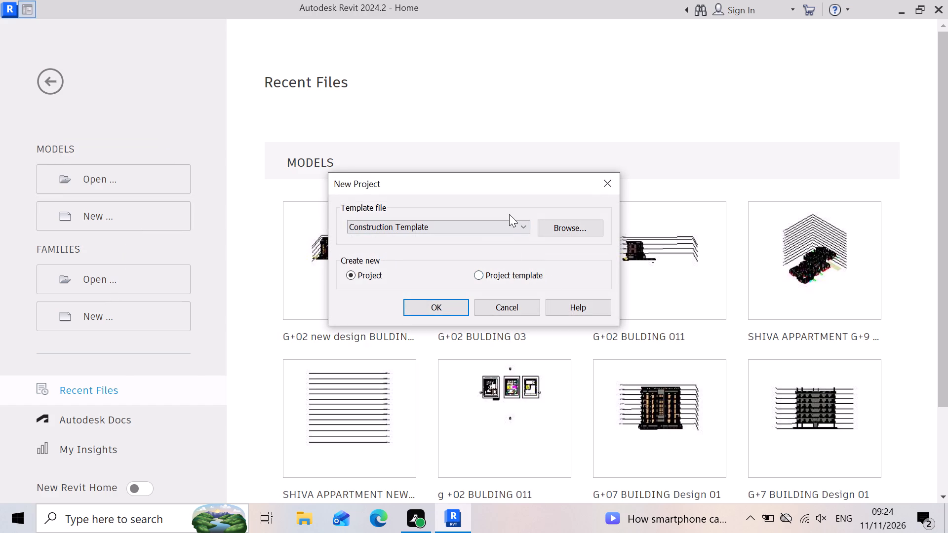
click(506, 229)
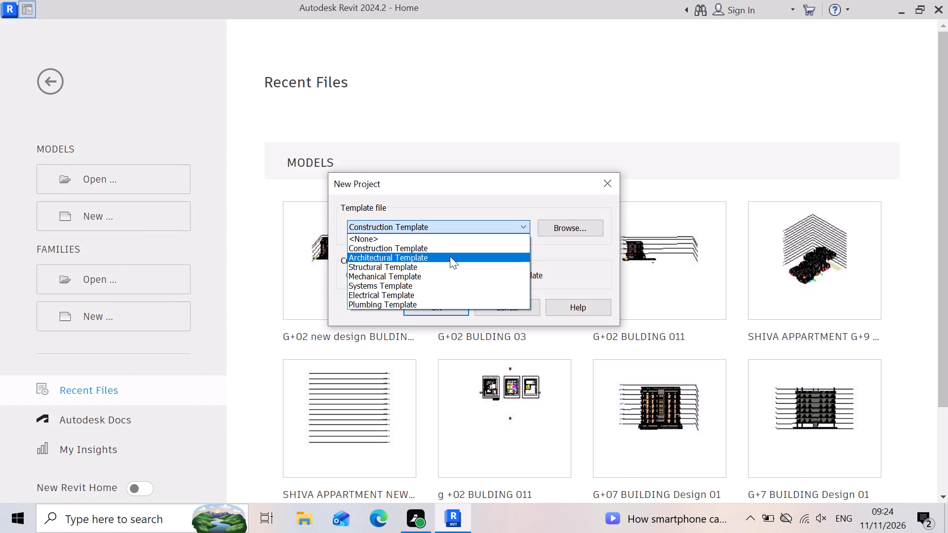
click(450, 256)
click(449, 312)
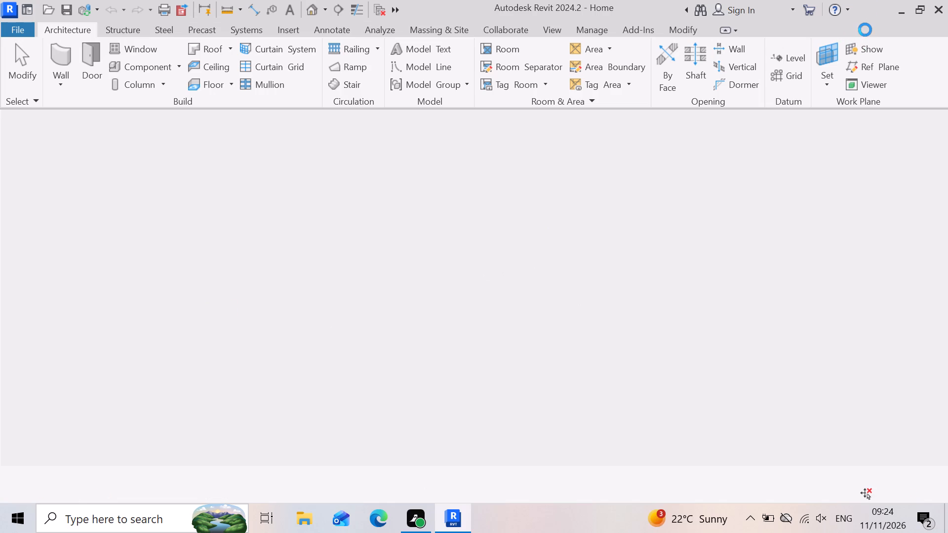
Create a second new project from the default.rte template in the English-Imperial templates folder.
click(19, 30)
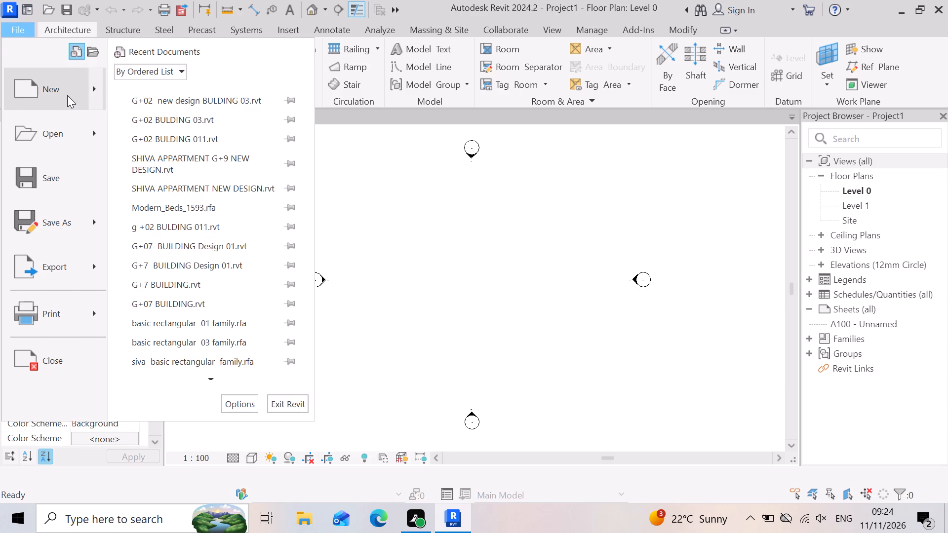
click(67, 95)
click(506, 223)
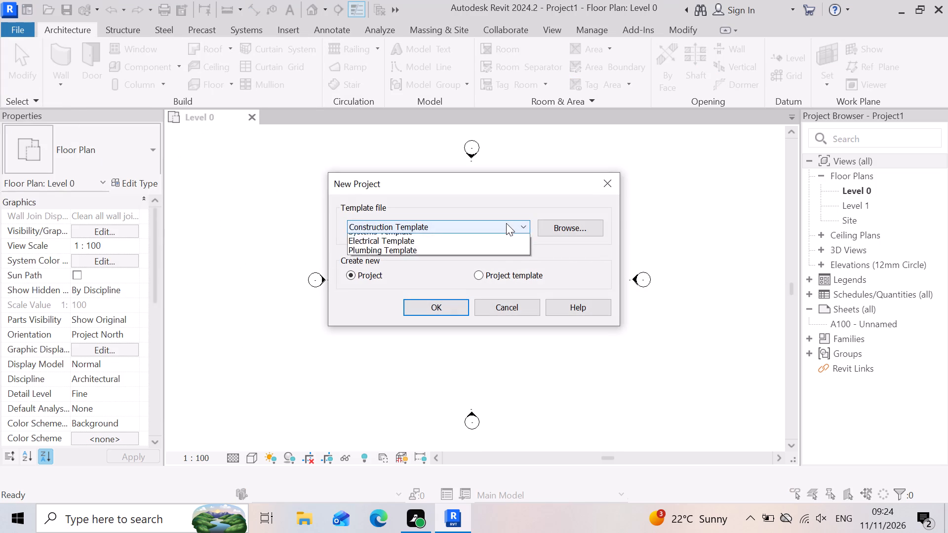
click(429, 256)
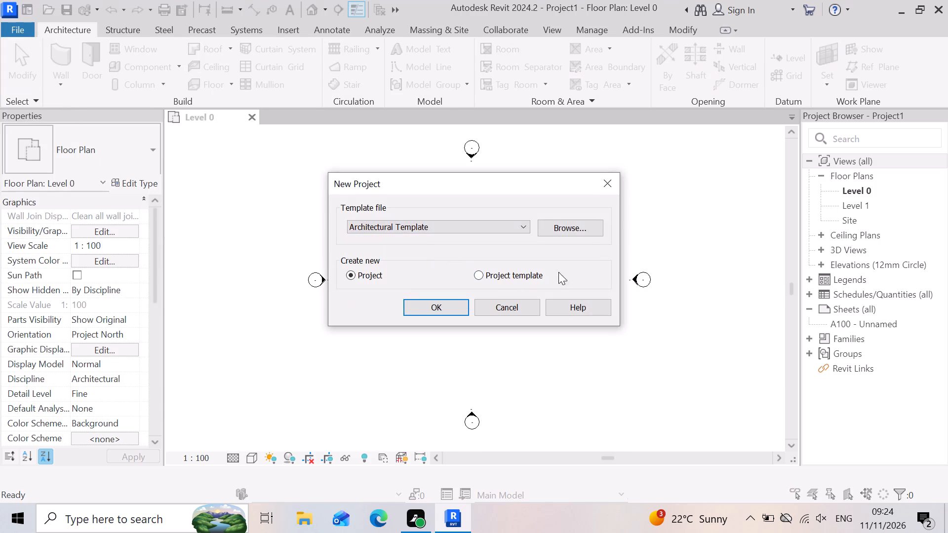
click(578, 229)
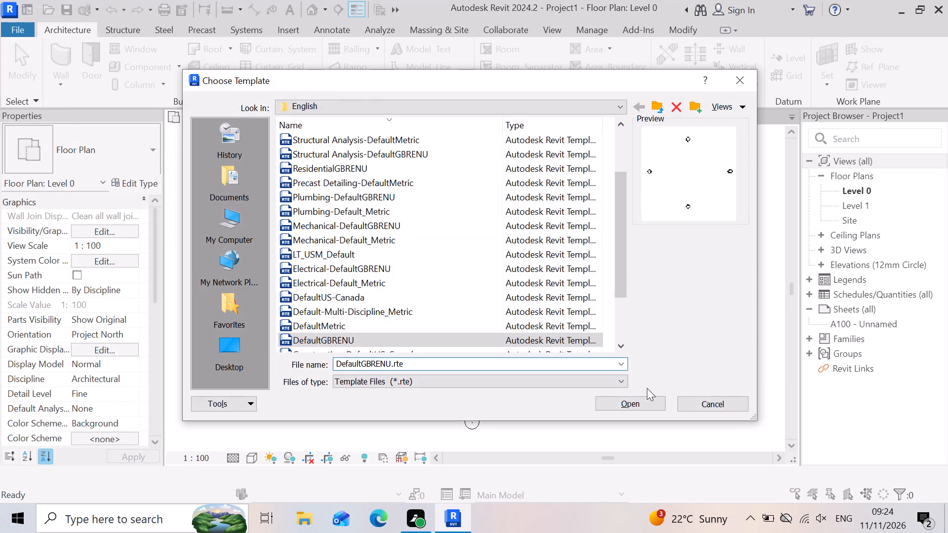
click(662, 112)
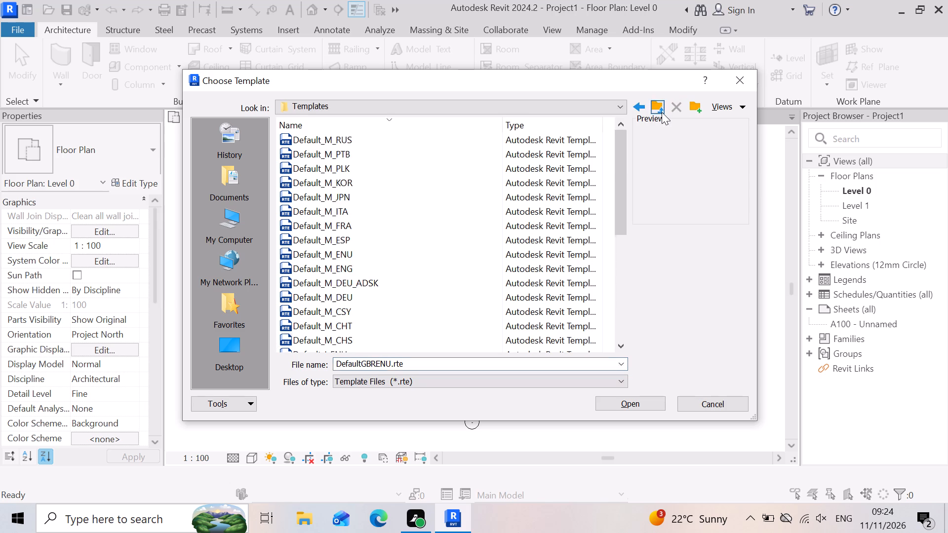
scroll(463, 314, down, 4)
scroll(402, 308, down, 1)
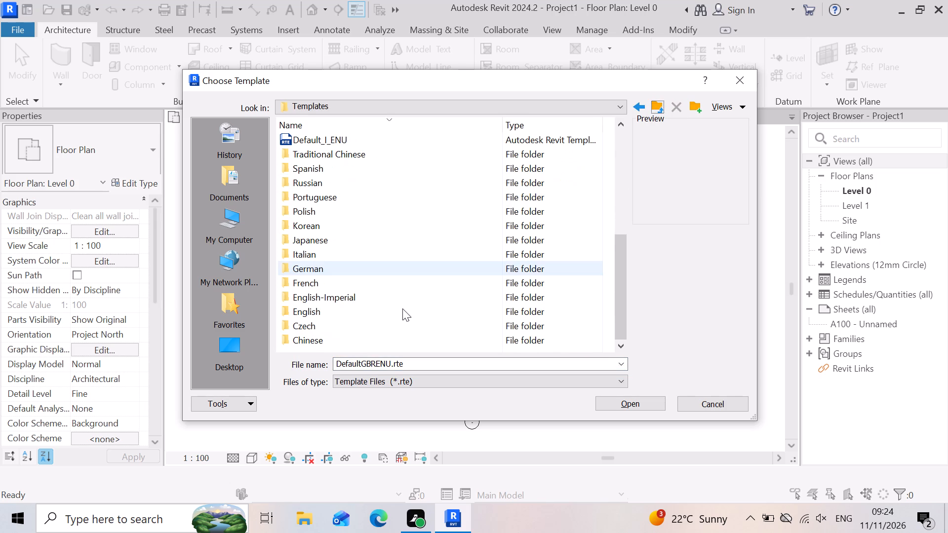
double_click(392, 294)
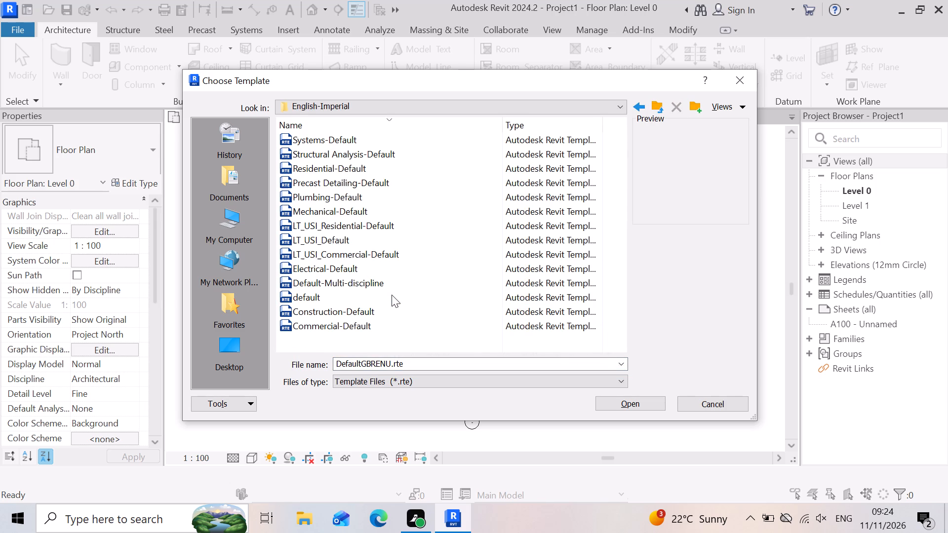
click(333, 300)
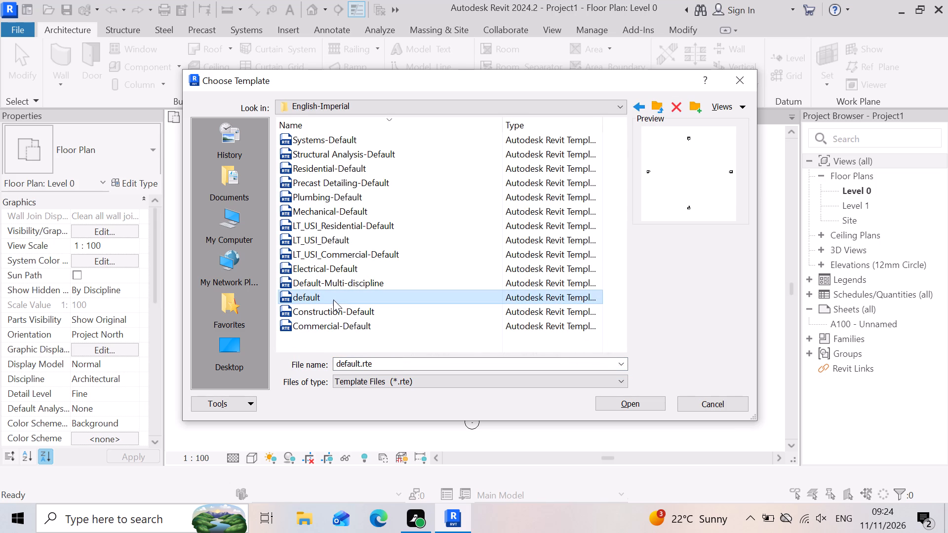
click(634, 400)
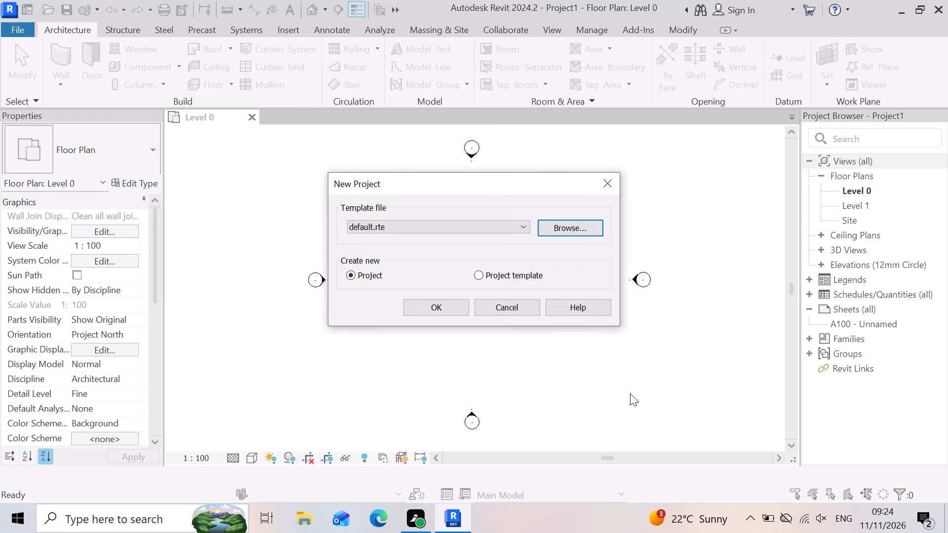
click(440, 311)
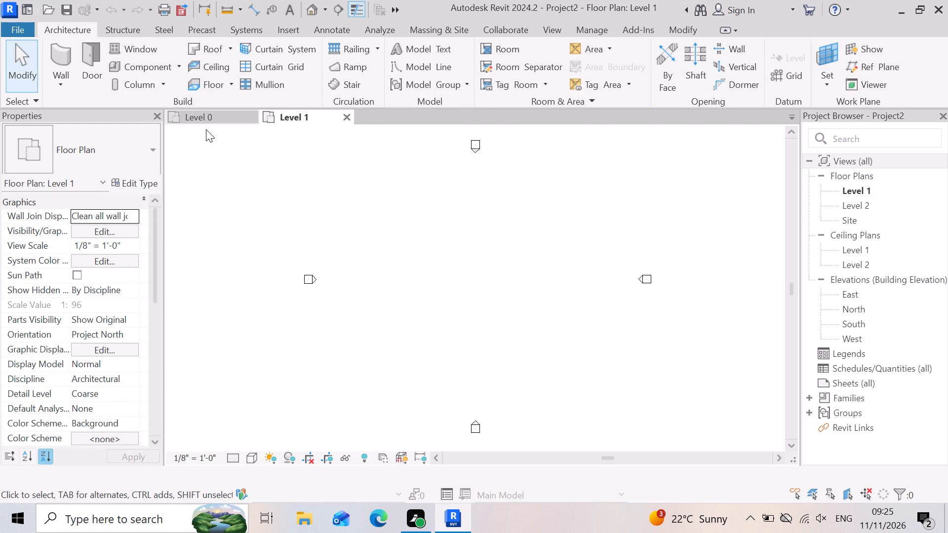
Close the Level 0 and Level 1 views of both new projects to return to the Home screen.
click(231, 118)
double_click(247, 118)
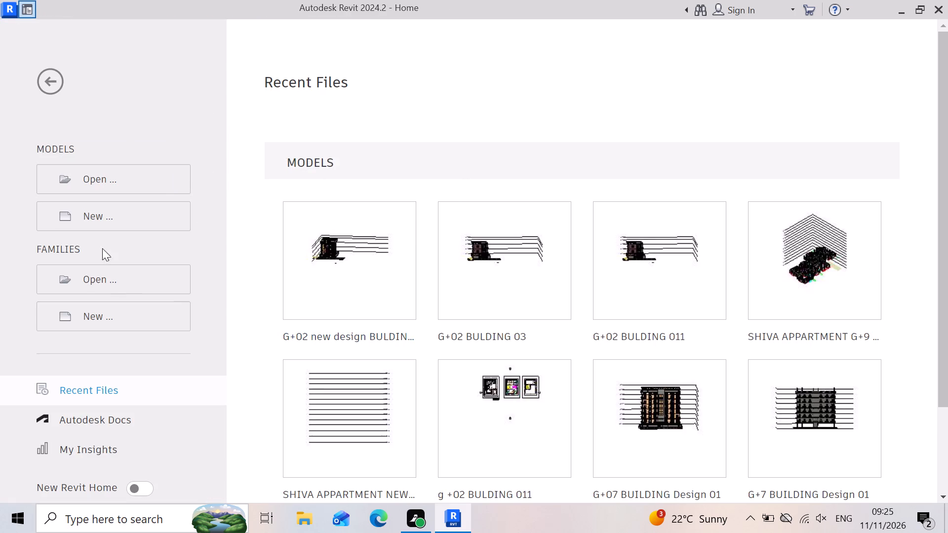
Create a new project from the default.rte template in the English-Imperial templates folder.
click(124, 225)
click(476, 232)
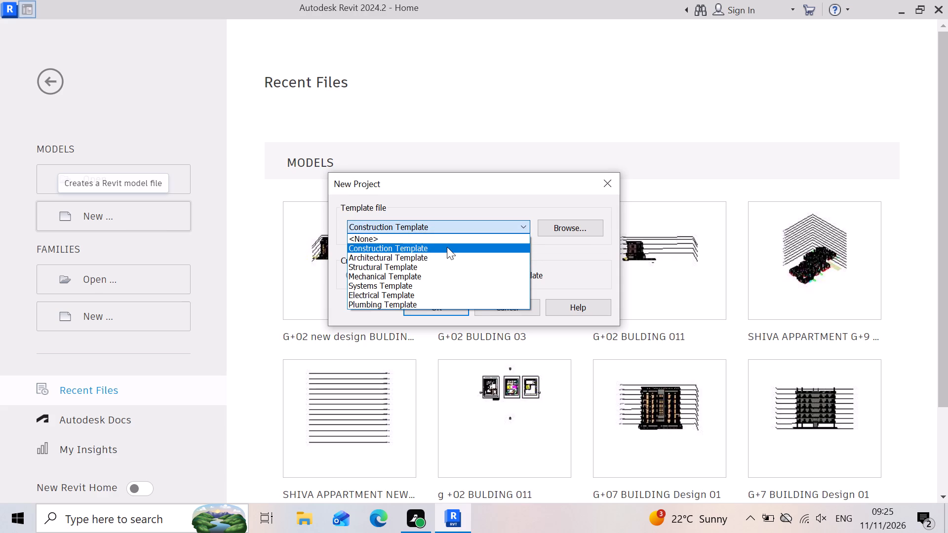
click(428, 256)
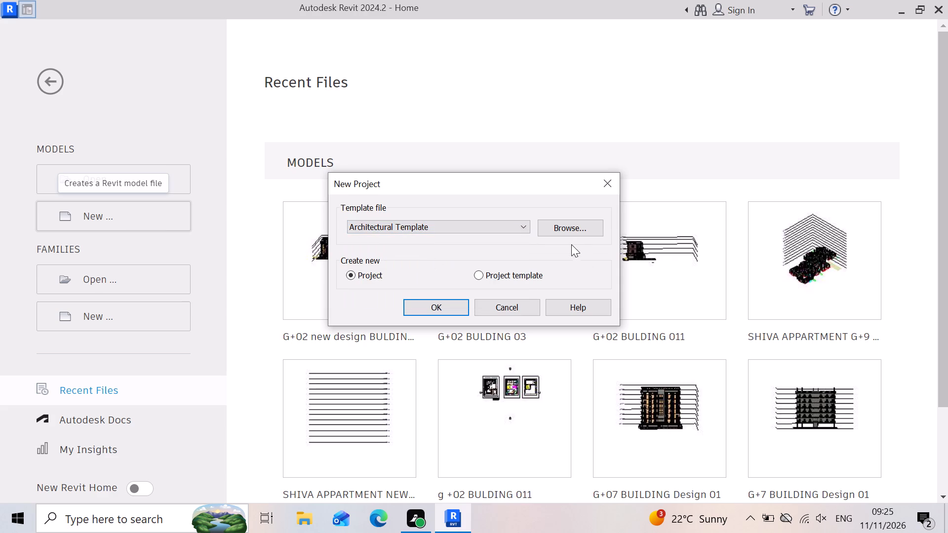
click(570, 236)
scroll(379, 280, down, 5)
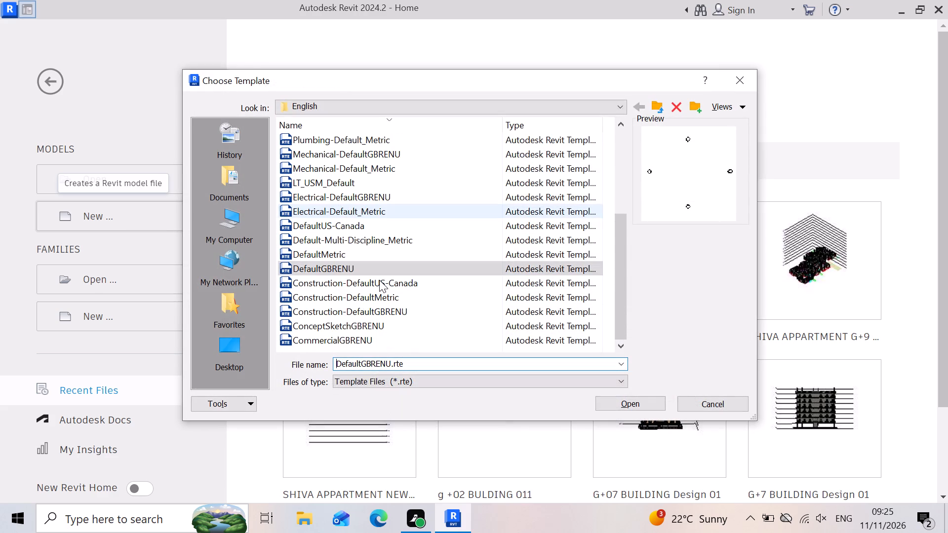
scroll(381, 276, down, 2)
click(654, 102)
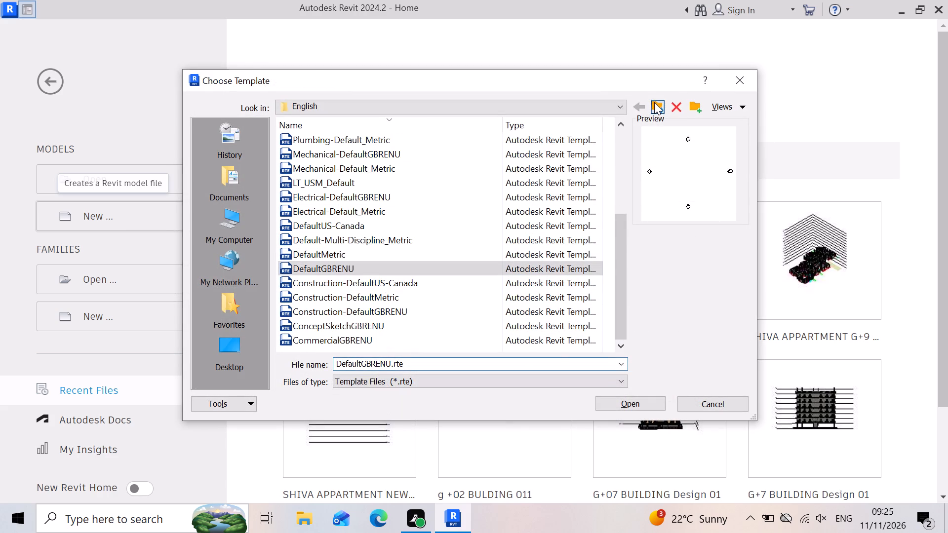
scroll(307, 297, down, 4)
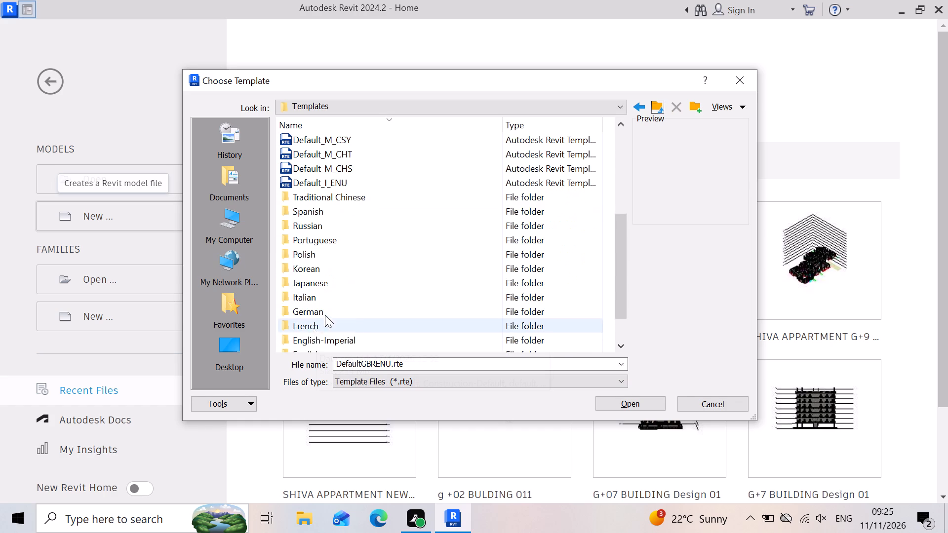
scroll(325, 315, down, 1)
click(346, 304)
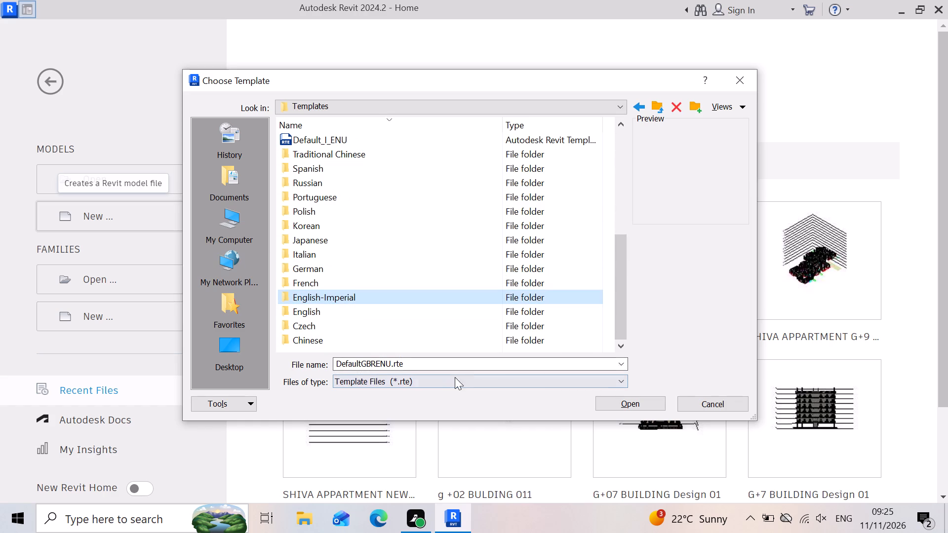
click(456, 299)
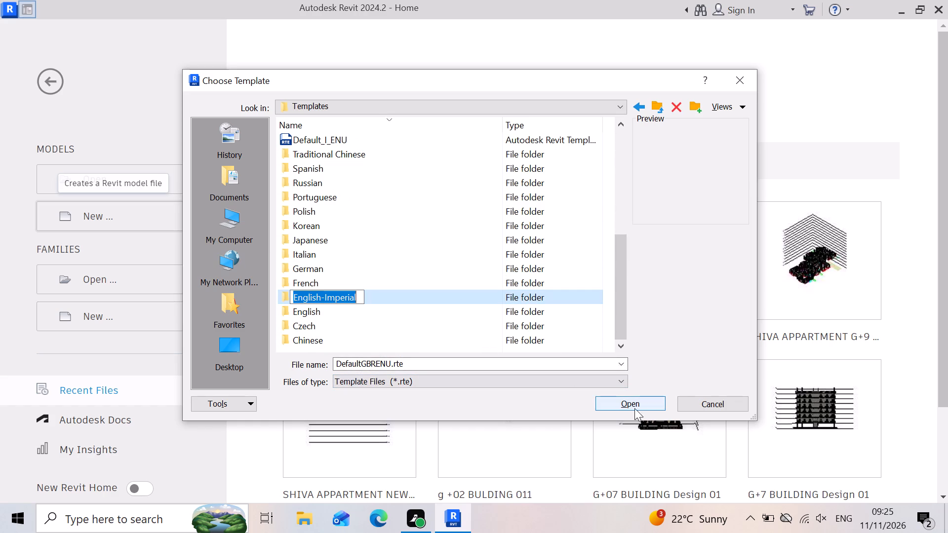
double_click(444, 295)
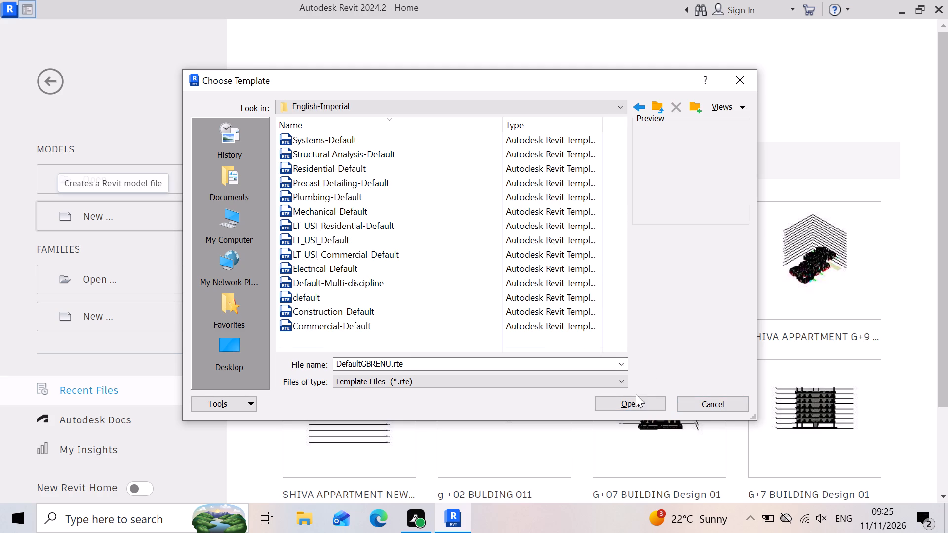
click(304, 298)
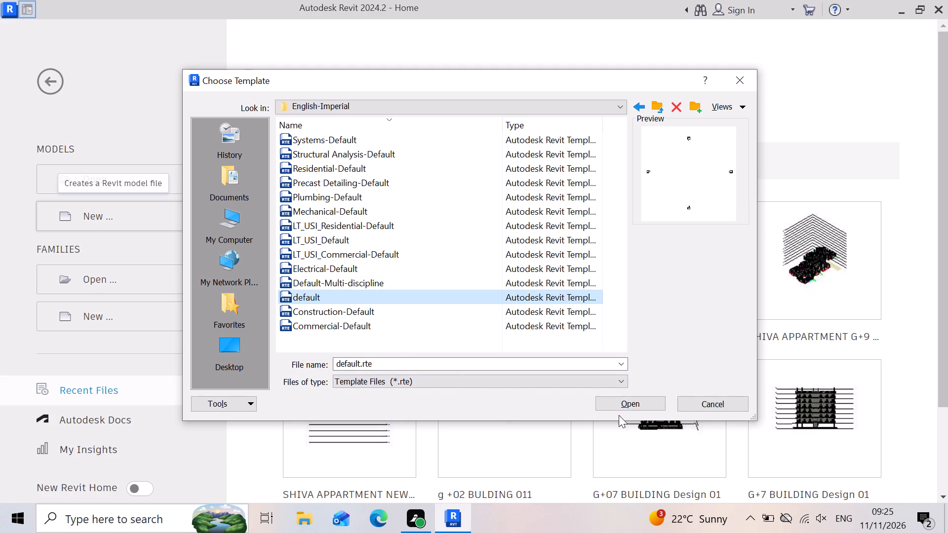
click(616, 406)
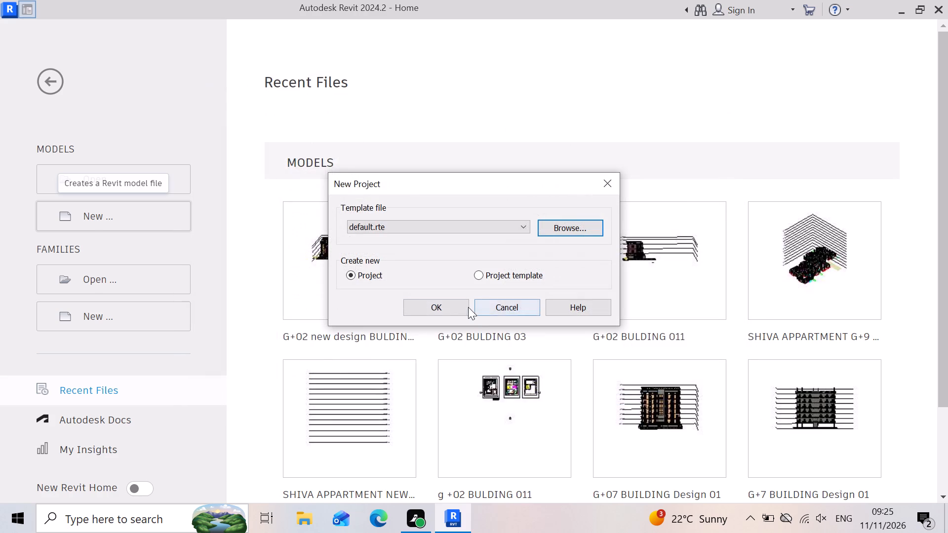
click(441, 312)
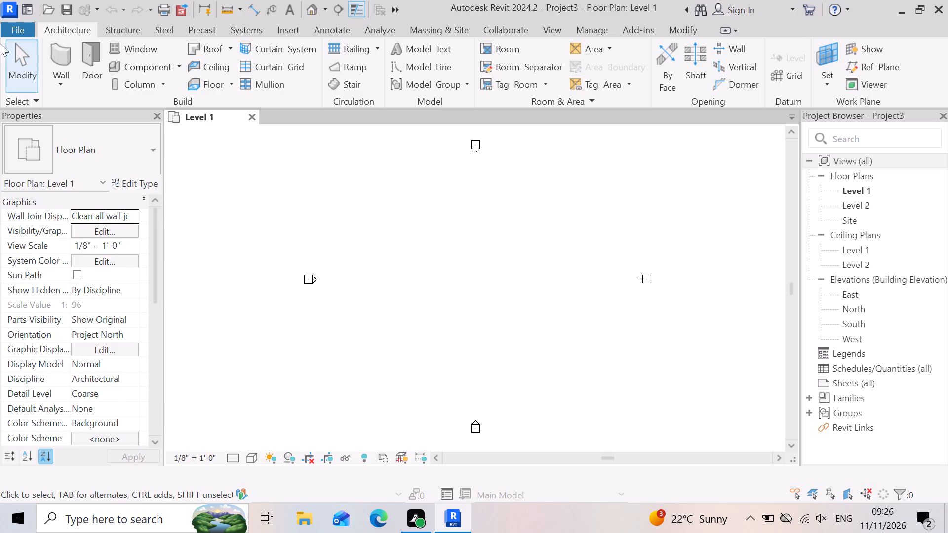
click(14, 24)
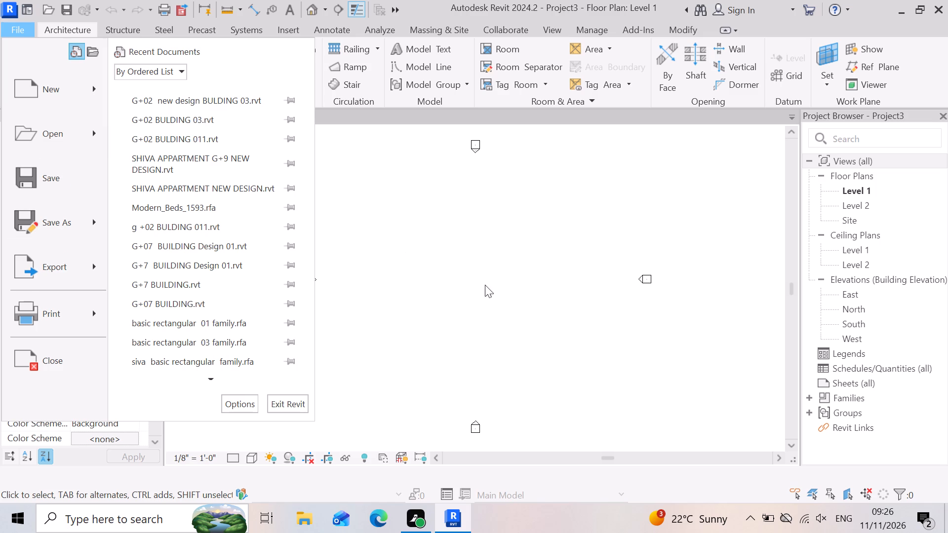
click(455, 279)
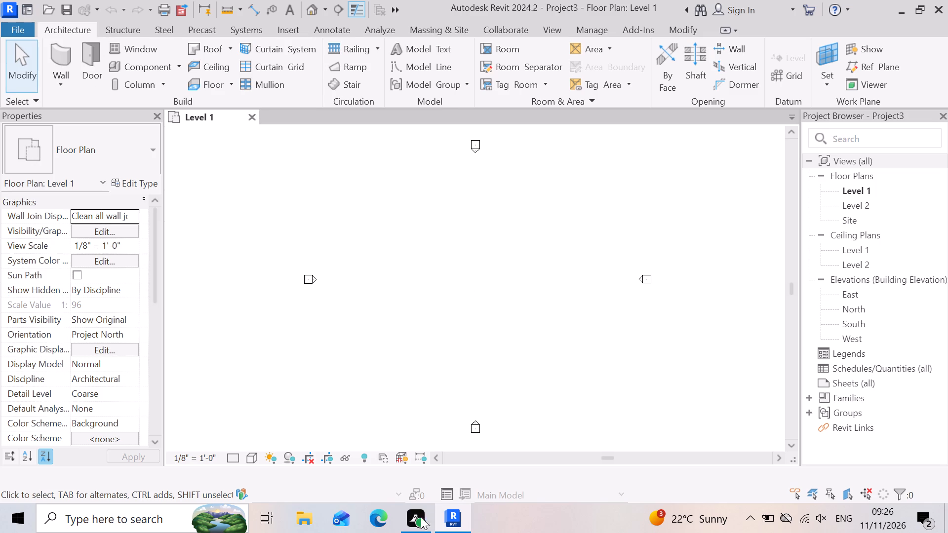
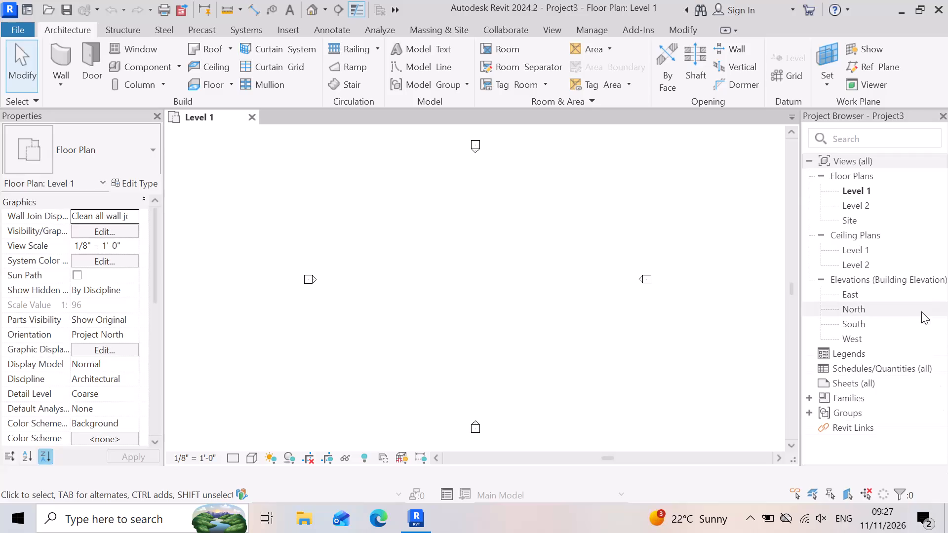
Open the North elevation and rename Level 1 as GL.
double_click(916, 312)
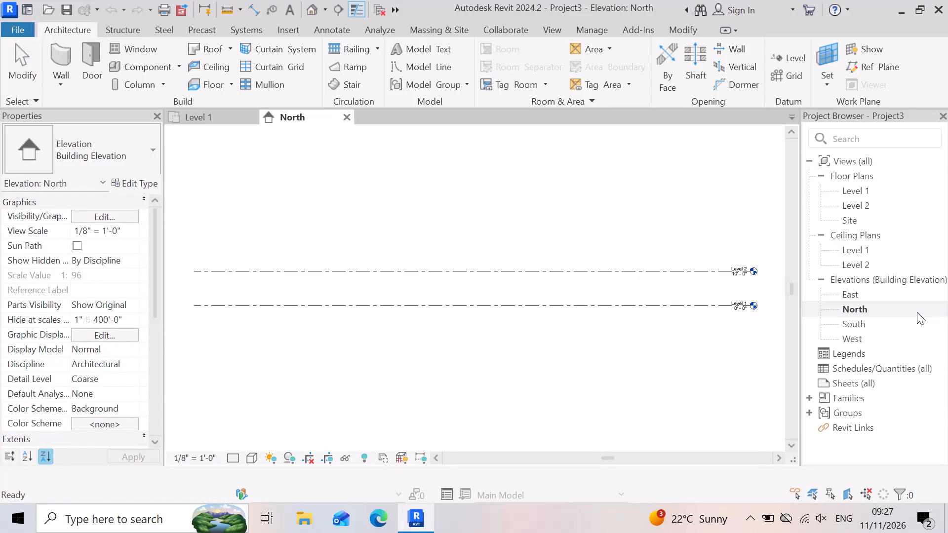
scroll(732, 310, up, 7)
scroll(446, 381, down, 3)
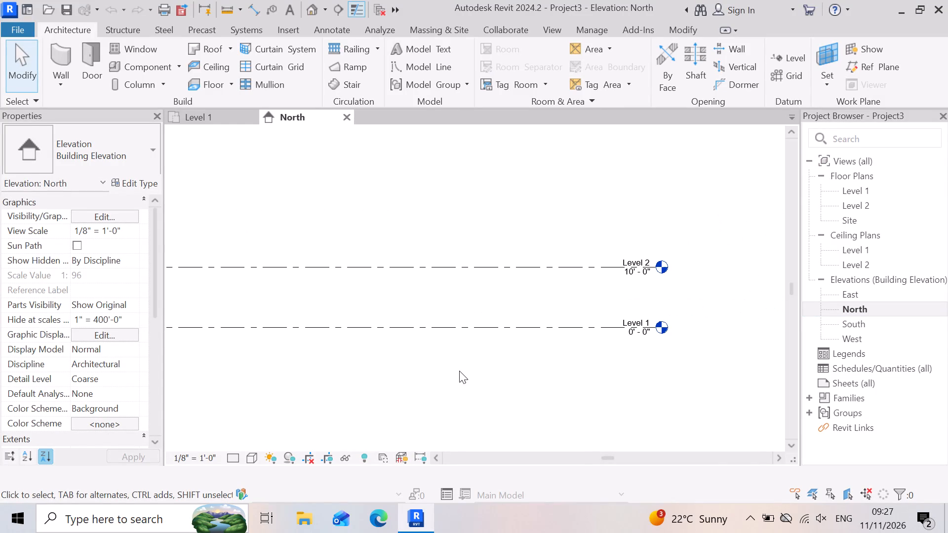
scroll(662, 340, up, 5)
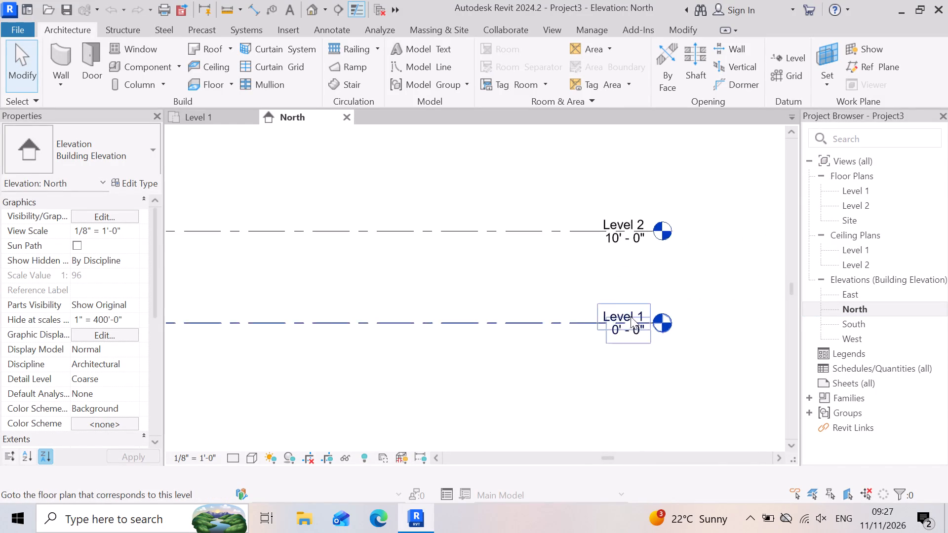
scroll(631, 316, up, 9)
click(712, 316)
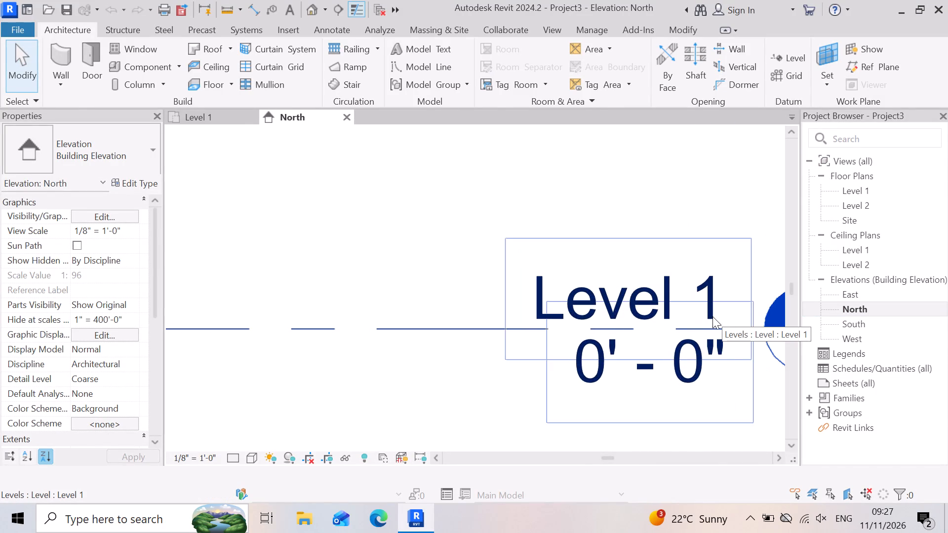
click(712, 317)
key(BackSpace)
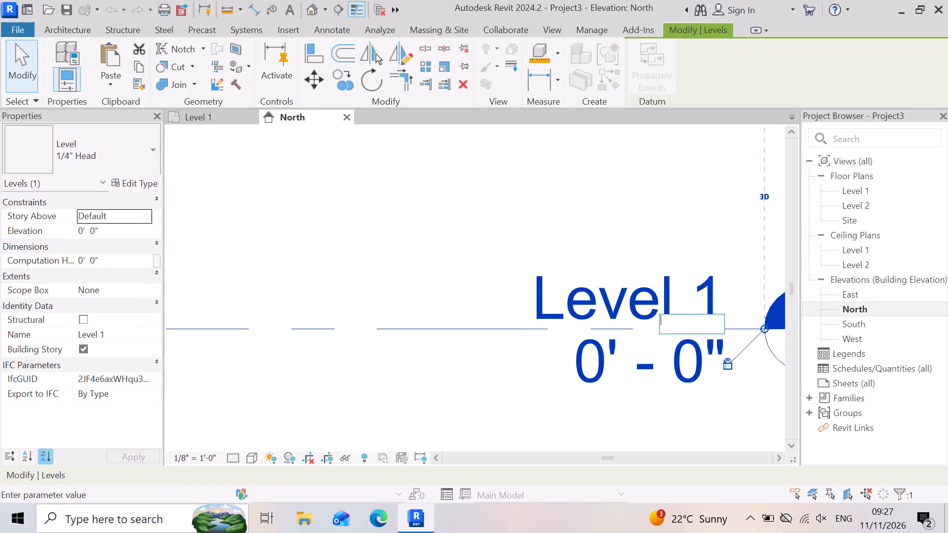
text(GL)
click(464, 434)
Rename Level 2 as 1 STH FLOOR in the North elevation.
scroll(492, 374, down, 6)
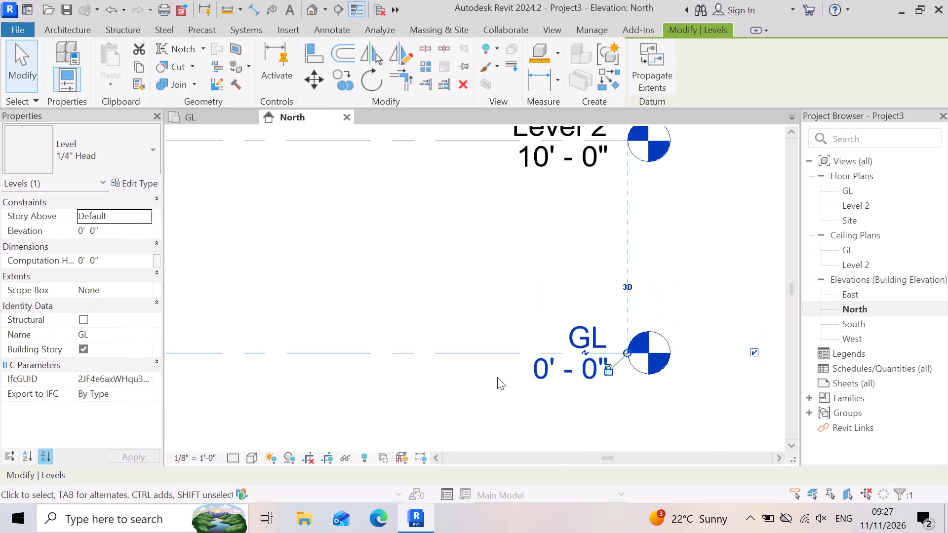
scroll(497, 377, down, 3)
scroll(572, 192, up, 12)
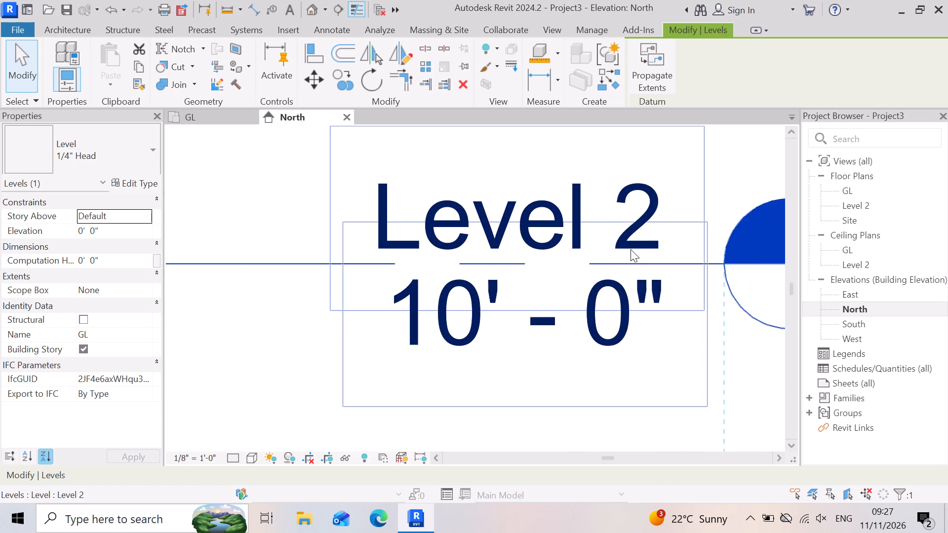
click(633, 244)
click(635, 235)
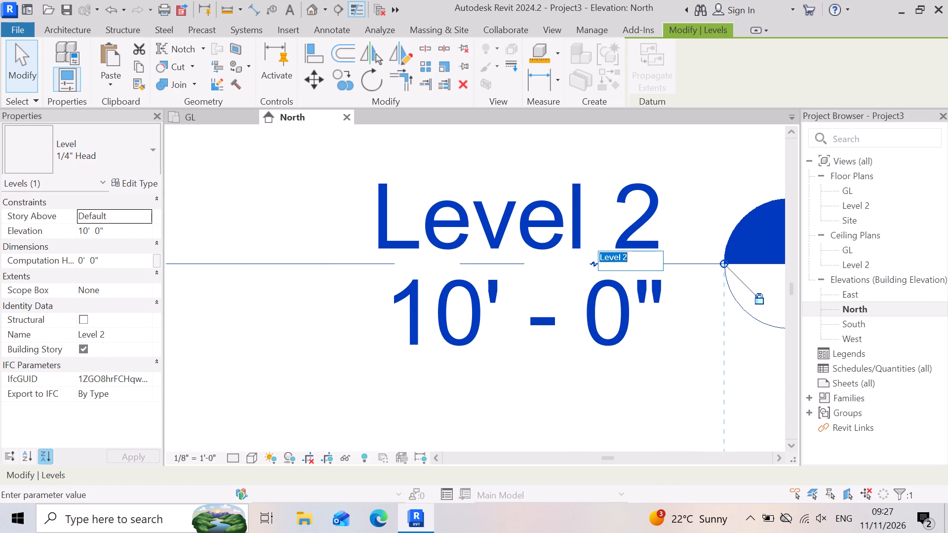
drag(652, 256, 506, 265)
key(BackSpace)
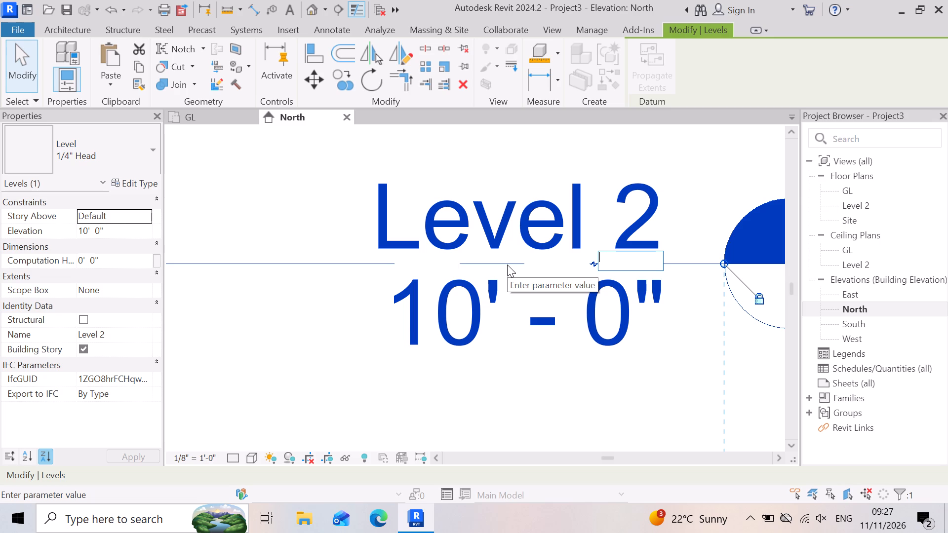
key(1)
key(space)
text(STH)
key(space)
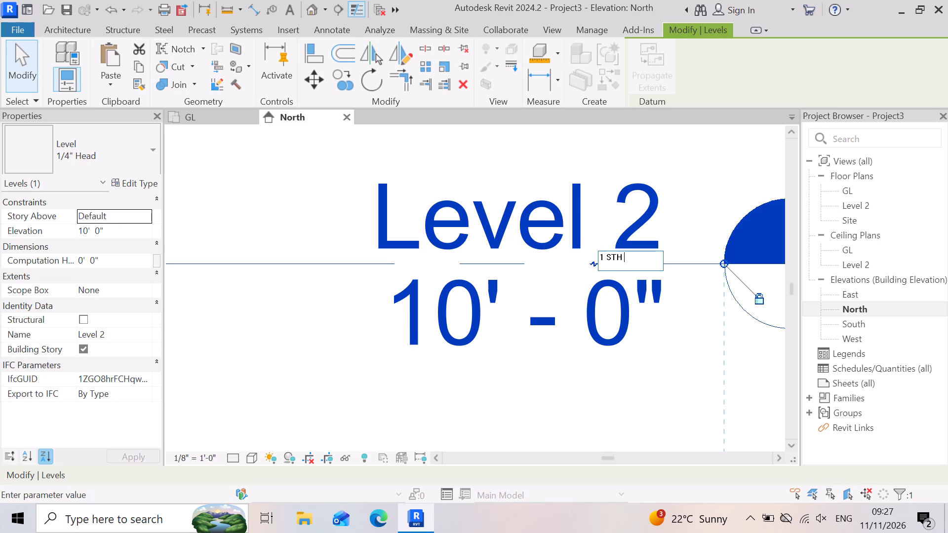
text(FLOOR)
click(492, 343)
Set the elevation of the 1 STH FLOOR level to 10' 6".
scroll(623, 328, up, 3)
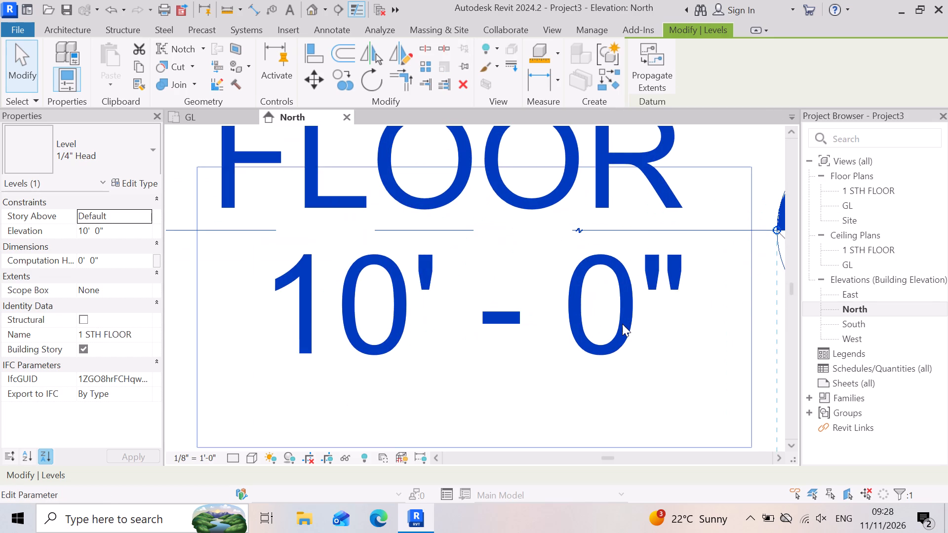
click(622, 324)
click(662, 248)
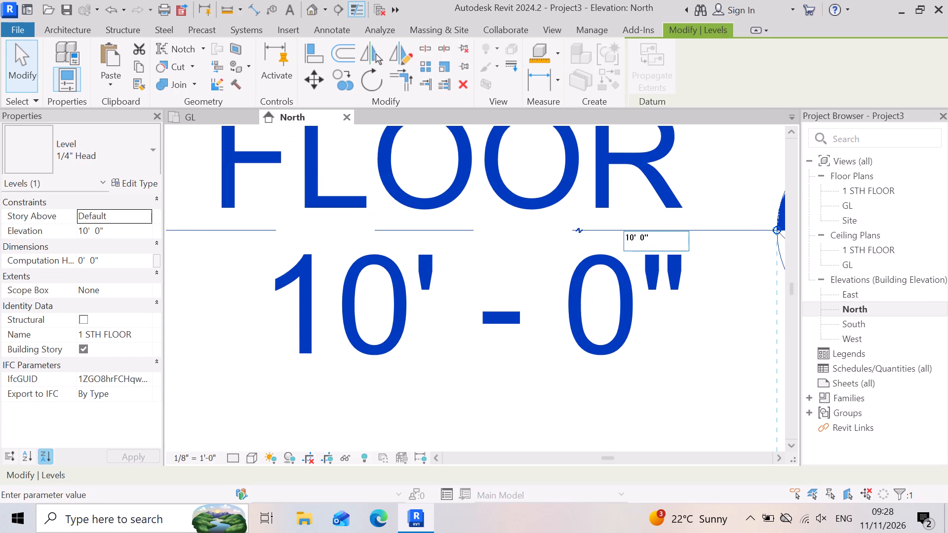
key(BackSpace)
key(BackSpace)
key(6)
key(shift+quotedbl)
key(Return)
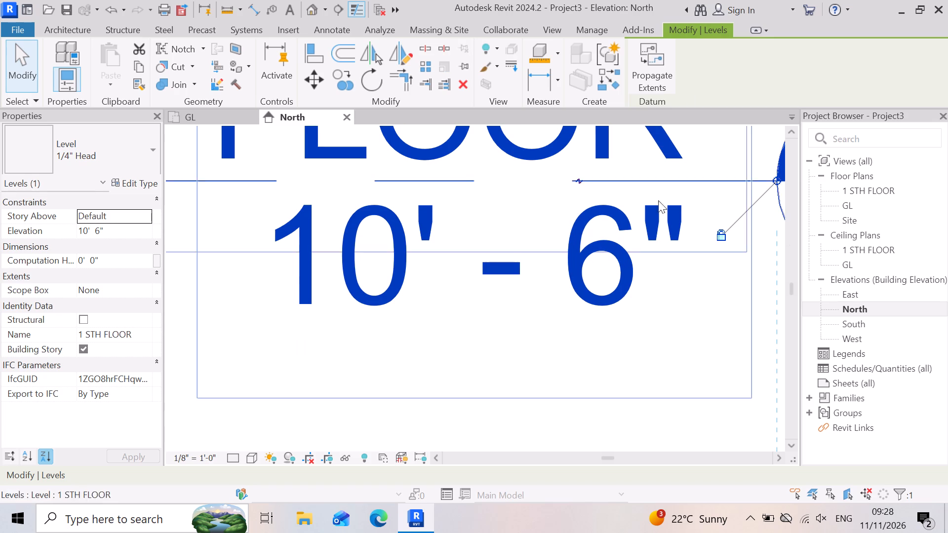
Add a level above 1 STH FLOOR by picking its line with a 10' 6" offset.
scroll(632, 263, down, 14)
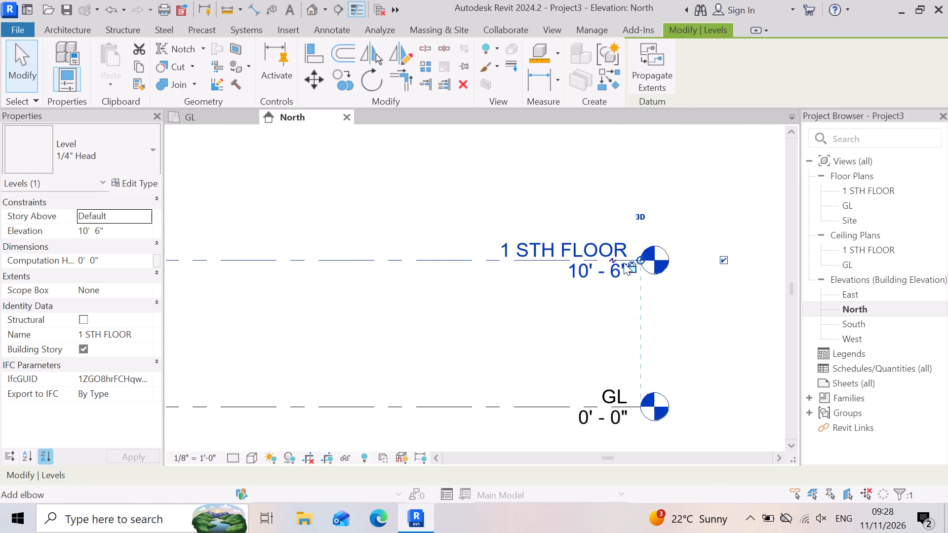
scroll(624, 263, down, 4)
scroll(592, 257, up, 6)
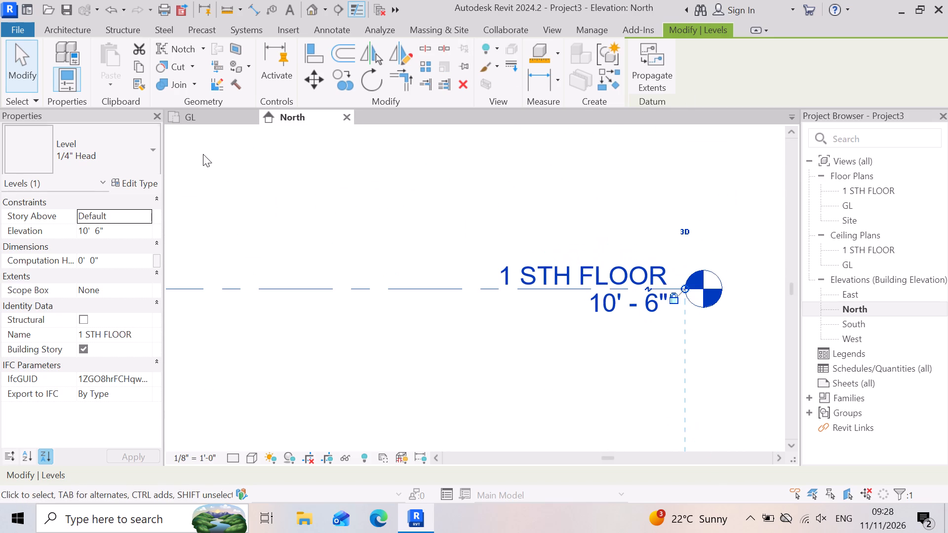
click(61, 23)
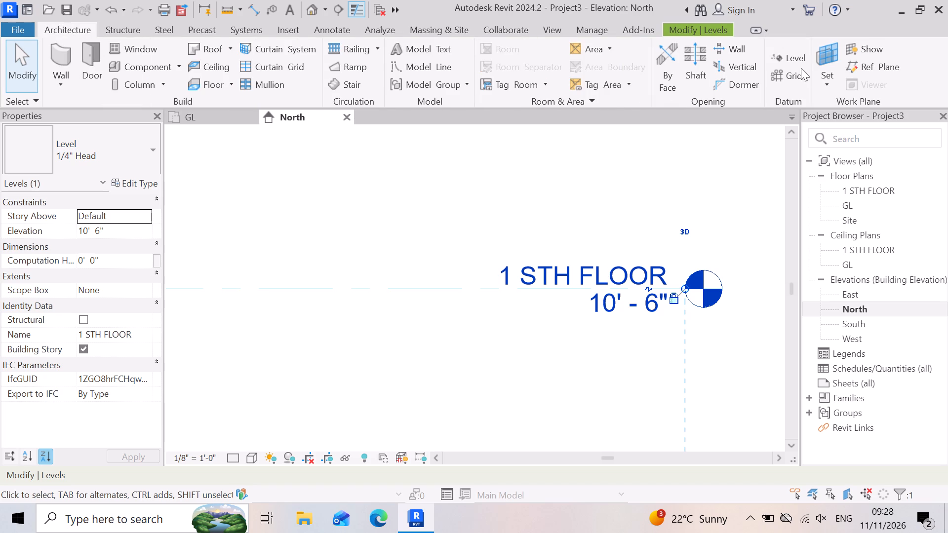
click(792, 63)
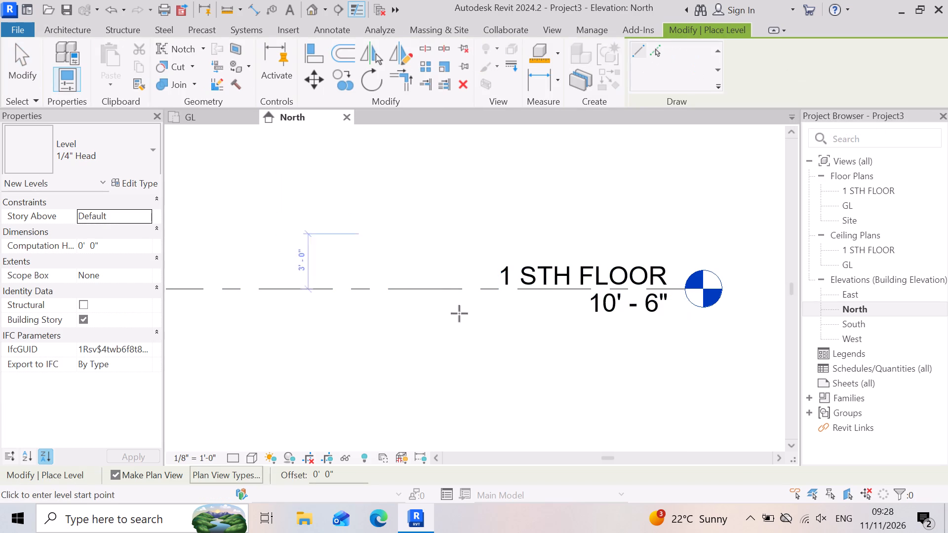
scroll(584, 342, down, 7)
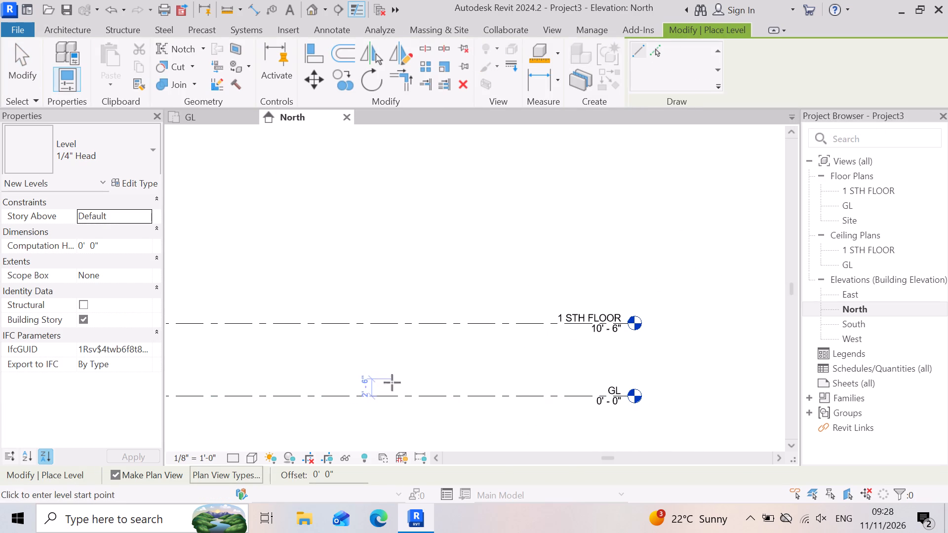
scroll(611, 353, down, 3)
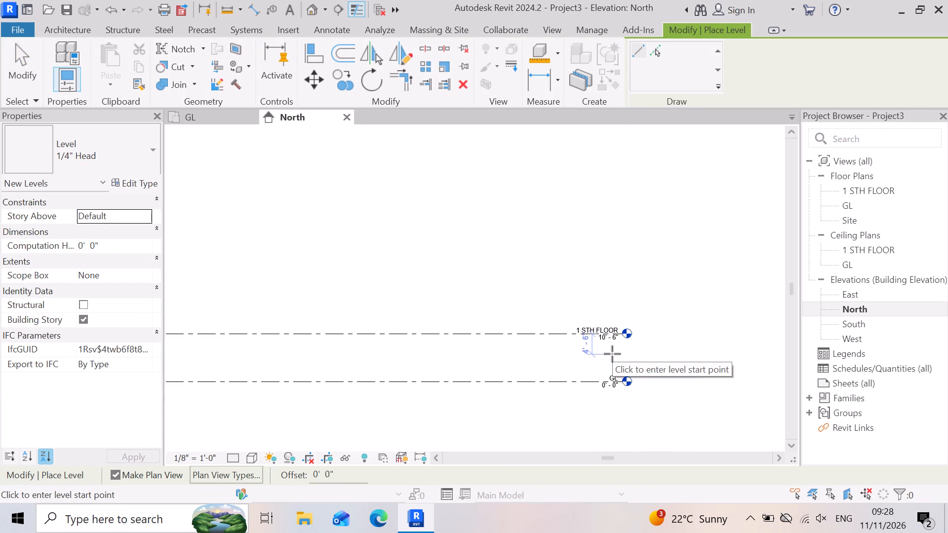
click(660, 49)
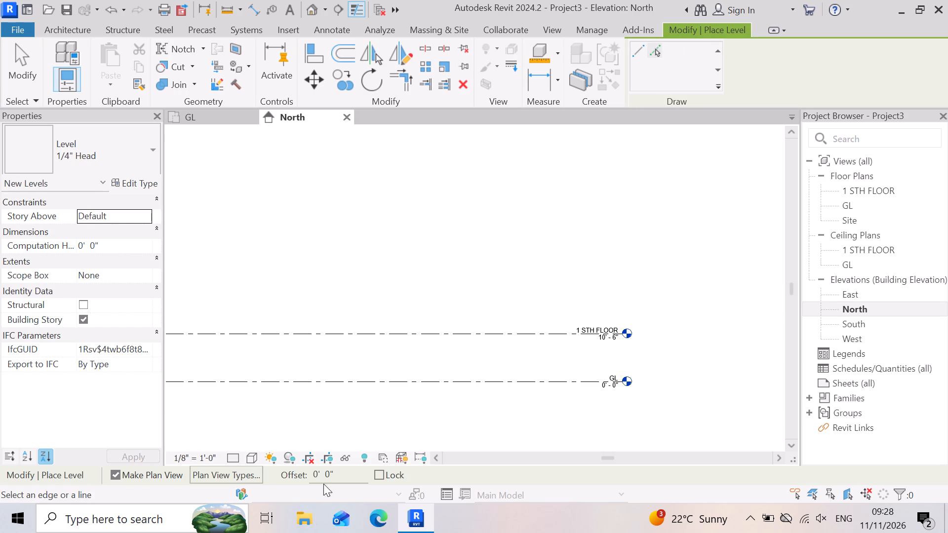
drag(332, 474, 215, 462)
key(1)
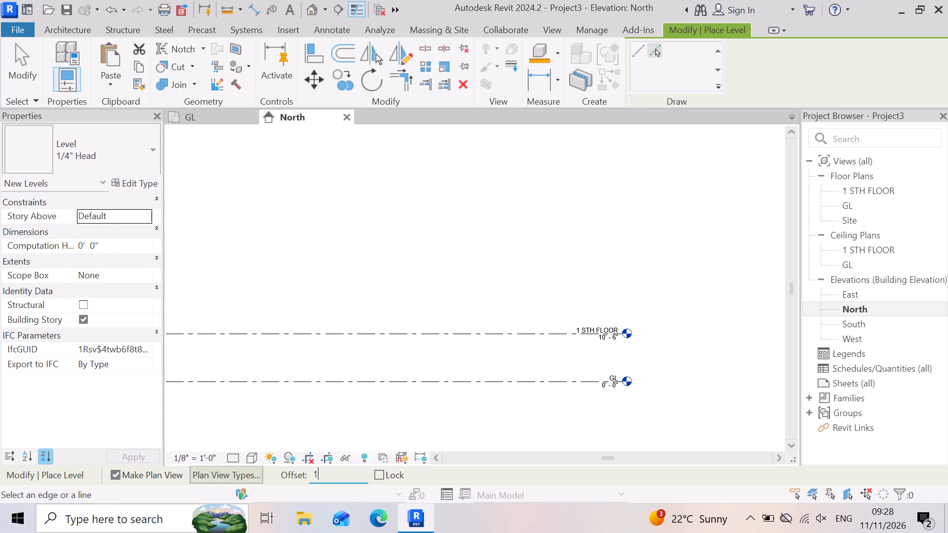
key(0)
text('6)
key(shift+quotedbl)
key(Return)
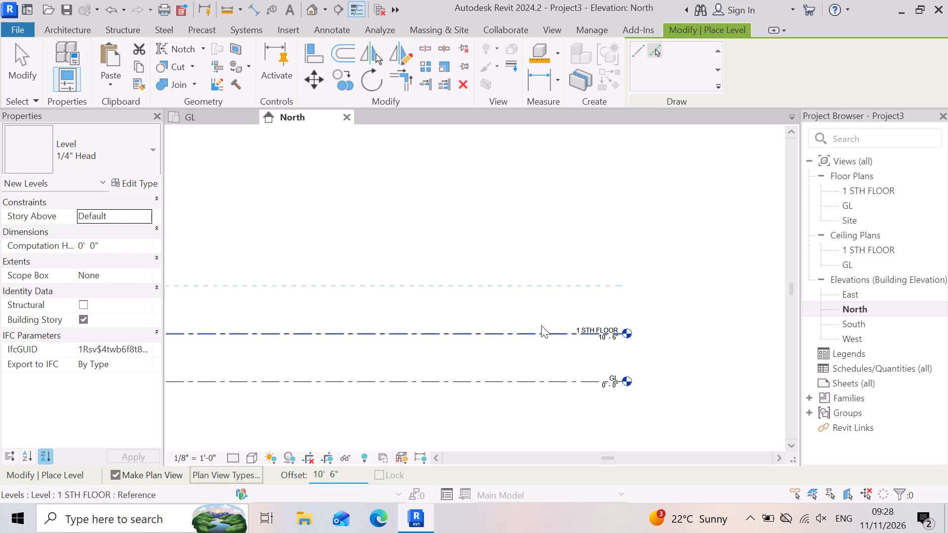
click(512, 334)
Add three more levels upward at 10' 6" spacing, each offset from the topmost level, reaching 52' 6".
scroll(642, 399, down, 4)
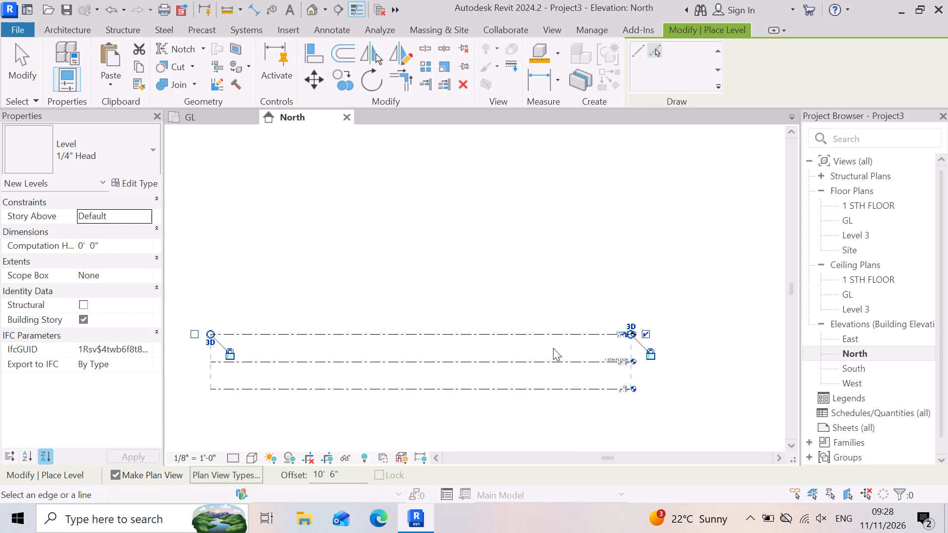
click(534, 329)
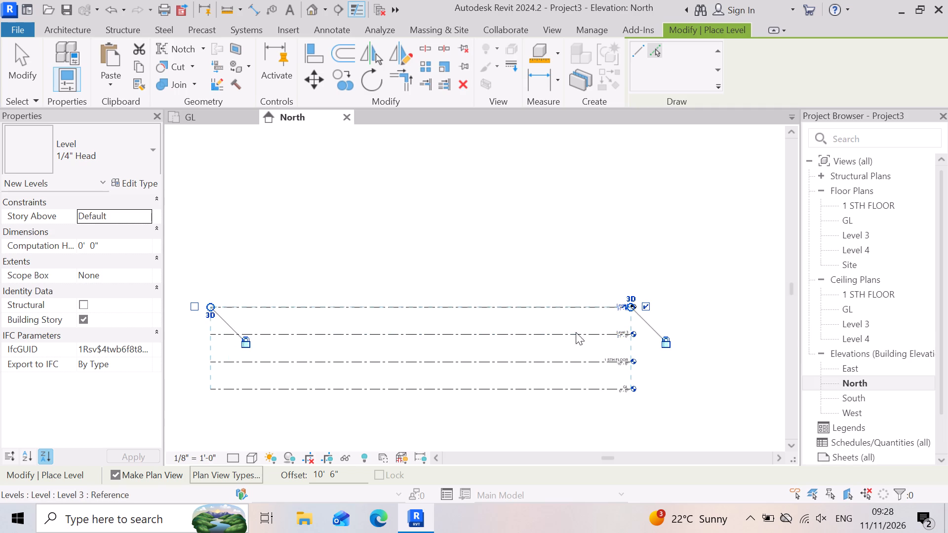
scroll(624, 329, up, 6)
scroll(613, 333, down, 3)
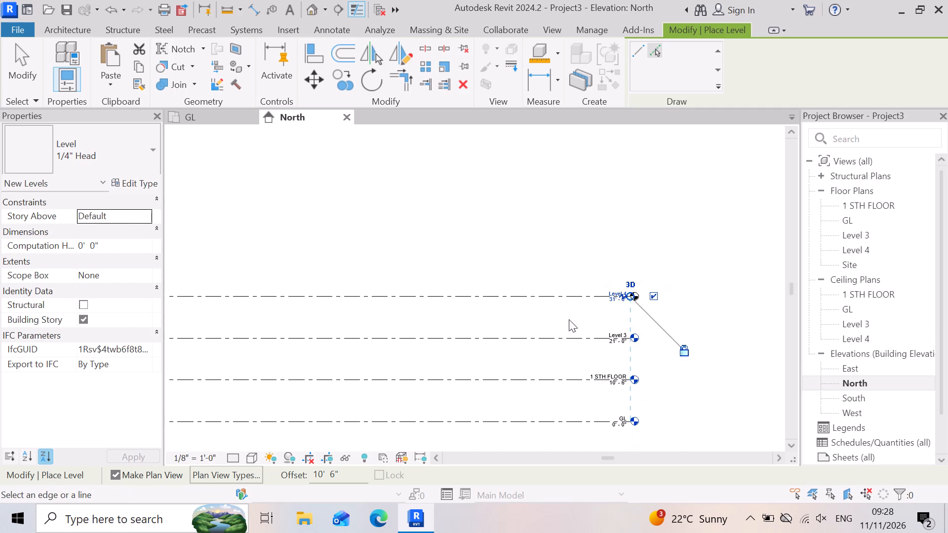
scroll(569, 319, down, 4)
scroll(474, 317, up, 3)
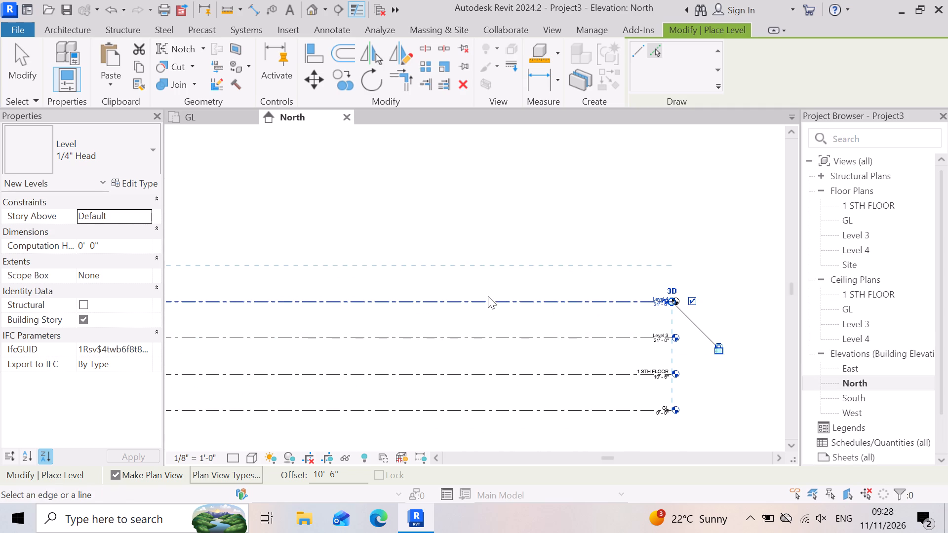
click(488, 296)
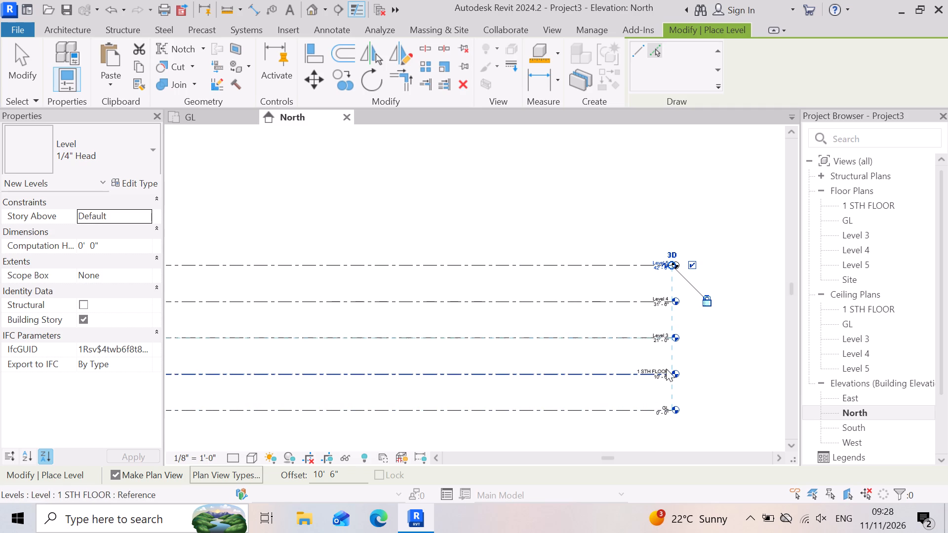
click(562, 264)
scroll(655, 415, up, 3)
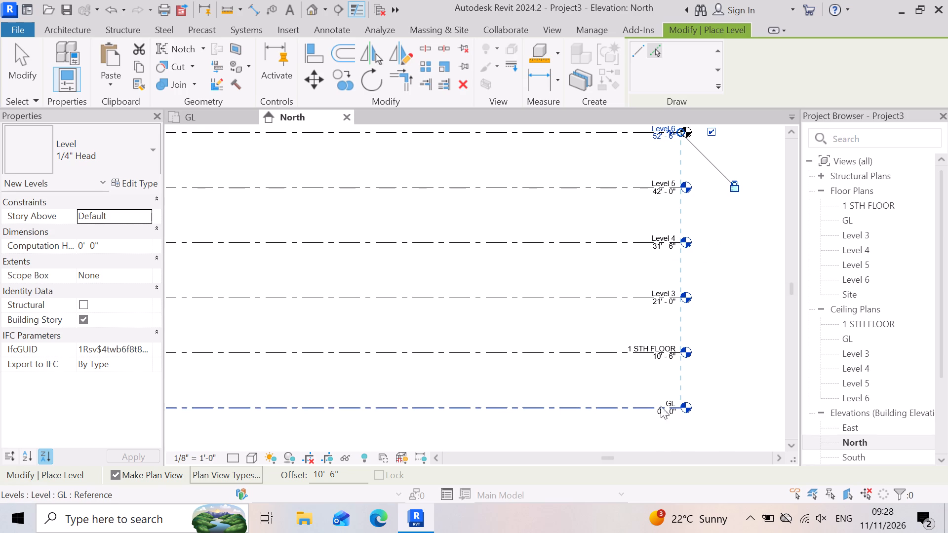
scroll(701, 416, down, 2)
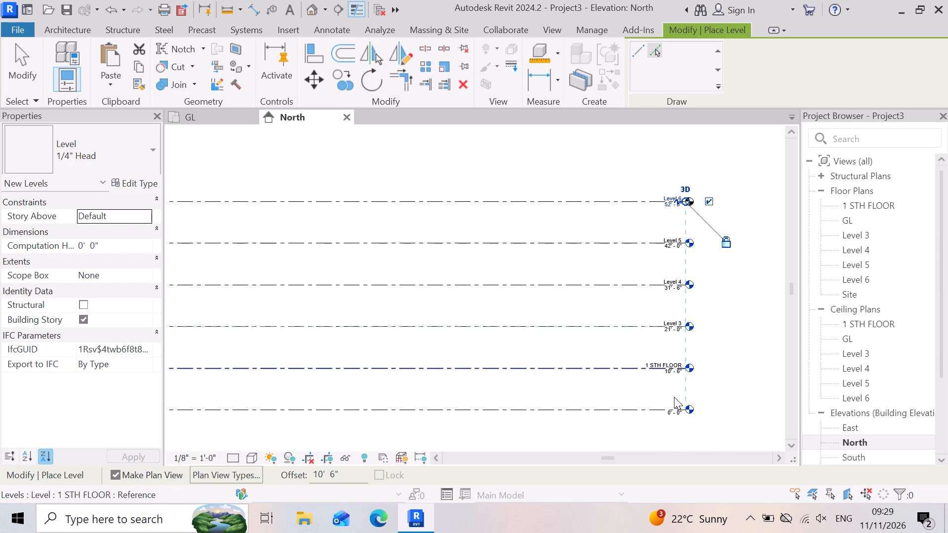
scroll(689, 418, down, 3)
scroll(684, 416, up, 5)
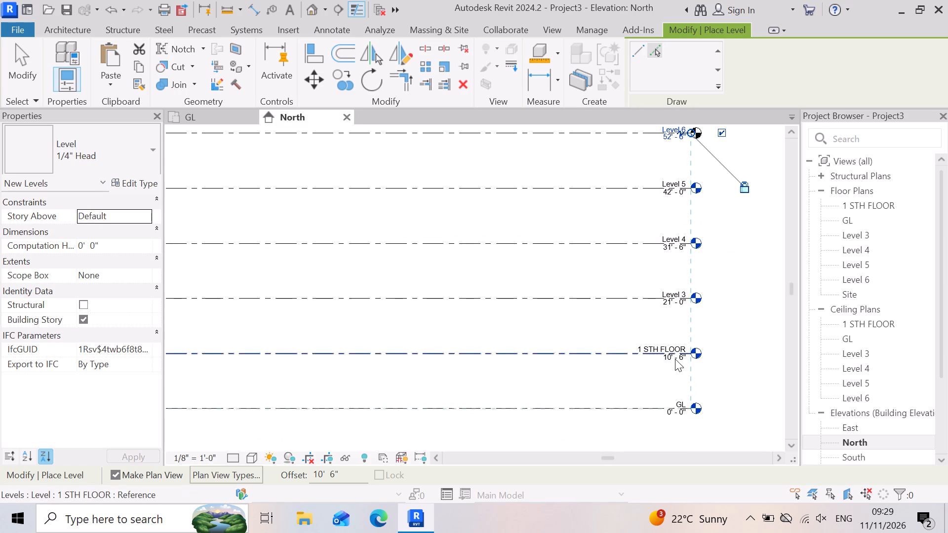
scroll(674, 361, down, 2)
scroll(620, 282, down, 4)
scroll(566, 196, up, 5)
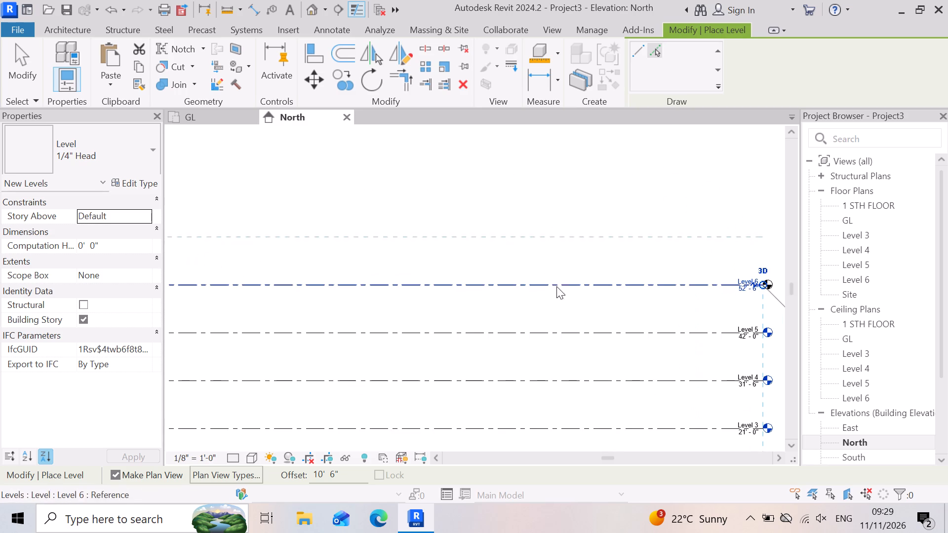
Add a level 10' 6" above Level 6, at 63' 0".
click(560, 283)
scroll(517, 306, down, 1)
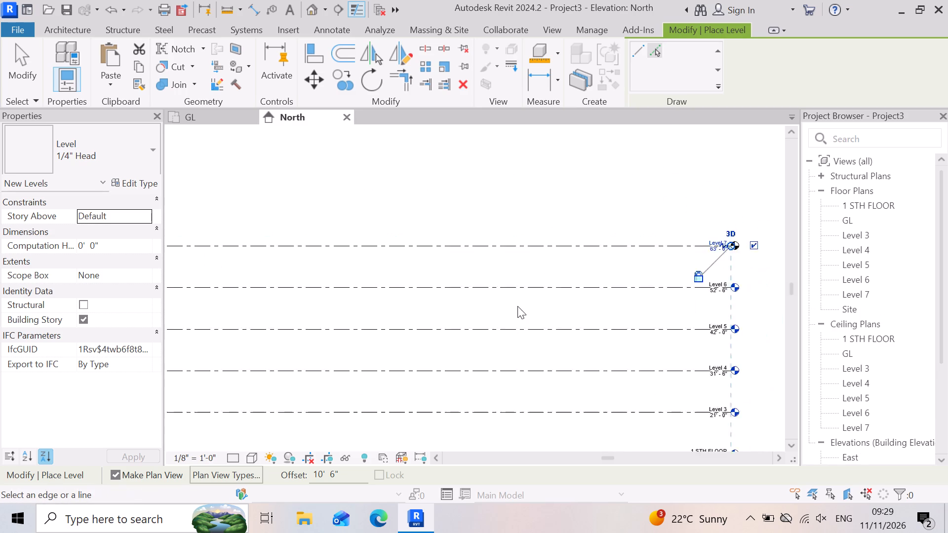
scroll(517, 306, down, 2)
scroll(596, 275, up, 4)
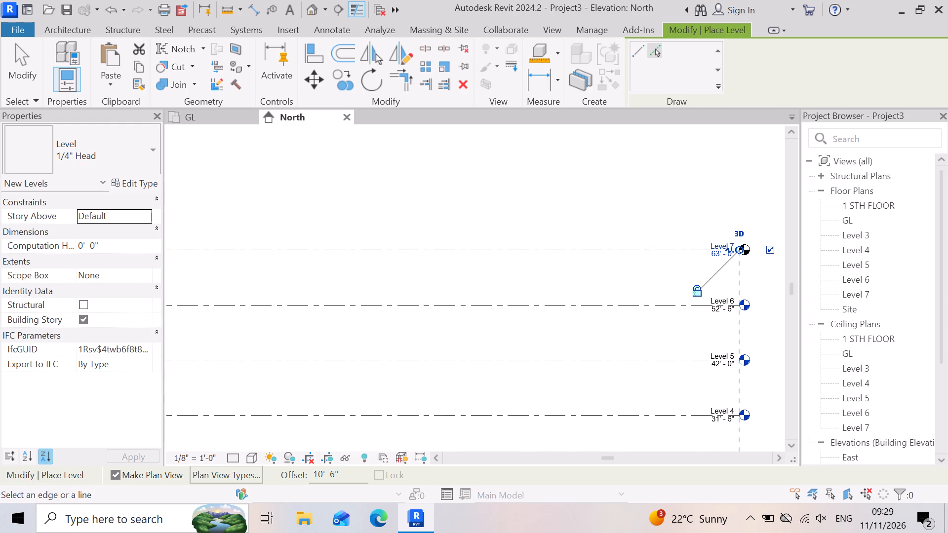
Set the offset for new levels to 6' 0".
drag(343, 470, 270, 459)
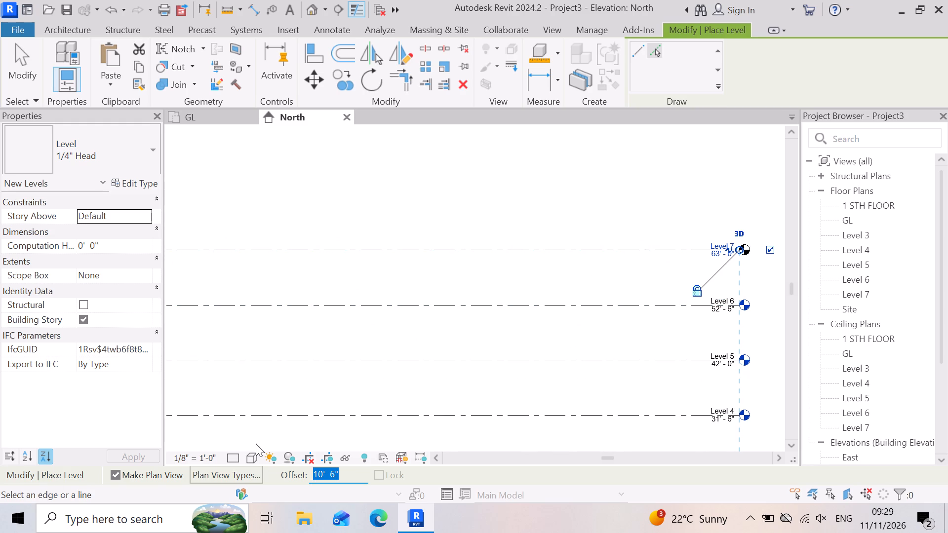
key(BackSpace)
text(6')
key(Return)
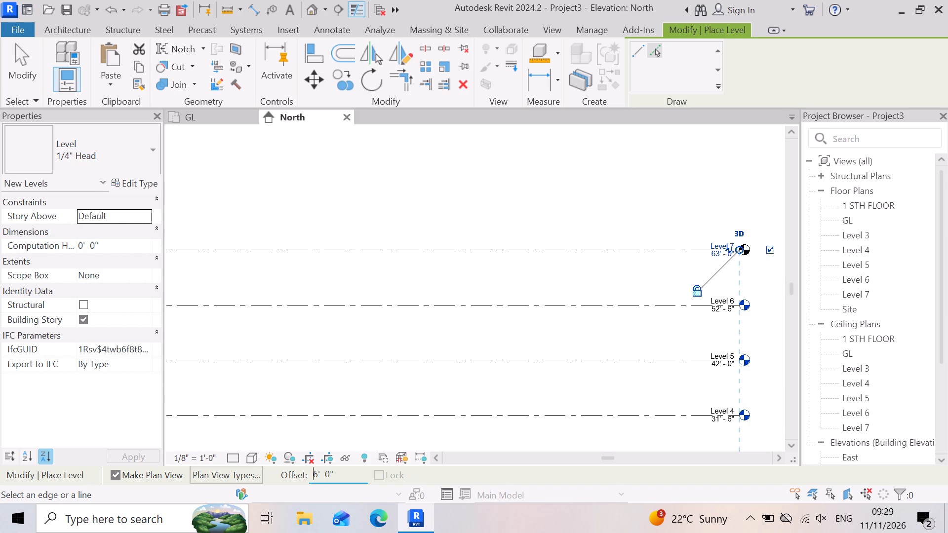
Add a level above Level 7 with a 10' 6" offset, reaching 73' 6".
drag(331, 477, 254, 459)
key(BackSpace)
text(10)
key(apostrophe)
scroll(254, 459, up, 1)
click(353, 474)
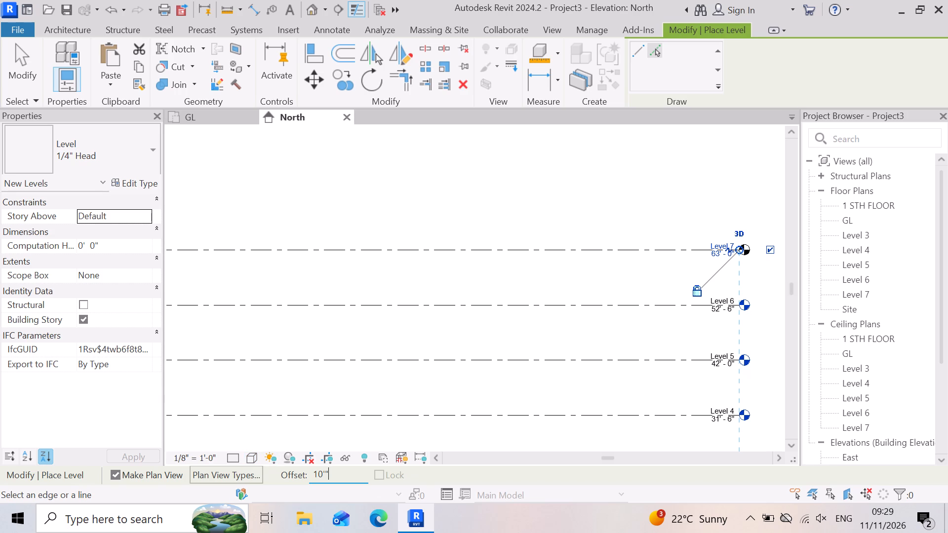
key(BackSpace)
key(backslash)
key(BackSpace)
key(BackSpace)
key(apostrophe)
key(6)
key(shift+quotedbl)
key(Return)
click(486, 247)
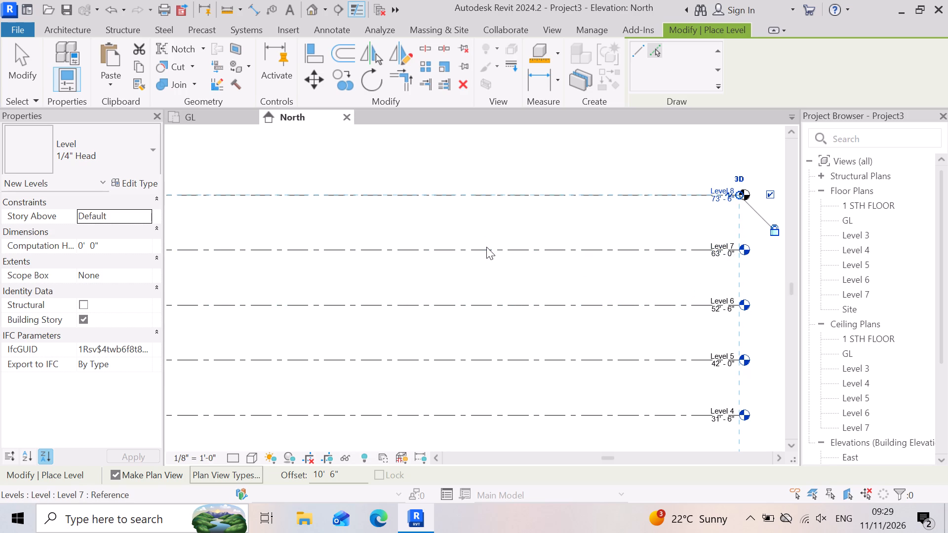
Add a final level above Level 8 with a 6' 0" offset and finish placing levels.
scroll(551, 282, down, 4)
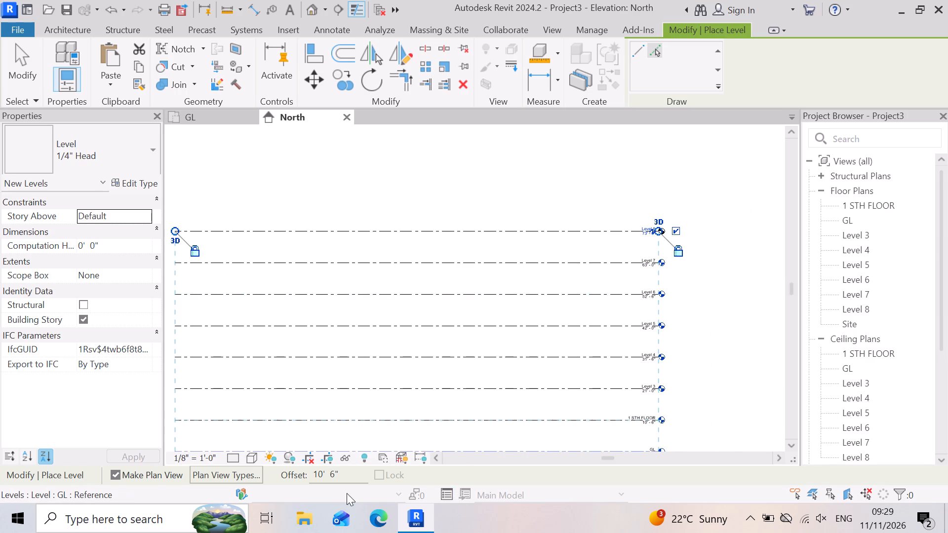
drag(345, 476, 282, 469)
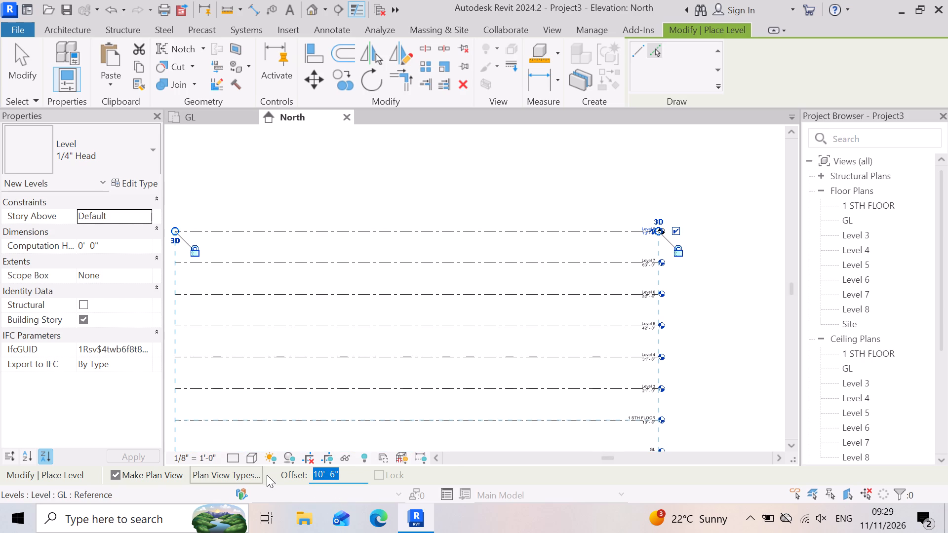
key(BackSpace)
key(1)
key(0)
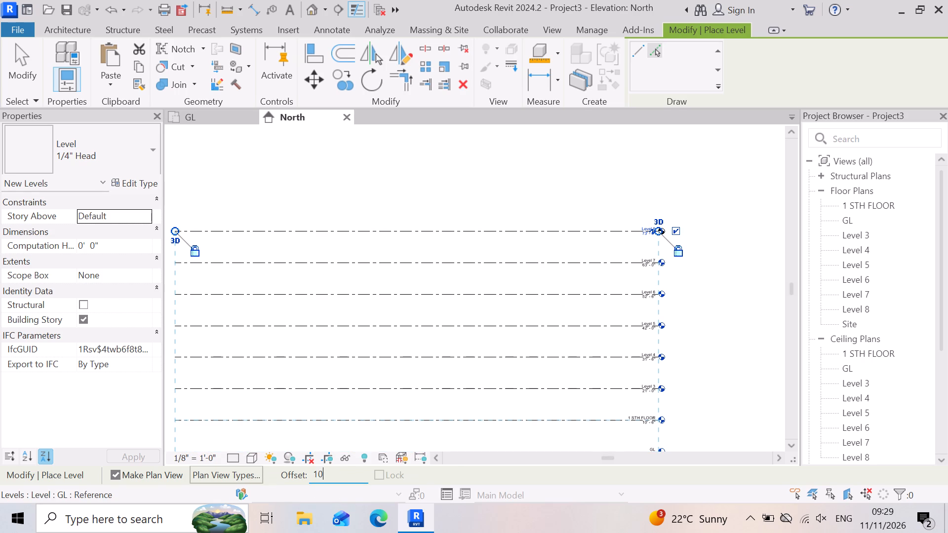
key(apostrophe)
key(BackSpace)
key(BackSpace)
key(BackSpace)
key(6)
key(apostrophe)
key(Return)
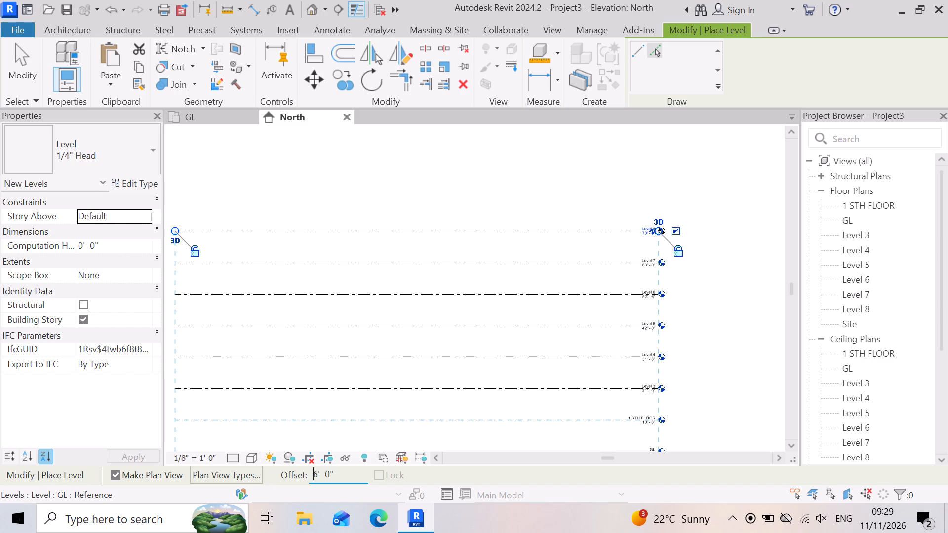
scroll(539, 227, up, 1)
click(540, 227)
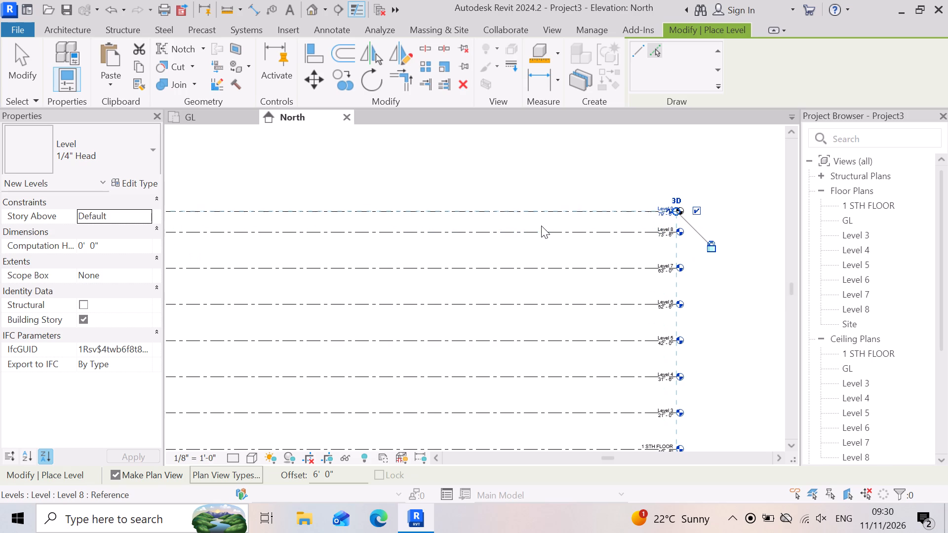
scroll(542, 240, down, 3)
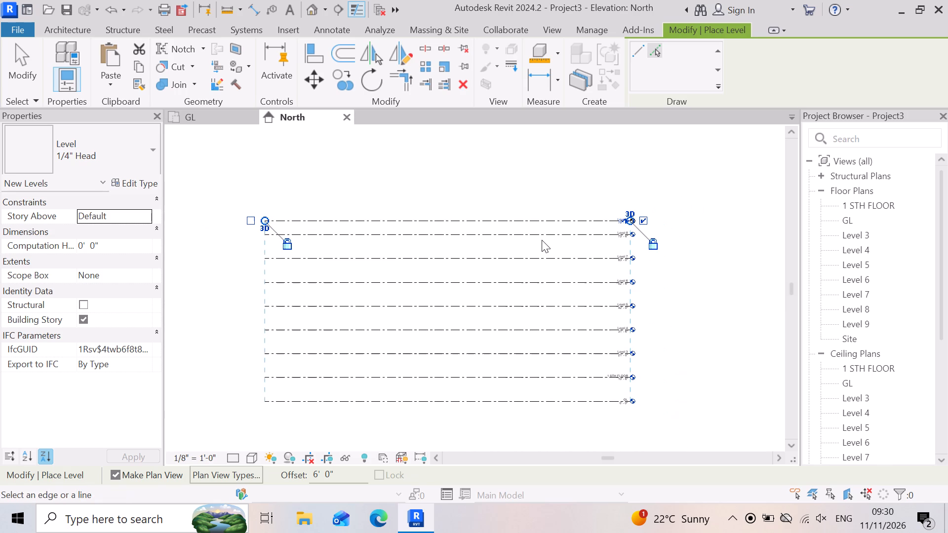
key(Escape)
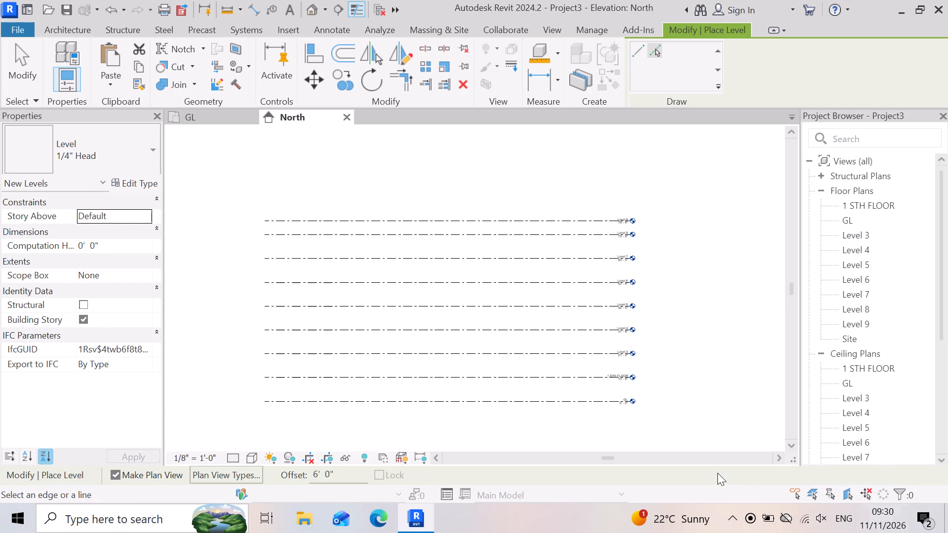
scroll(732, 464, up, 2)
scroll(636, 391, up, 11)
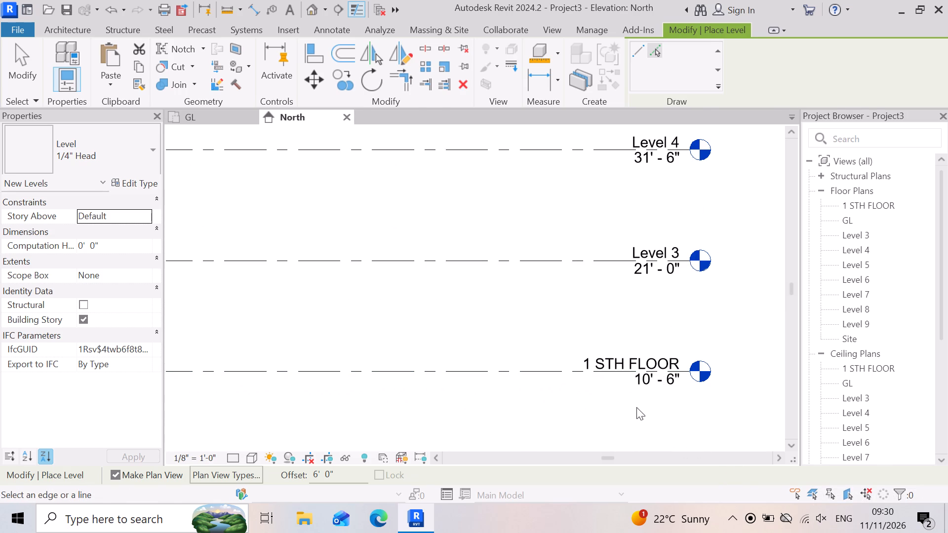
key(Escape)
key(Escape)
Rename Level 3, at 21' 0", as 2 ND FLOOR.
scroll(630, 385, down, 4)
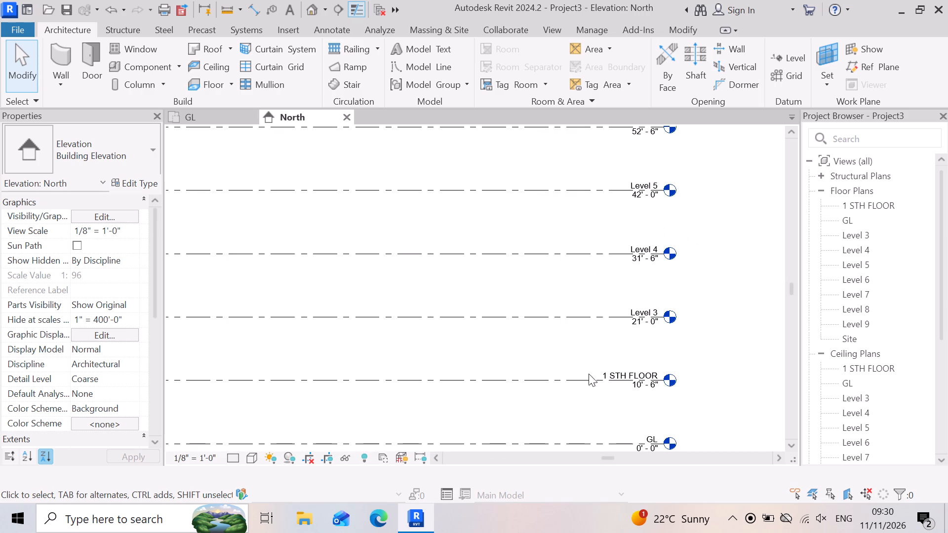
scroll(652, 348, down, 4)
scroll(678, 329, up, 9)
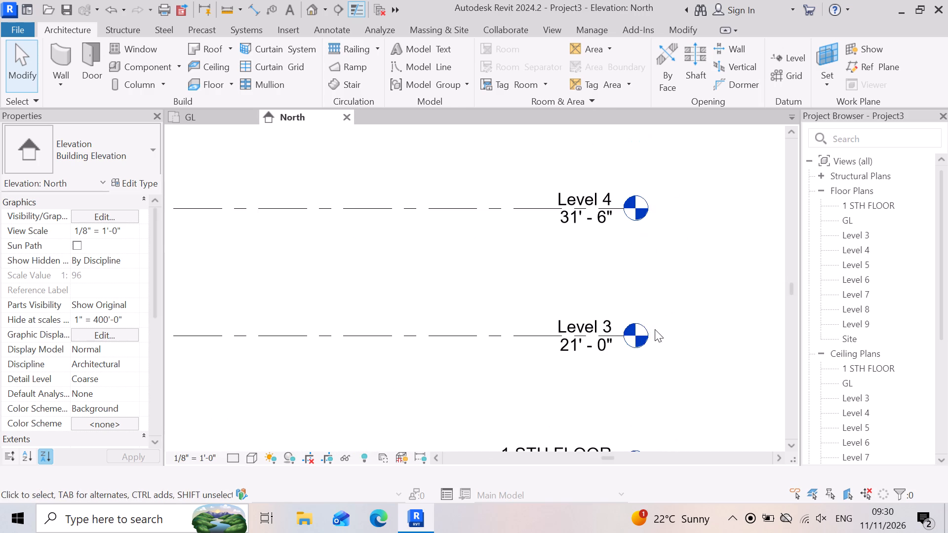
scroll(605, 346, up, 7)
click(631, 298)
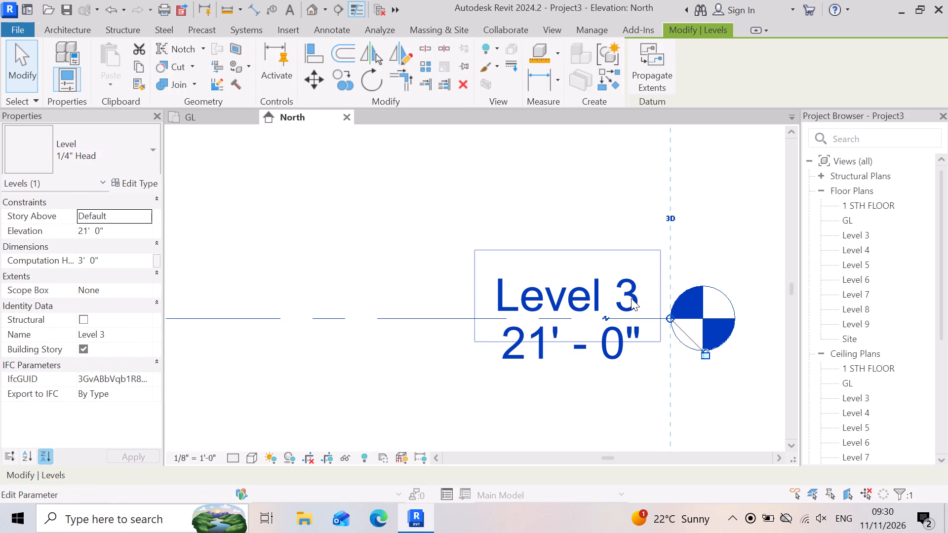
click(630, 299)
click(623, 315)
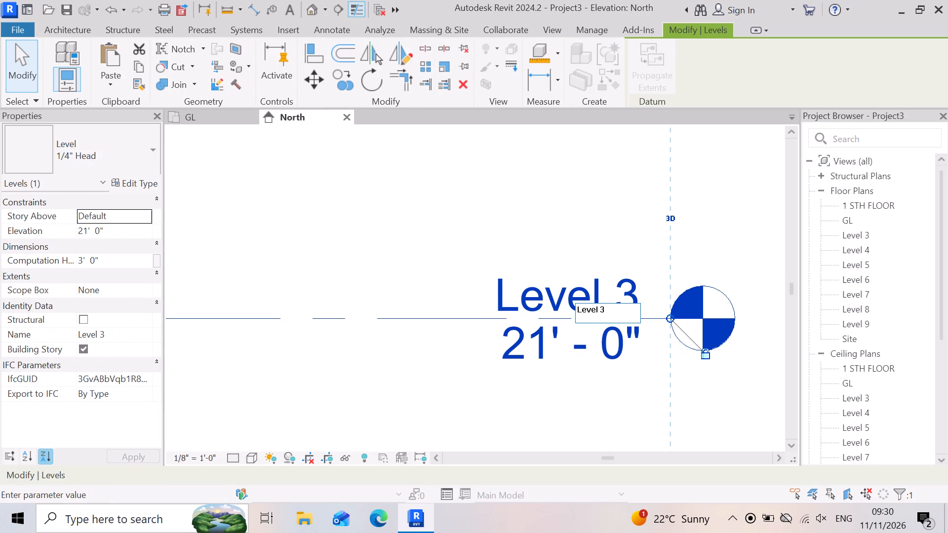
key(BackSpace)
key(BackSpace)
key(BackSpace)
key(BackSpace)
key(BackSpace)
key(BackSpace)
key(BackSpace)
key(BackSpace)
key(BackSpace)
key(BackSpace)
key(BackSpace)
key(BackSpace)
key(BackSpace)
key(BackSpace)
key(2)
key(space)
text(ND FLOOR)
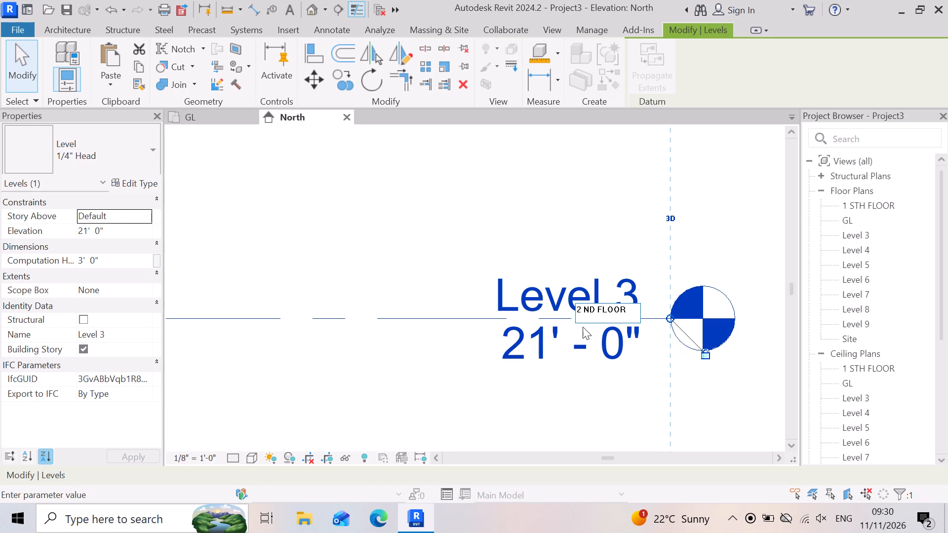
click(423, 375)
Rename Level 4, at 31' 6", as 3 RD FLOOR.
scroll(593, 381, down, 10)
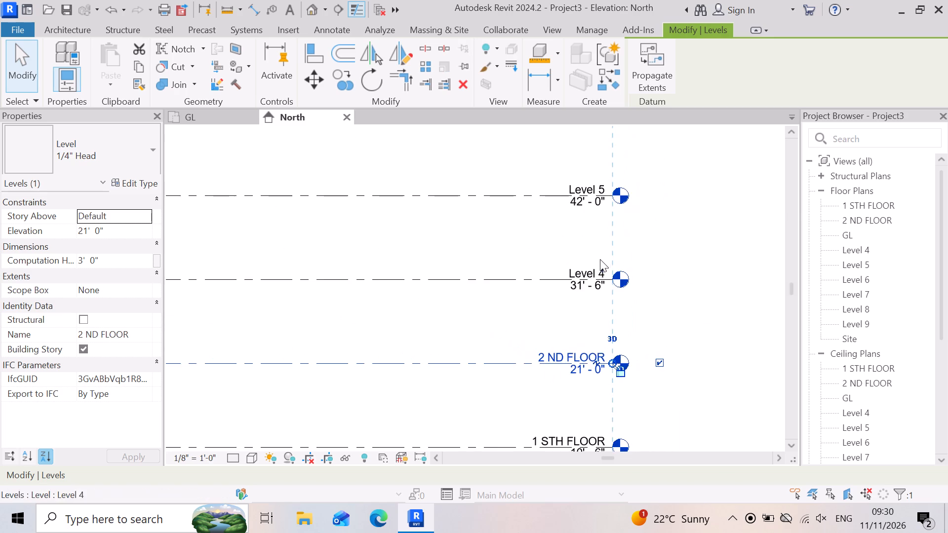
scroll(599, 259, up, 10)
click(645, 313)
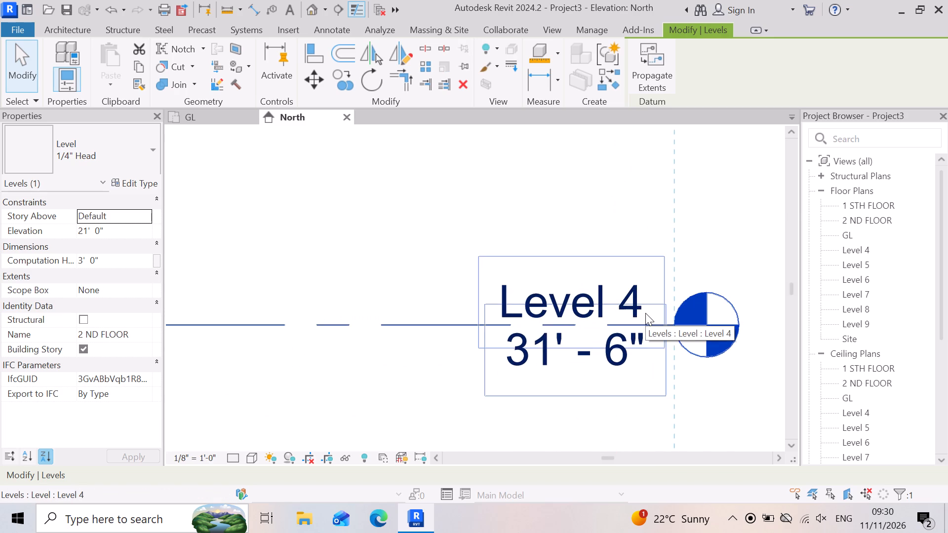
drag(642, 313, 636, 312)
key(BackSpace)
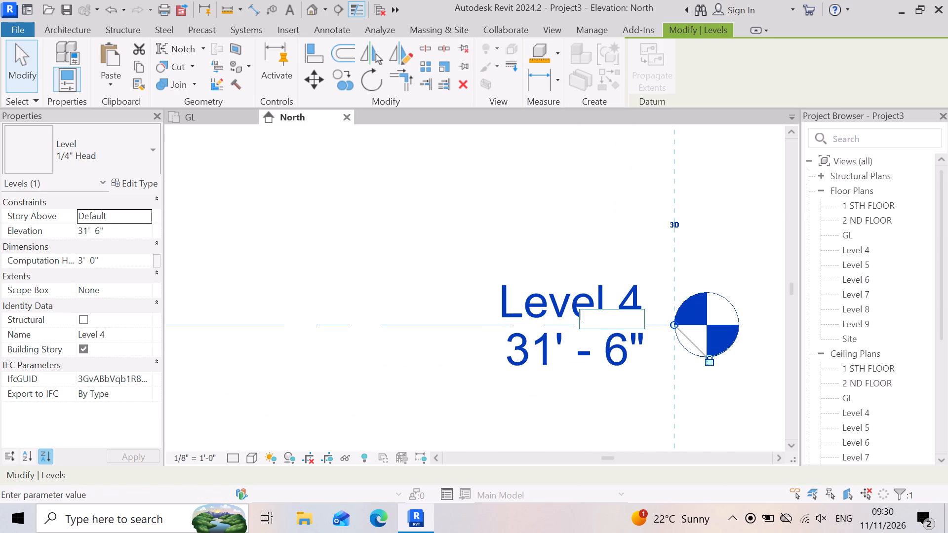
key(3)
key(space)
text(R)
text(D FLOOR)
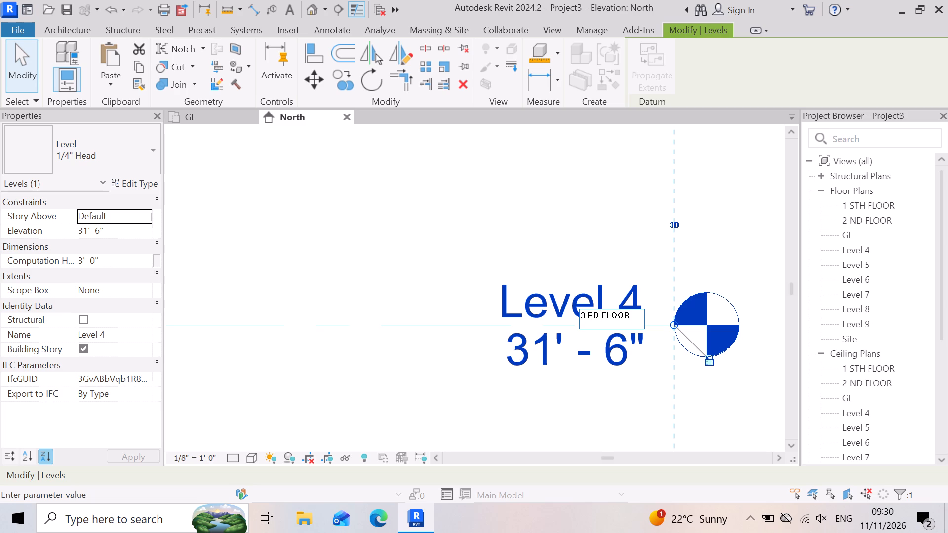
click(438, 223)
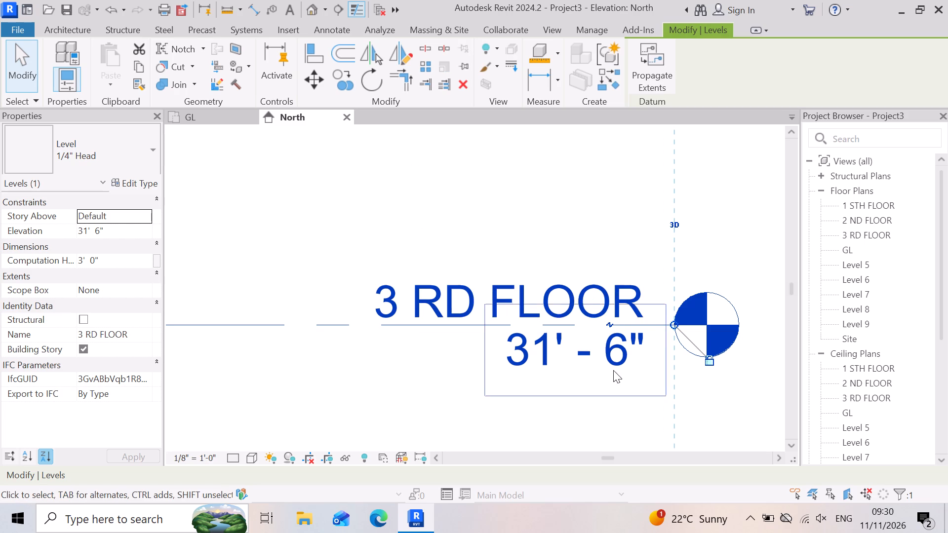
Rename Level 5, at 42' 0", as 4 TH FLOOR.
scroll(613, 370, down, 9)
scroll(535, 201, up, 2)
scroll(688, 291, up, 7)
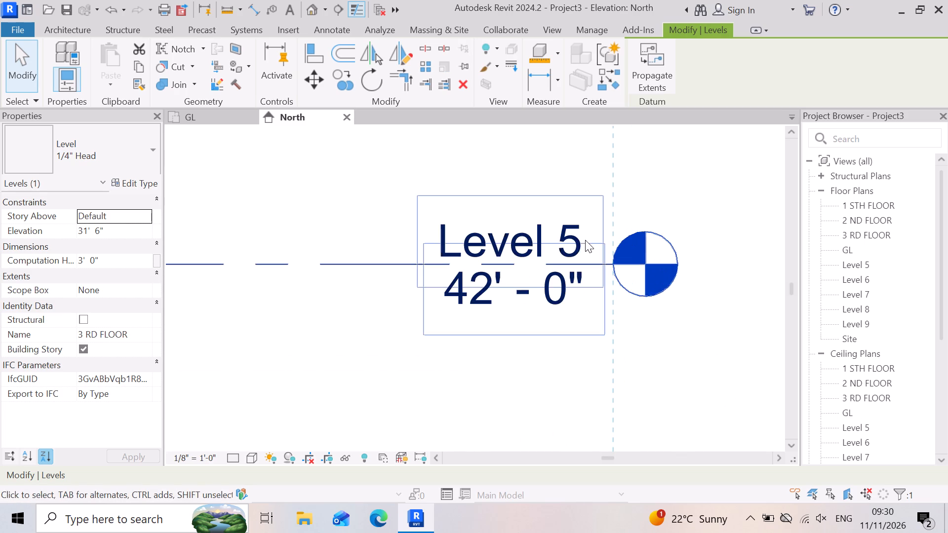
click(576, 237)
click(572, 248)
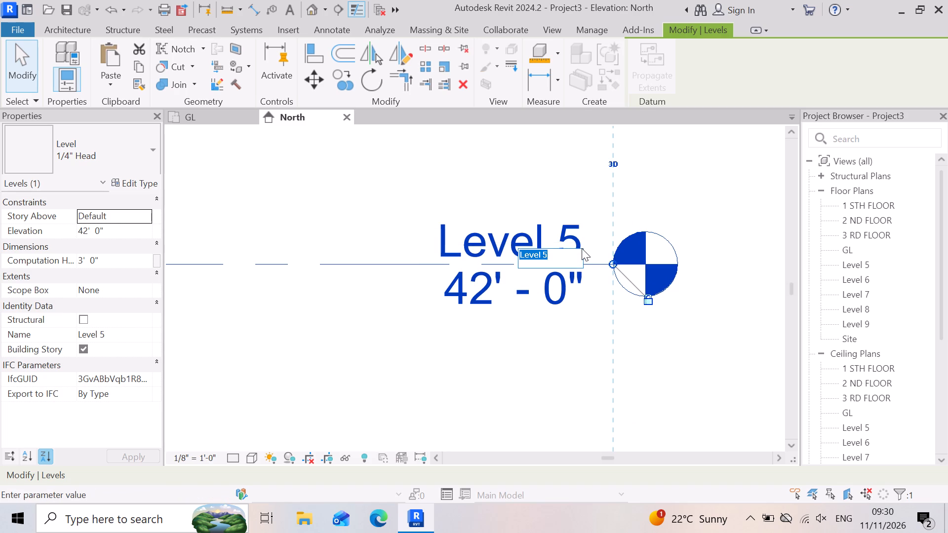
key(BackSpace)
key(2)
key(BackSpace)
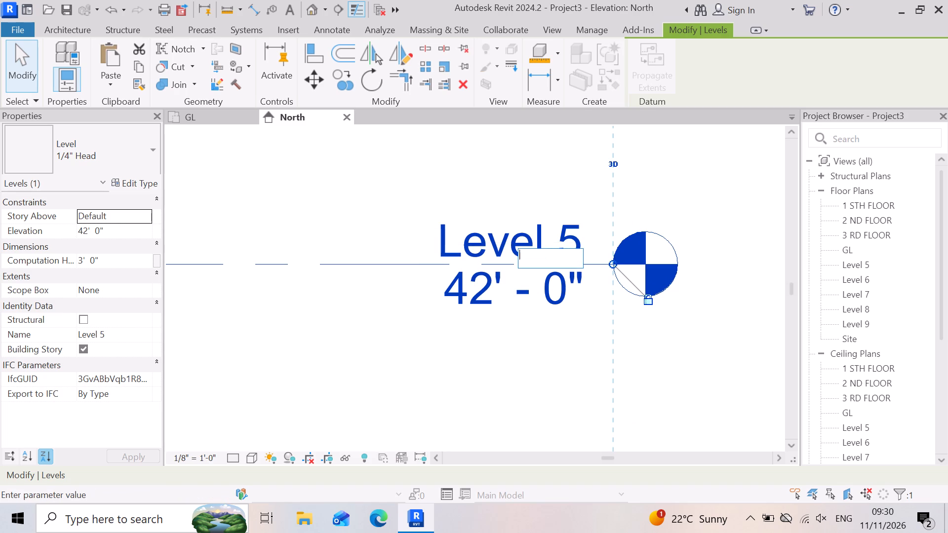
key(4)
key(space)
text(R)
text(TH)
key(BackSpace)
key(BackSpace)
key(BackSpace)
text(TH)
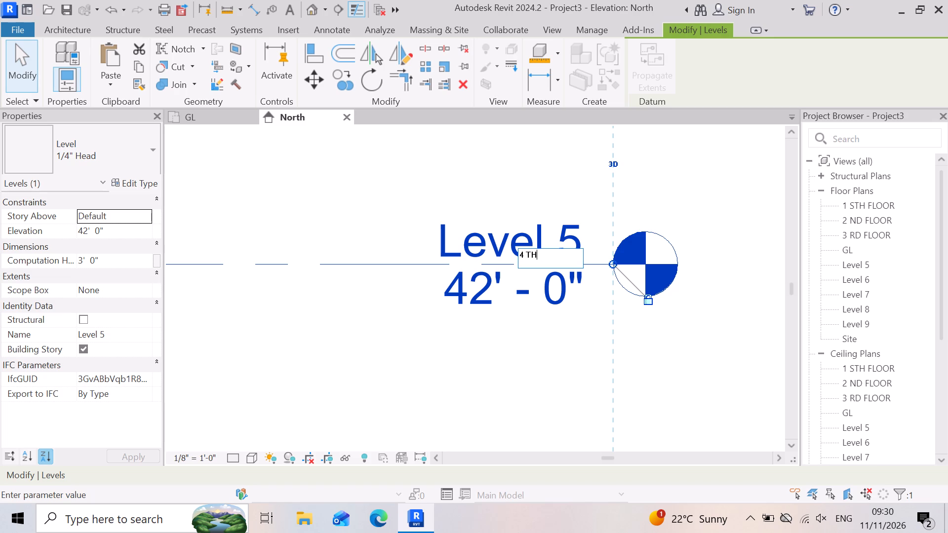
key(space)
text(FLOOR)
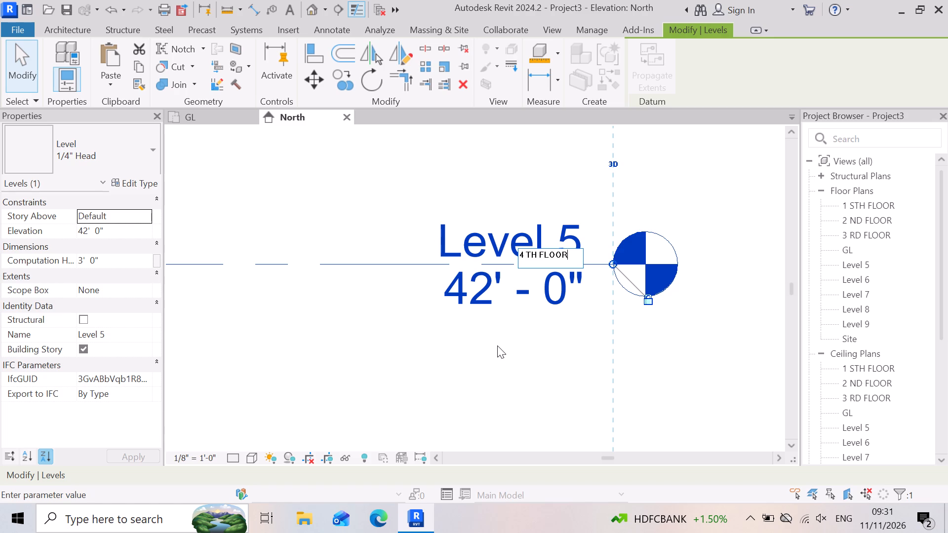
click(498, 345)
Rename Level 6, at 52' 6", as 5TH FLOOR.
scroll(646, 384, down, 9)
scroll(700, 246, up, 2)
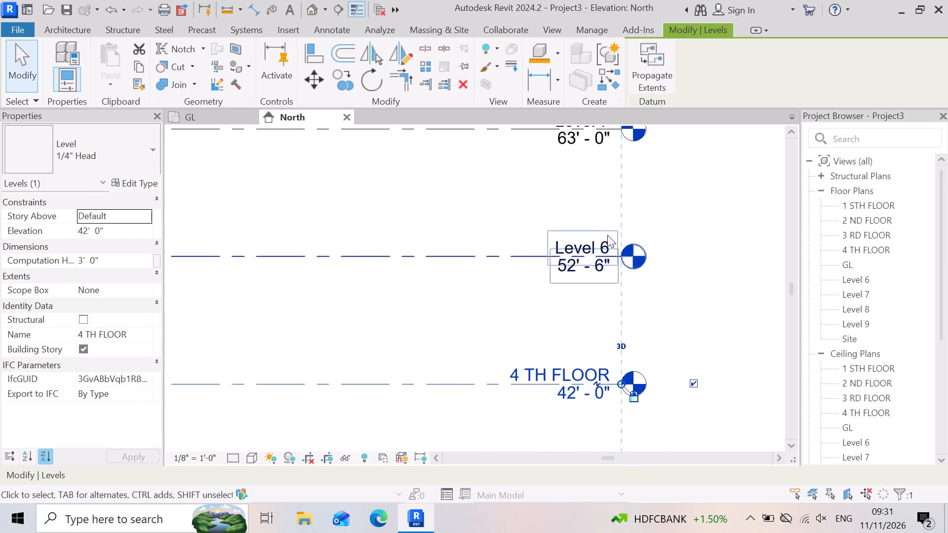
scroll(607, 235, up, 6)
click(602, 257)
click(604, 266)
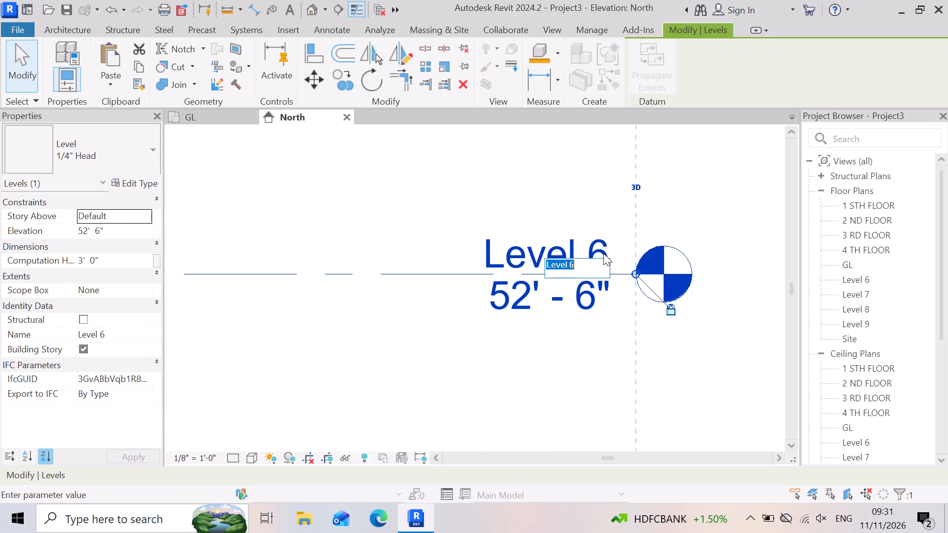
key(BackSpace)
key(5)
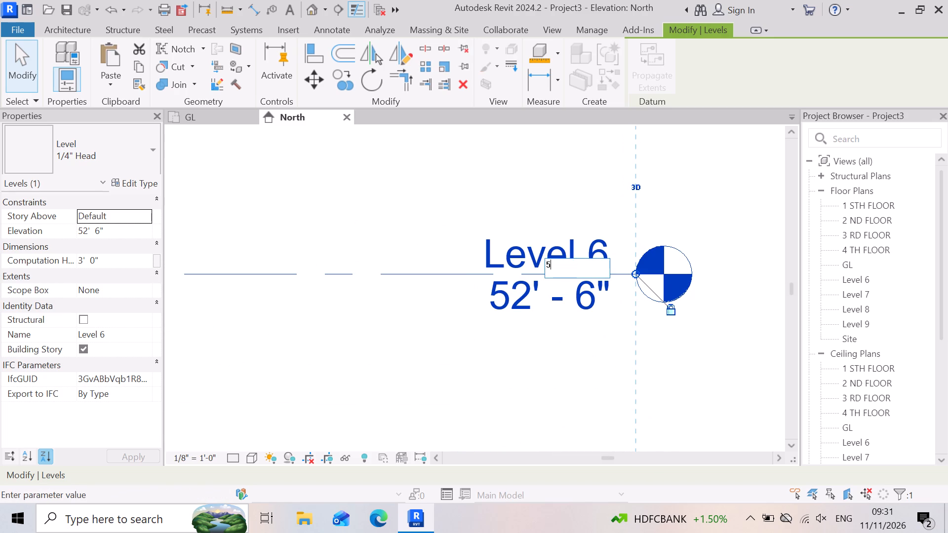
text(TH)
key(space)
text(FLOO)
key(r)
click(545, 359)
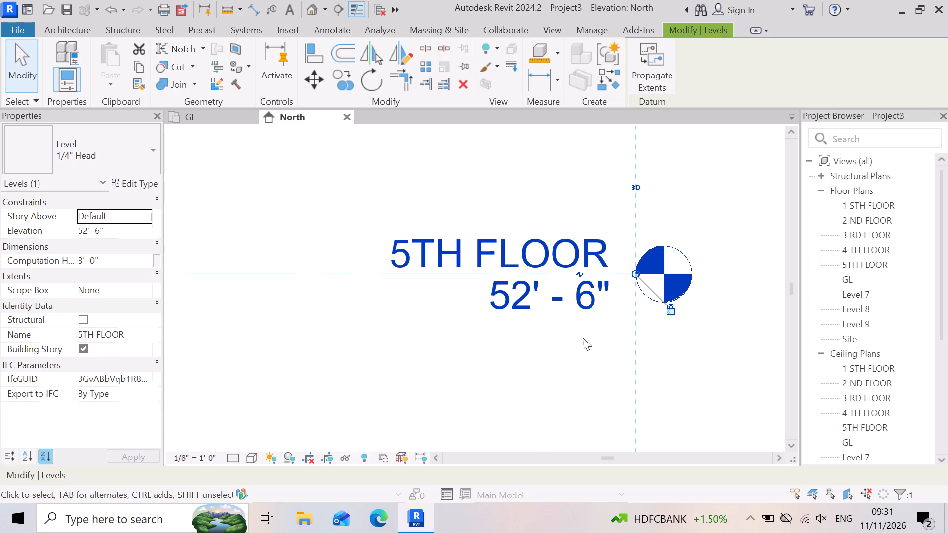
Rename Level 7, at 63' 0", as 6TH FLOOR.
scroll(583, 338, down, 10)
scroll(581, 249, up, 6)
scroll(534, 369, down, 8)
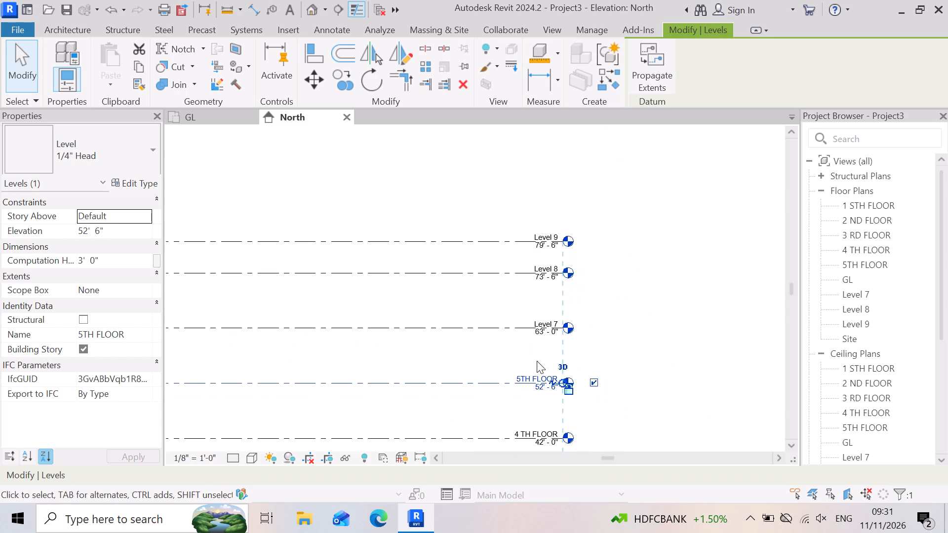
scroll(537, 361, down, 1)
scroll(494, 286, down, 7)
scroll(426, 351, up, 3)
scroll(564, 268, up, 2)
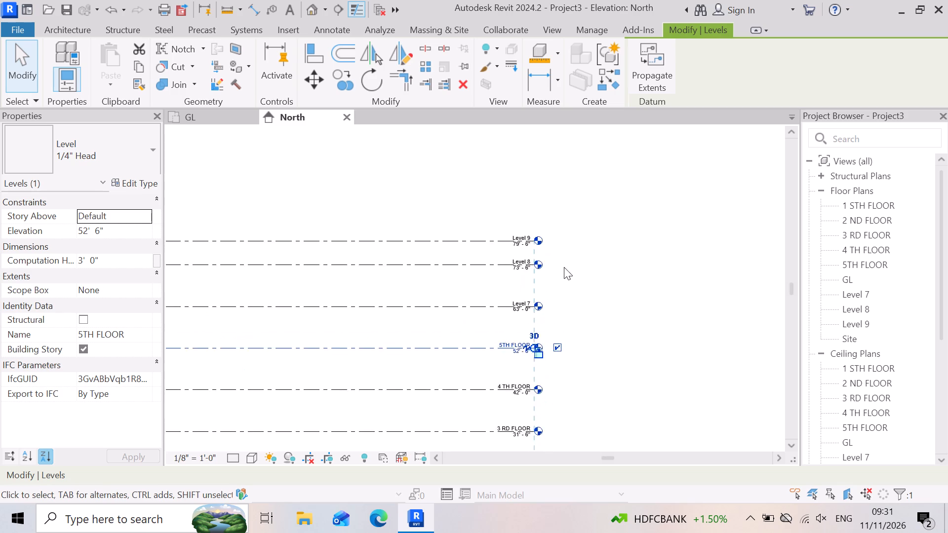
scroll(564, 267, up, 4)
scroll(449, 351, up, 4)
scroll(551, 311, up, 5)
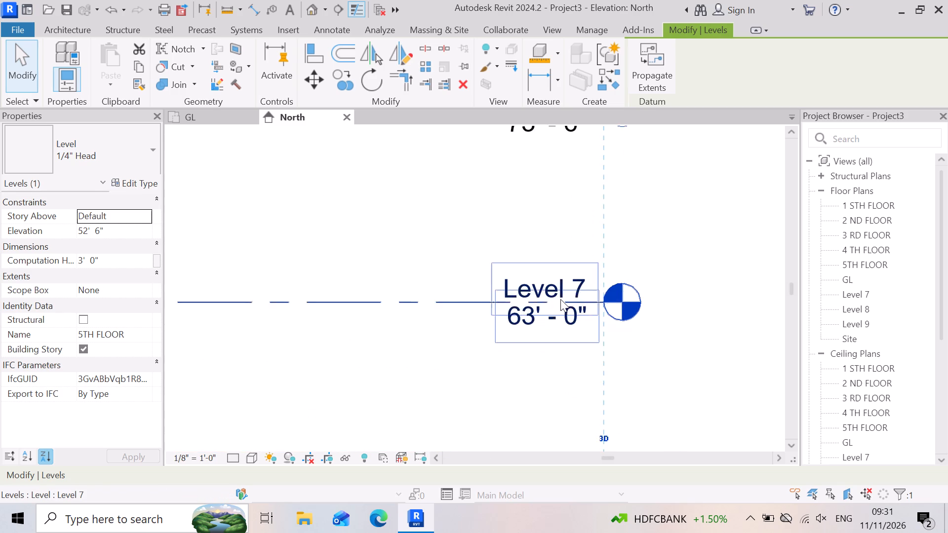
scroll(560, 299, up, 3)
click(605, 283)
click(596, 284)
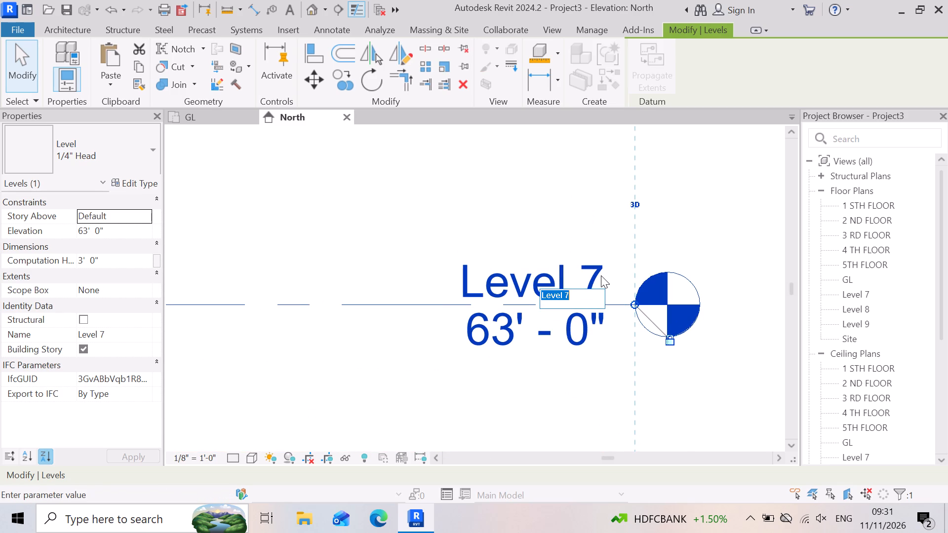
key(BackSpace)
key(6)
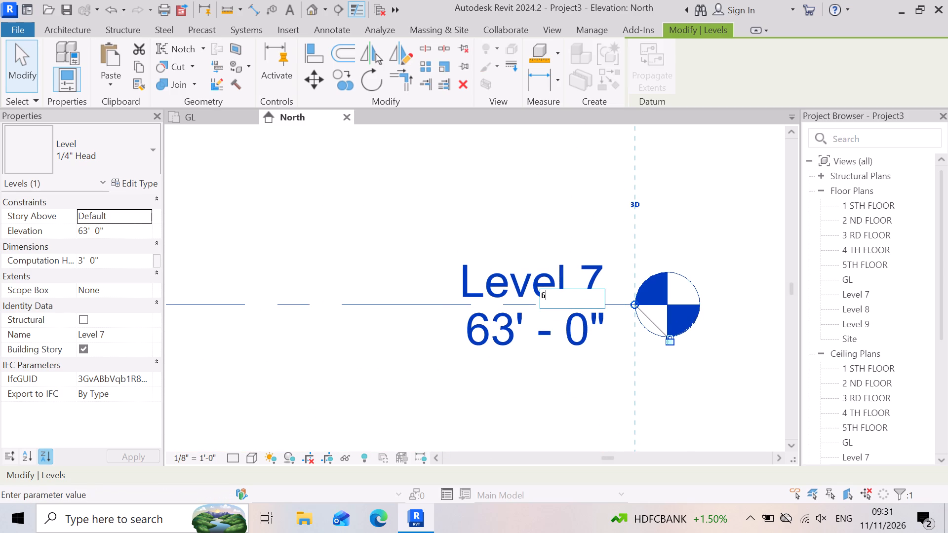
text(TH FLOOR)
click(550, 381)
Rename Level 8, at 73' 6", as 7 TH FLOOR.
scroll(609, 381, down, 8)
scroll(606, 248, up, 10)
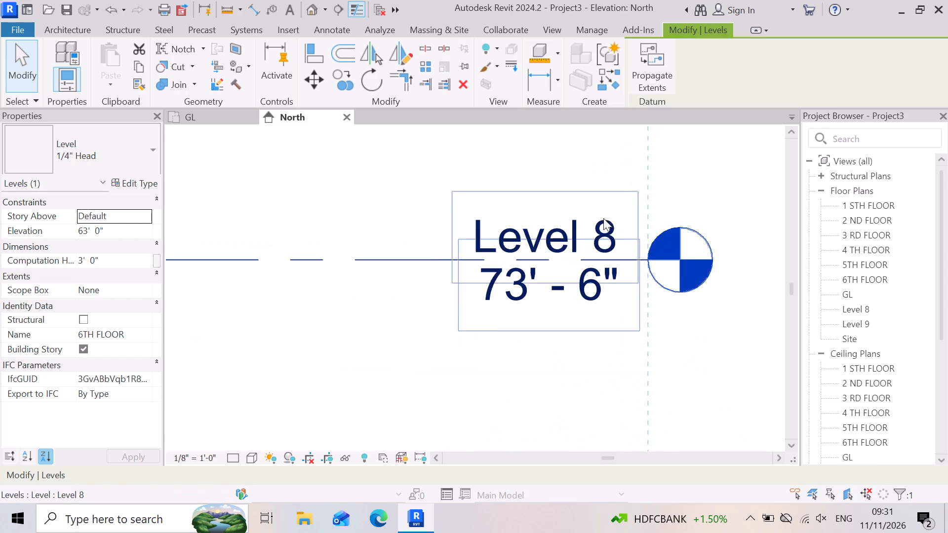
click(608, 258)
click(614, 260)
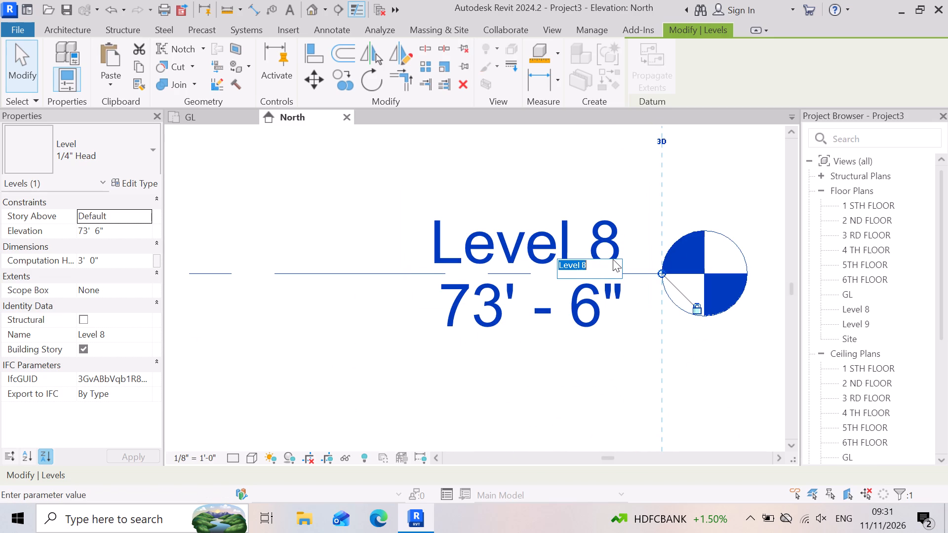
key(BackSpace)
key(7)
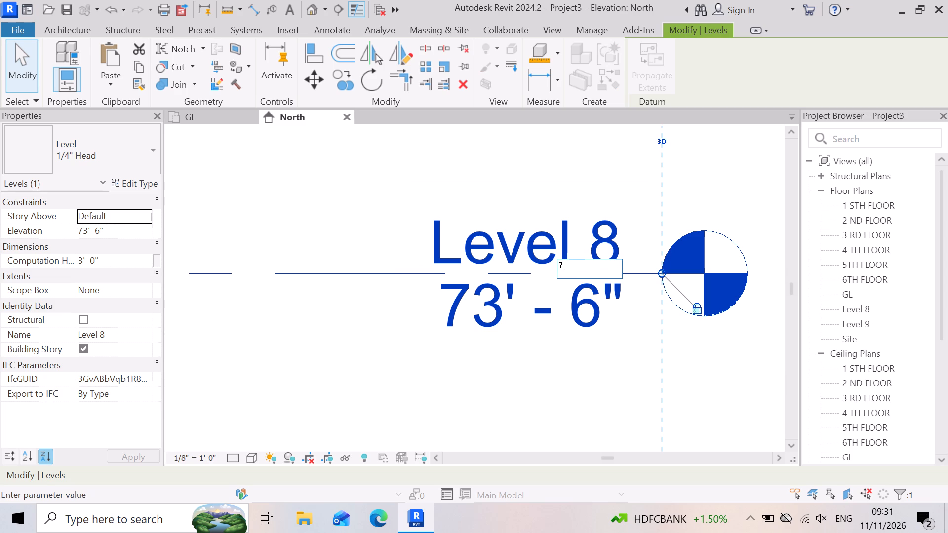
key(space)
key(t)
key(h)
key(space)
text(FLOOR)
click(490, 284)
Rename Level 9, at 79' 6", as PARPET WALL.
scroll(664, 339, down, 5)
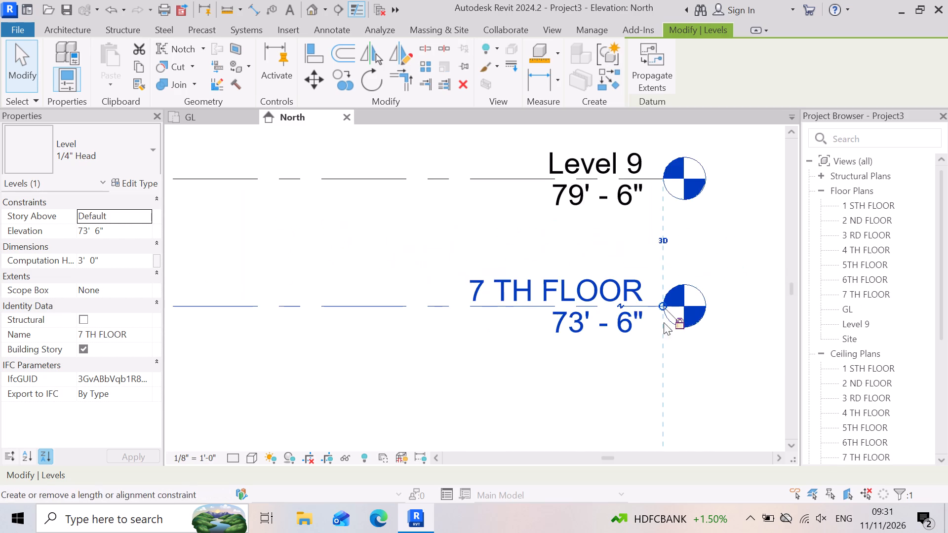
scroll(664, 322, down, 2)
scroll(637, 230, up, 5)
scroll(683, 335, down, 4)
scroll(537, 295, down, 4)
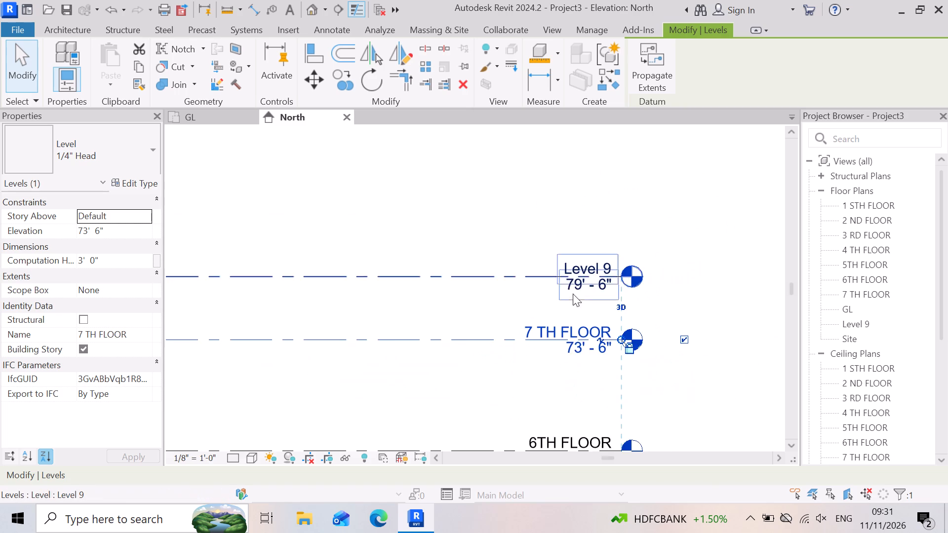
scroll(588, 324, down, 5)
scroll(622, 267, up, 11)
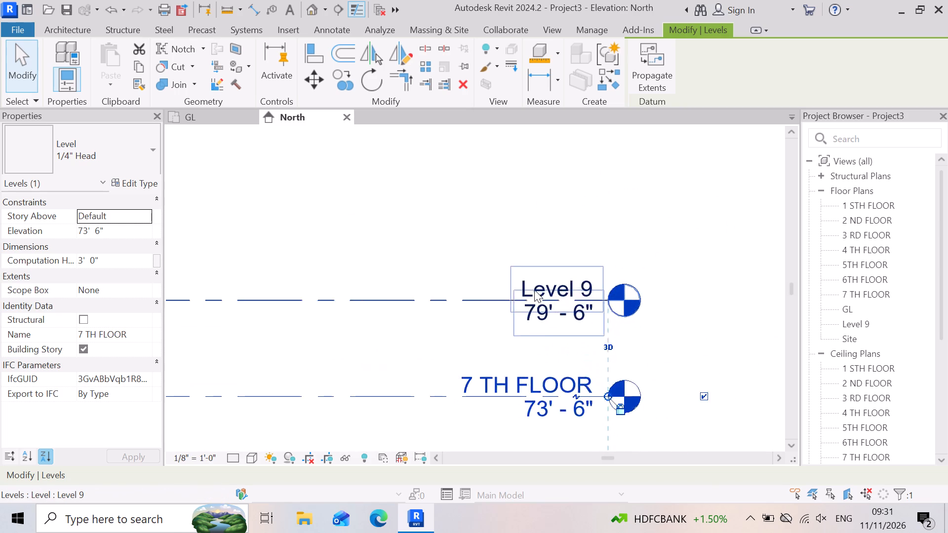
scroll(534, 290, up, 3)
click(645, 268)
click(658, 291)
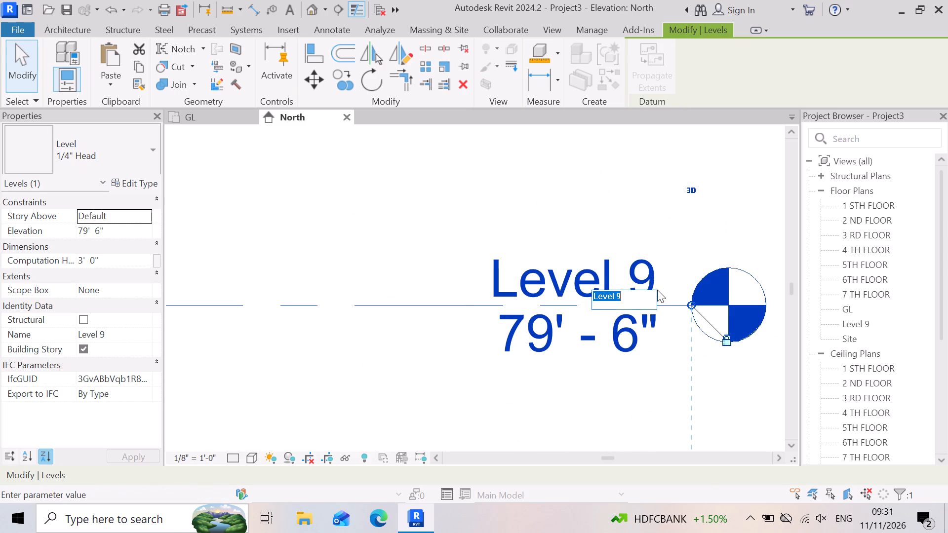
key(BackSpace)
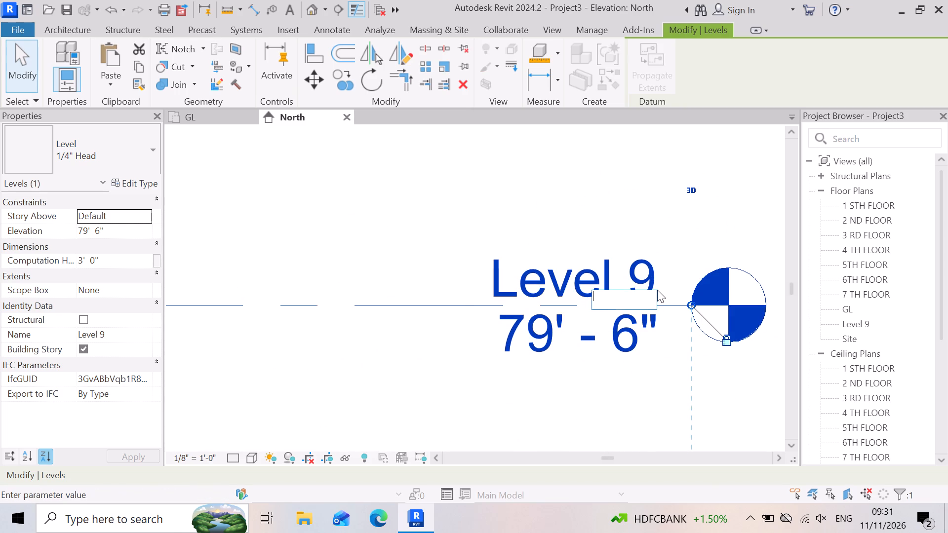
text(PE)
key(BackSpace)
text(AR)
text(PER)
key(BackSpace)
key(BackSpace)
key(BackSpace)
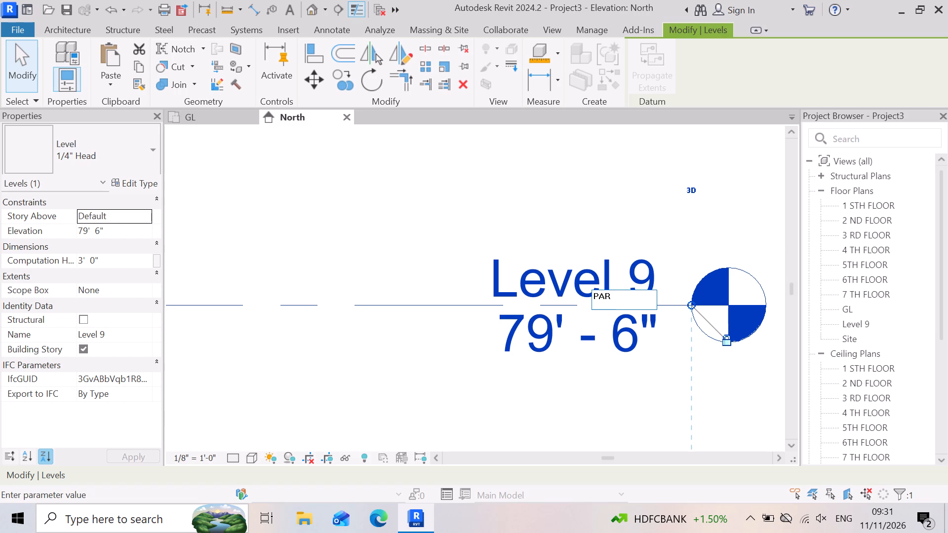
text(PET)
key(space)
text(WALL)
drag(393, 352, 395, 358)
Examine the full stack of level names and elevations in the North elevation, from PARPET WALL down to GL.
scroll(536, 256, down, 5)
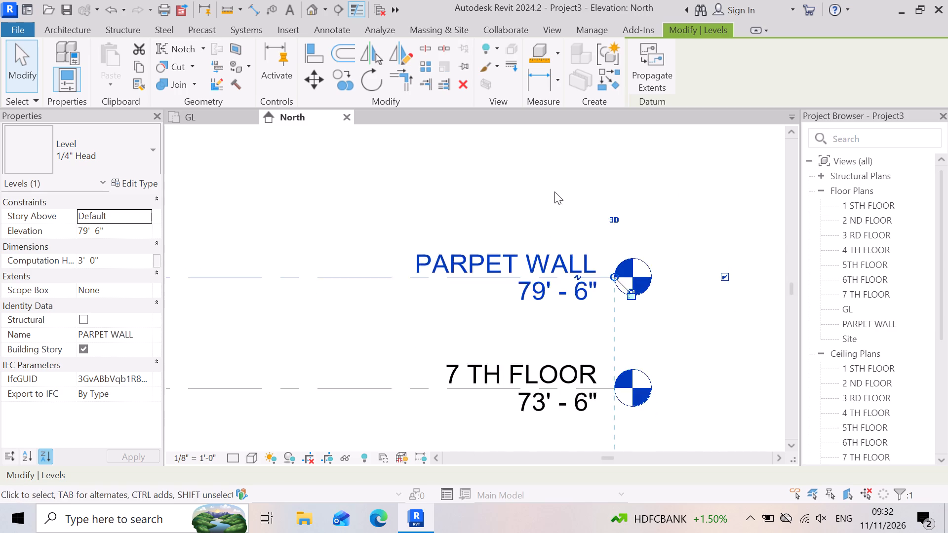
scroll(554, 191, down, 12)
scroll(434, 340, down, 6)
scroll(378, 369, up, 4)
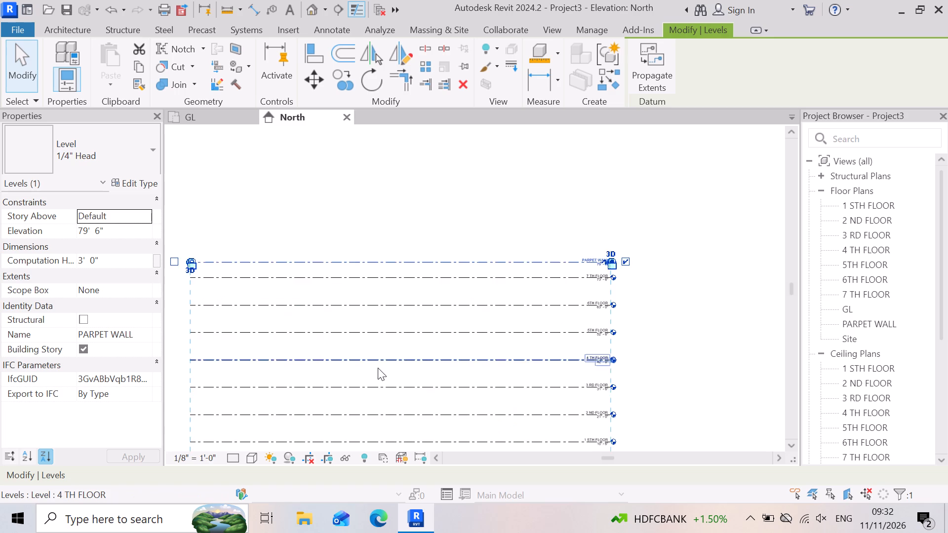
scroll(395, 343, up, 4)
scroll(459, 272, down, 4)
scroll(563, 442, up, 3)
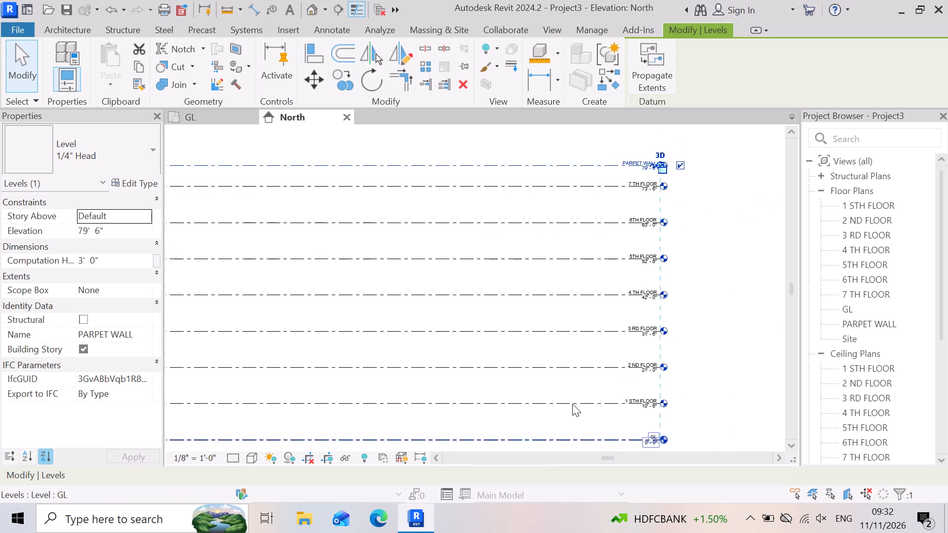
scroll(669, 376, down, 2)
scroll(583, 419, up, 3)
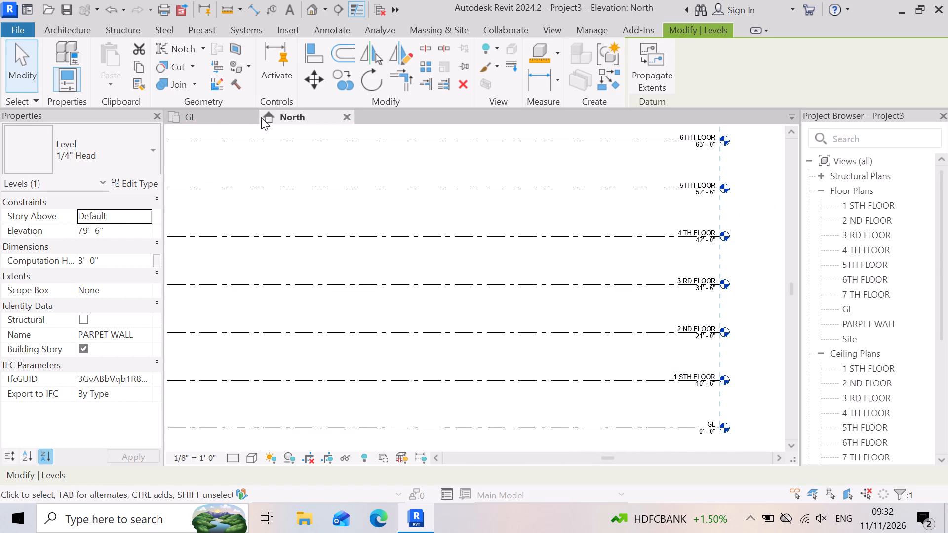
Switch to the GL floor plan view and bring the elevation markers into view.
click(213, 112)
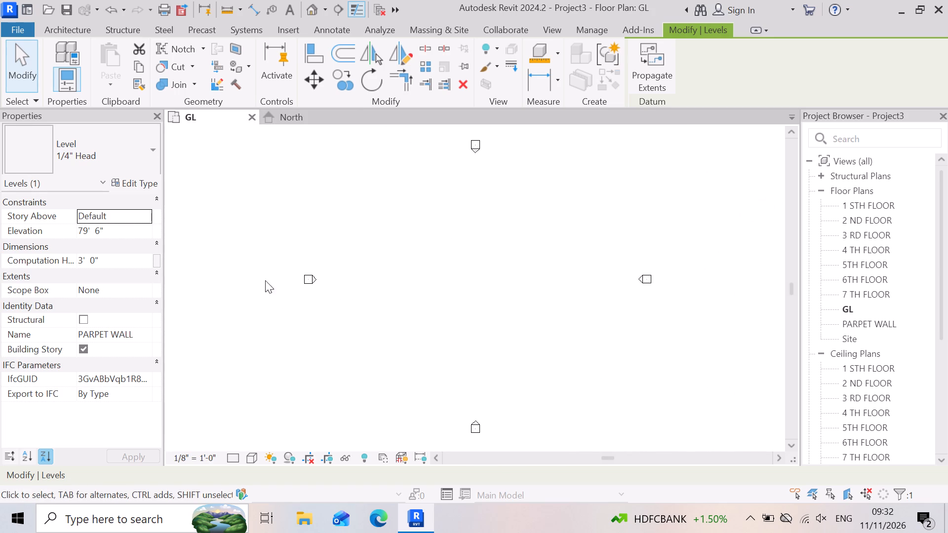
scroll(786, 297, down, 5)
scroll(554, 314, down, 2)
scroll(293, 230, up, 2)
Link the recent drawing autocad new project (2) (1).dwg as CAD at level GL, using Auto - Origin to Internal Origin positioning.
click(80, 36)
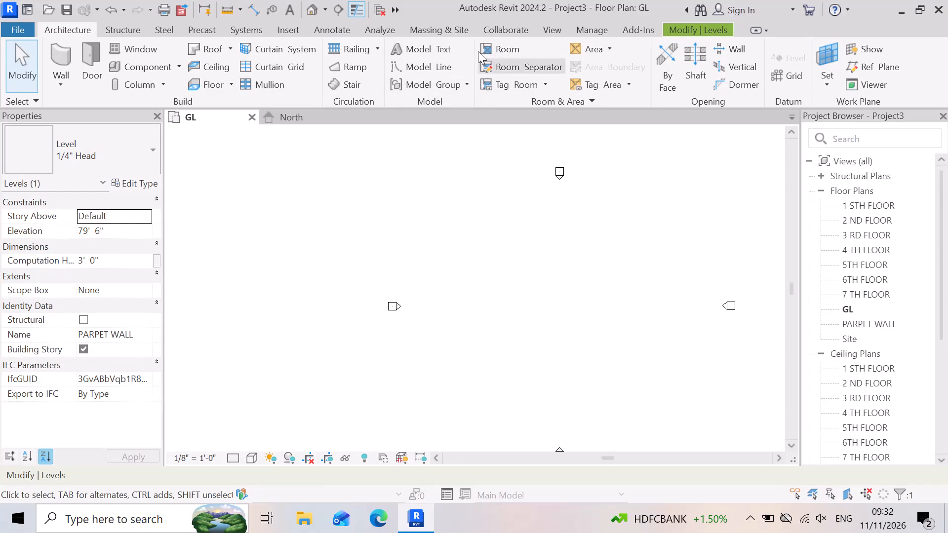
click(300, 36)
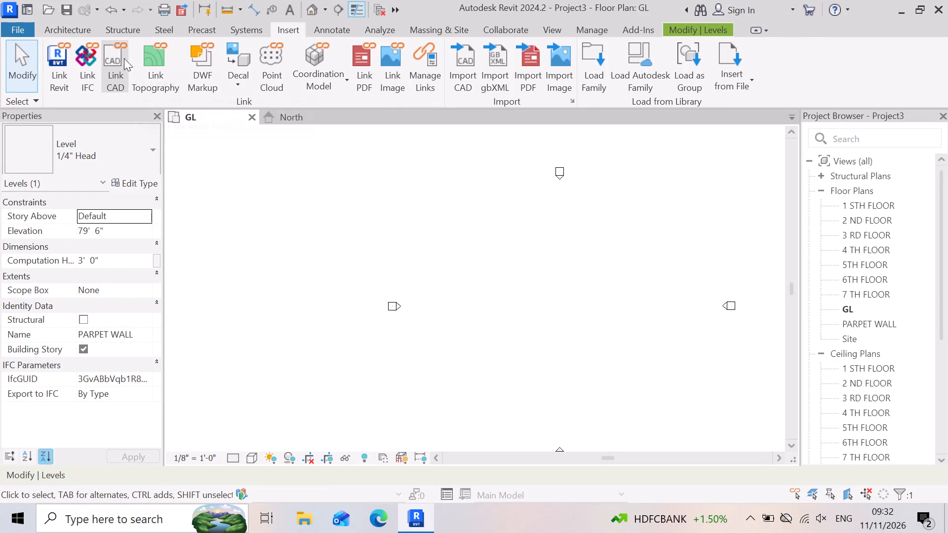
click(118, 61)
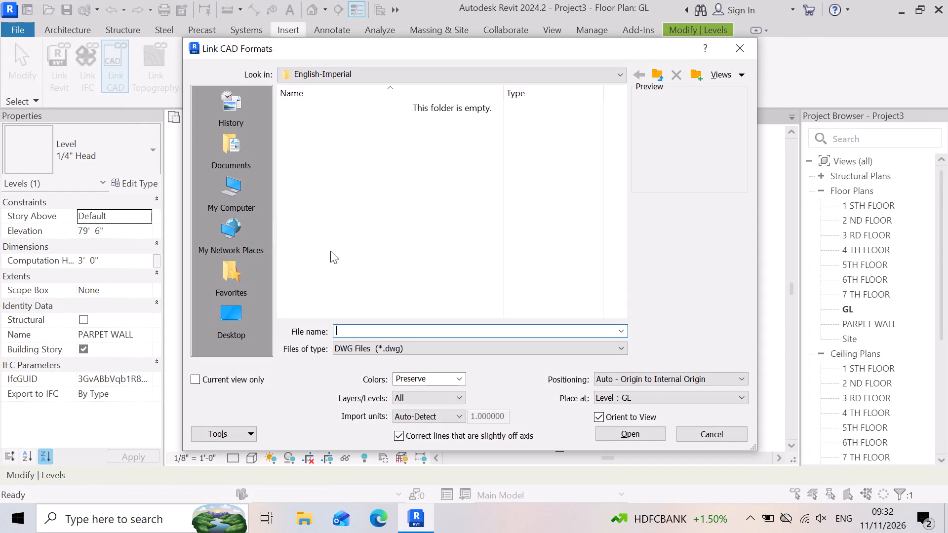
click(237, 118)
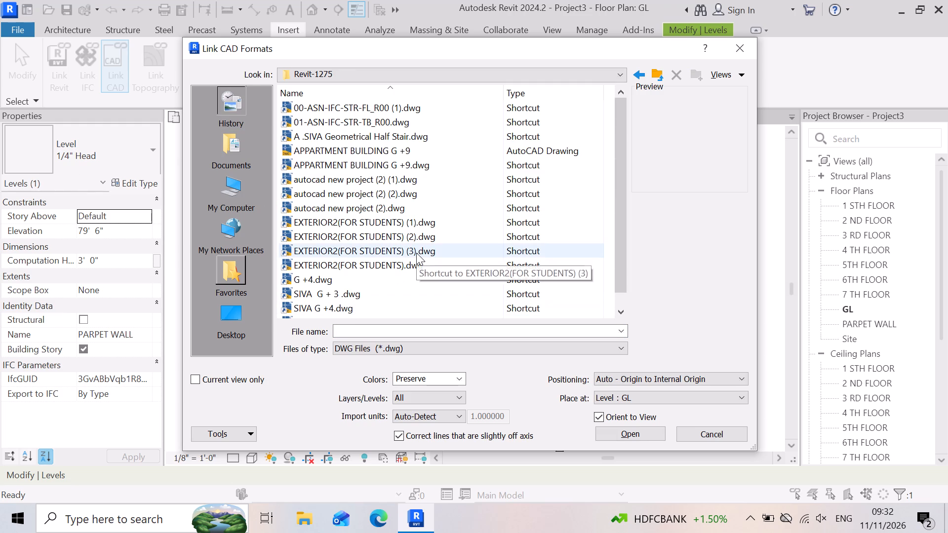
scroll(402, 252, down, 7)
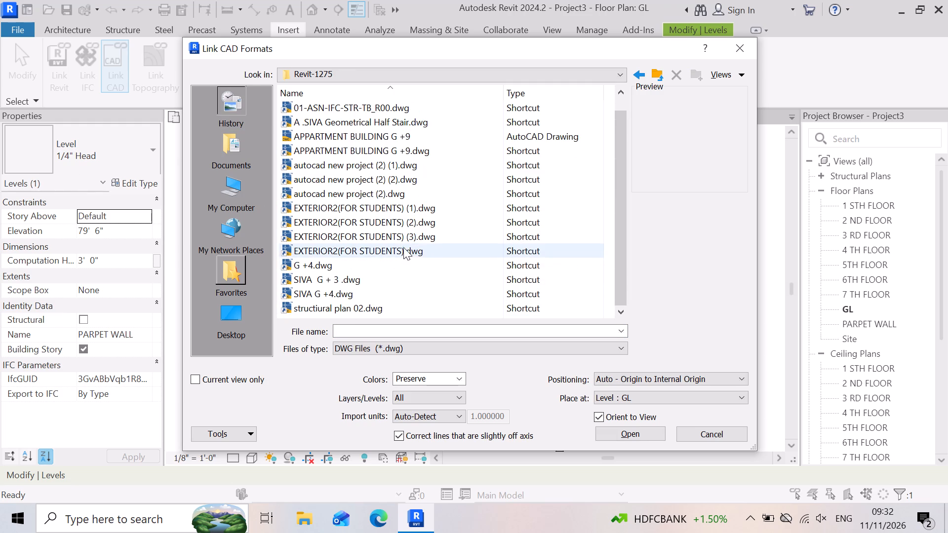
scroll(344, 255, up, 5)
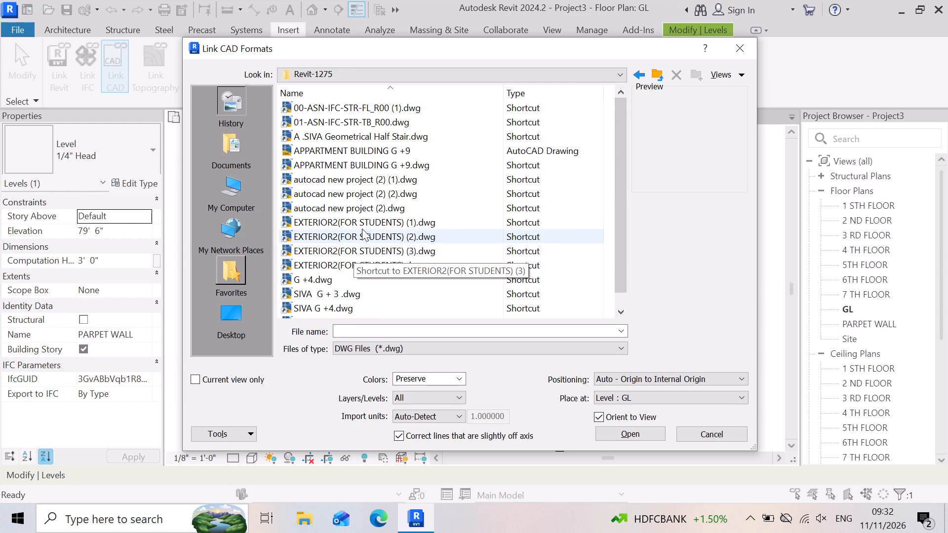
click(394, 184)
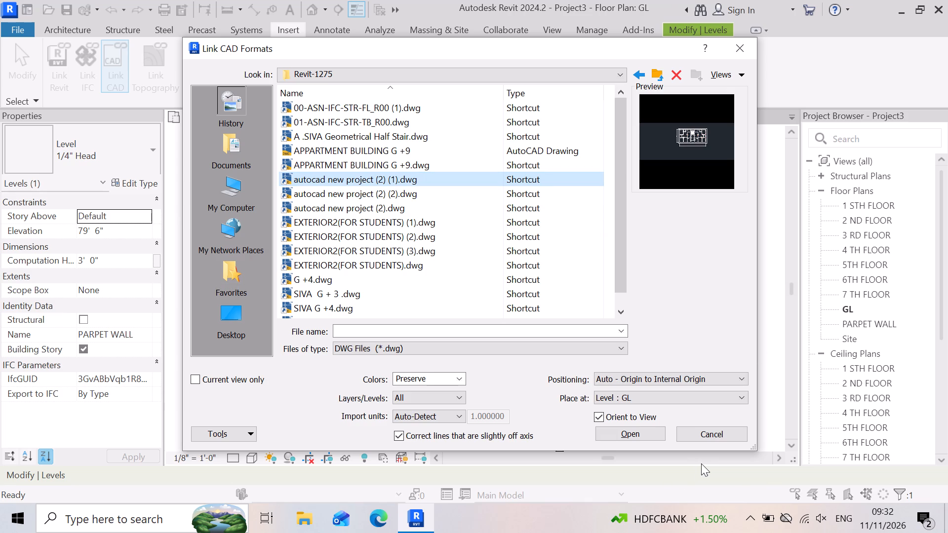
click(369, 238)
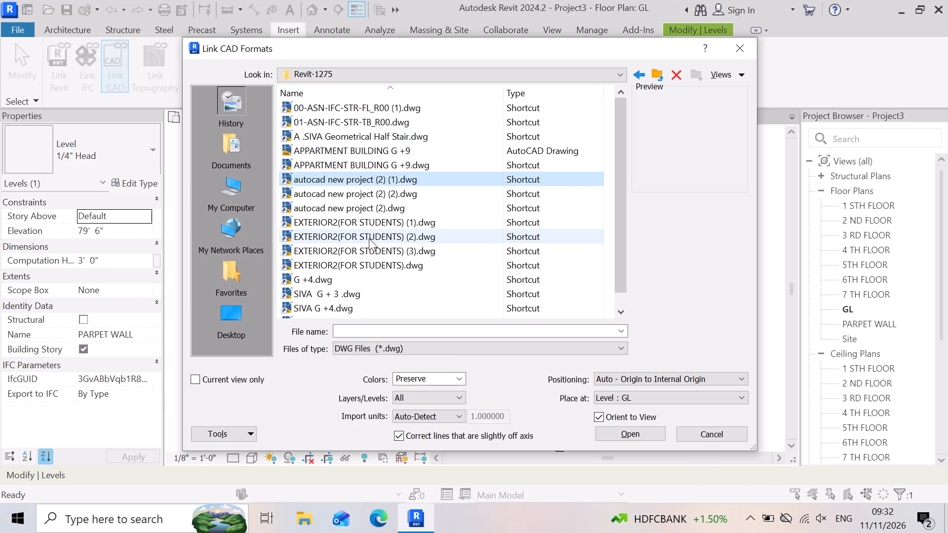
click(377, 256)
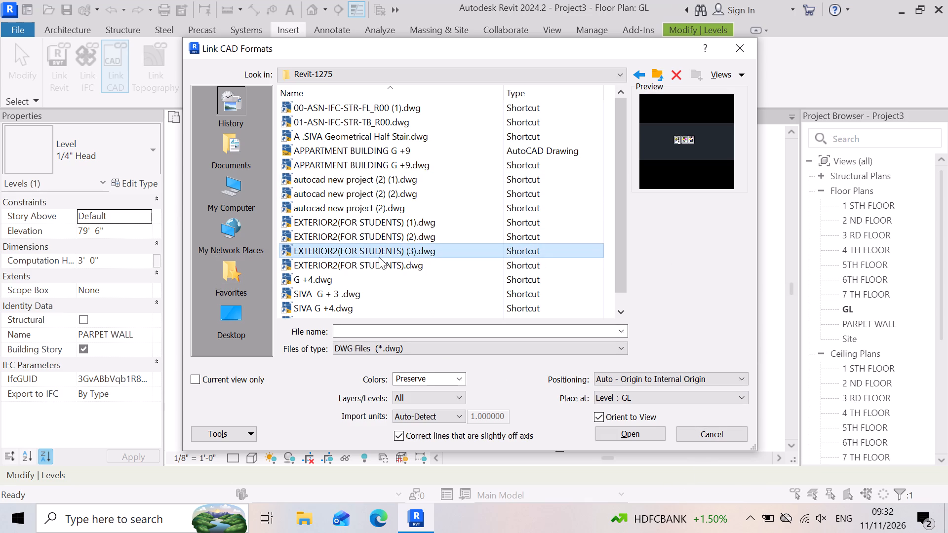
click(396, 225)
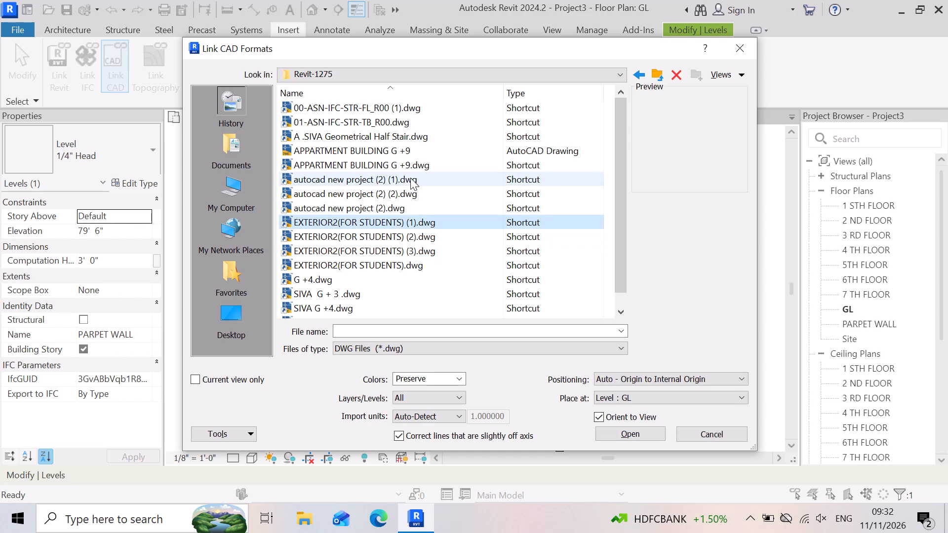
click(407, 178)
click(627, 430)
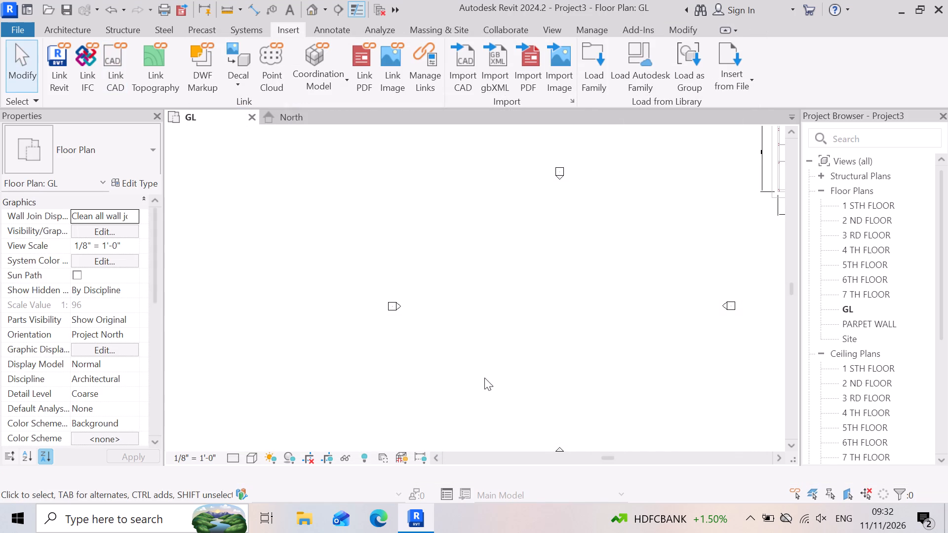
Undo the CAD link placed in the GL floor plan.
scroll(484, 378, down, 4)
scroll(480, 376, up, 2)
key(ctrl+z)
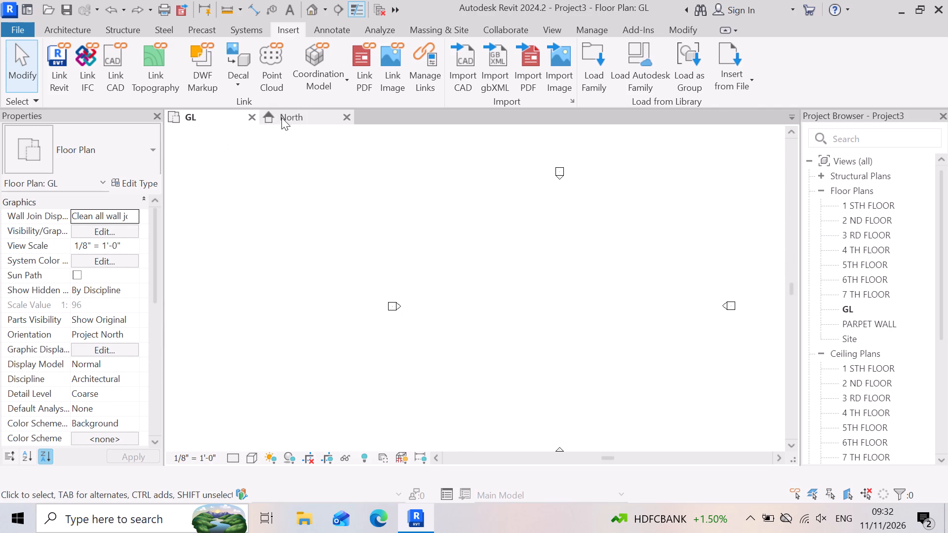
Link autocad new project (2) (2).dwg from Downloads as CAD at level GL, using Auto - Center to Center positioning.
click(119, 71)
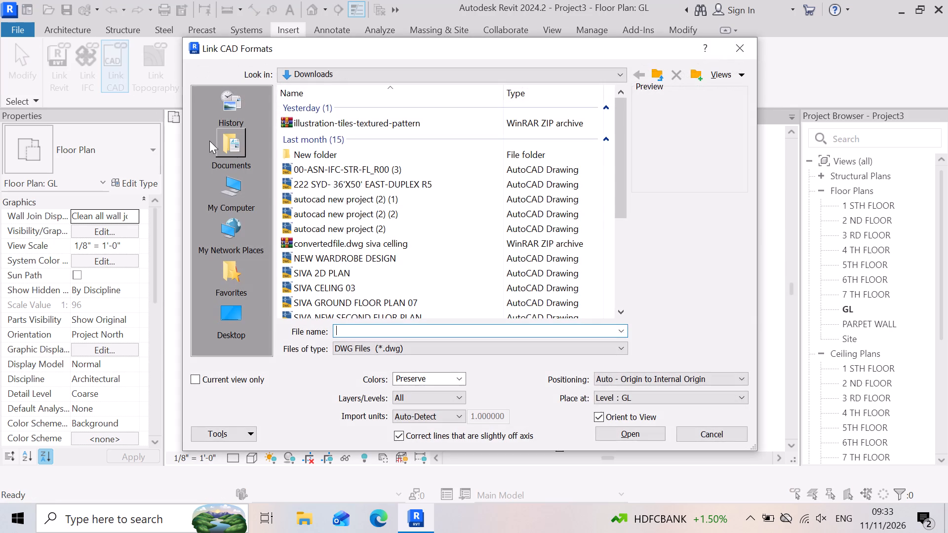
click(380, 216)
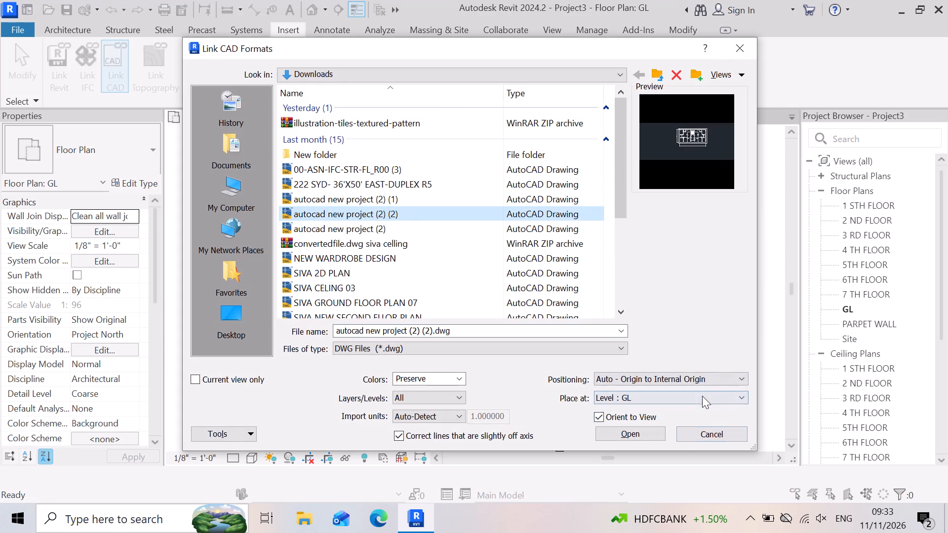
click(728, 377)
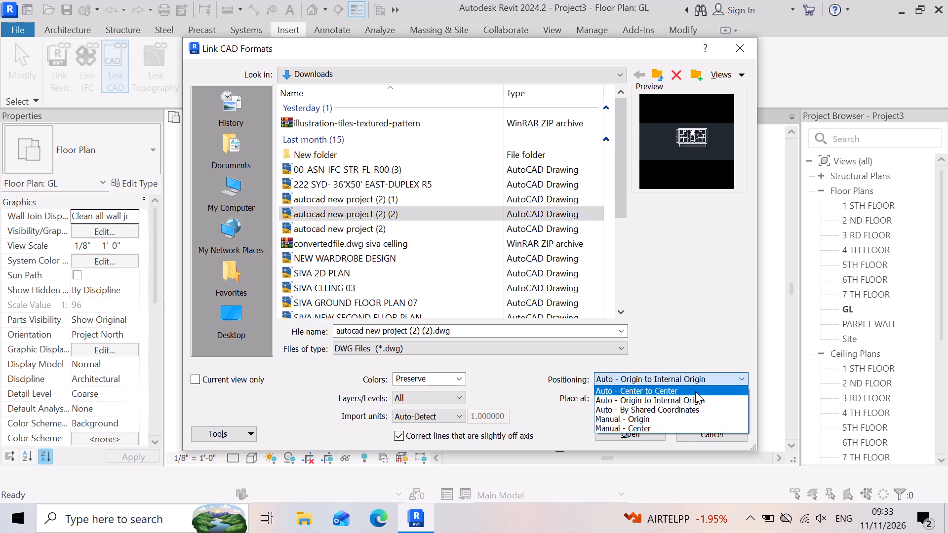
click(695, 391)
click(649, 429)
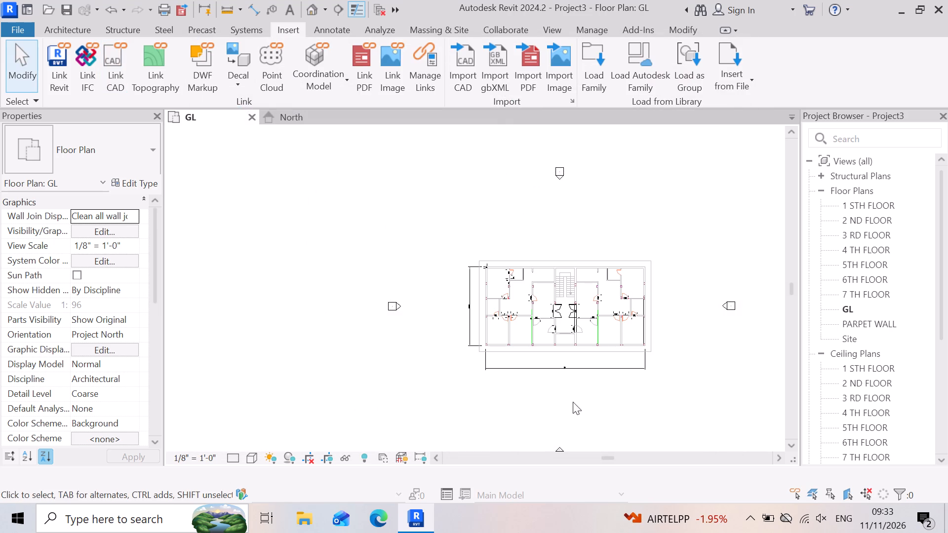
scroll(571, 358, down, 3)
scroll(578, 356, up, 6)
scroll(664, 295, up, 3)
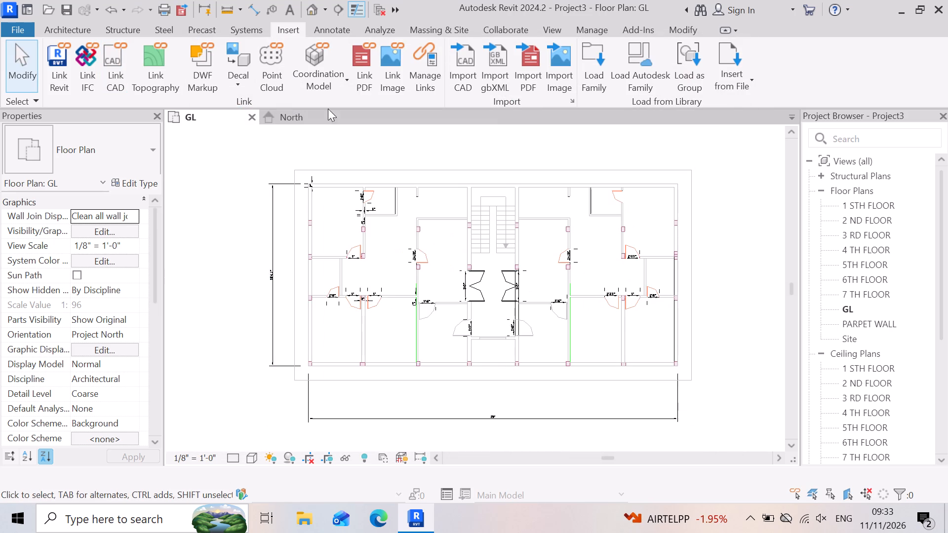
Examine the linked floor plan's wall layout and its wall thickness dimensions in the GL view.
click(60, 33)
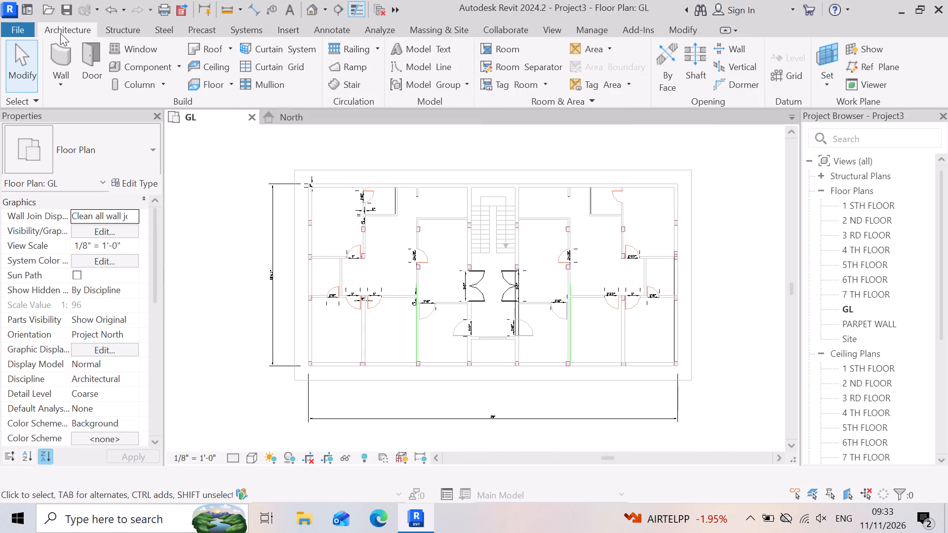
scroll(347, 257, up, 3)
scroll(378, 266, down, 4)
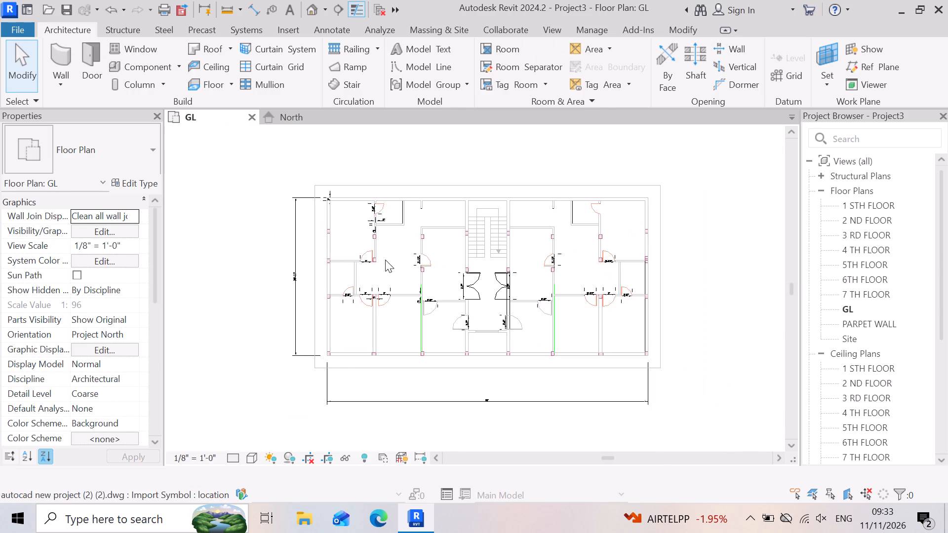
scroll(367, 242, up, 2)
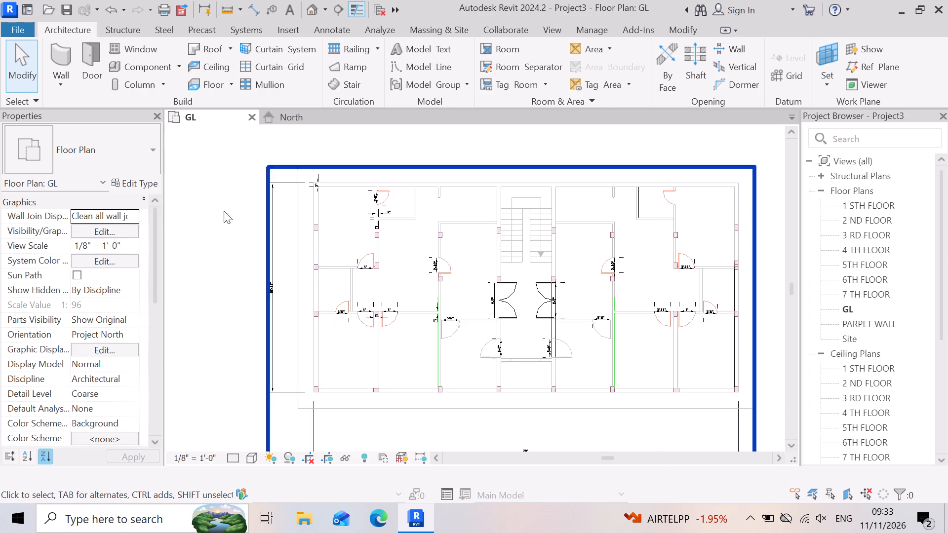
scroll(350, 250, down, 3)
scroll(284, 284, up, 3)
scroll(356, 274, up, 3)
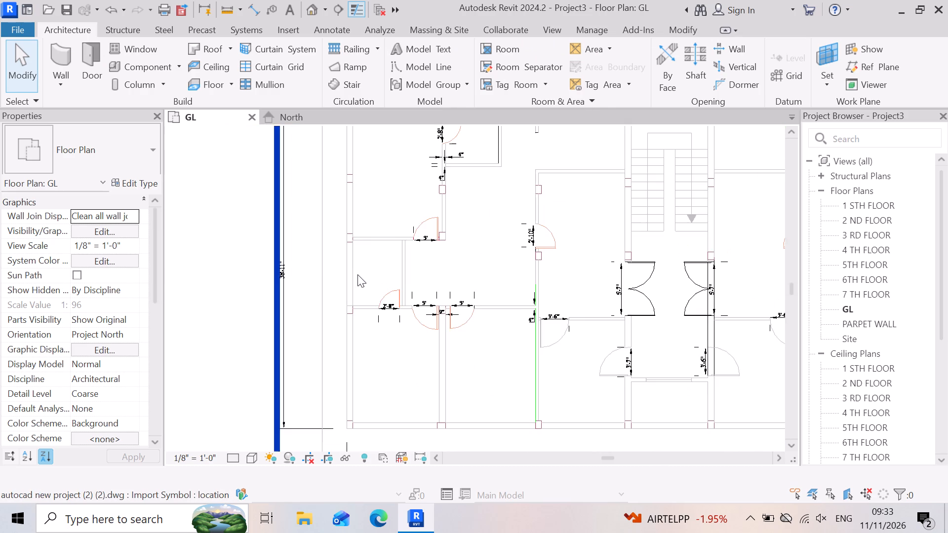
scroll(275, 253, down, 6)
scroll(510, 339, up, 3)
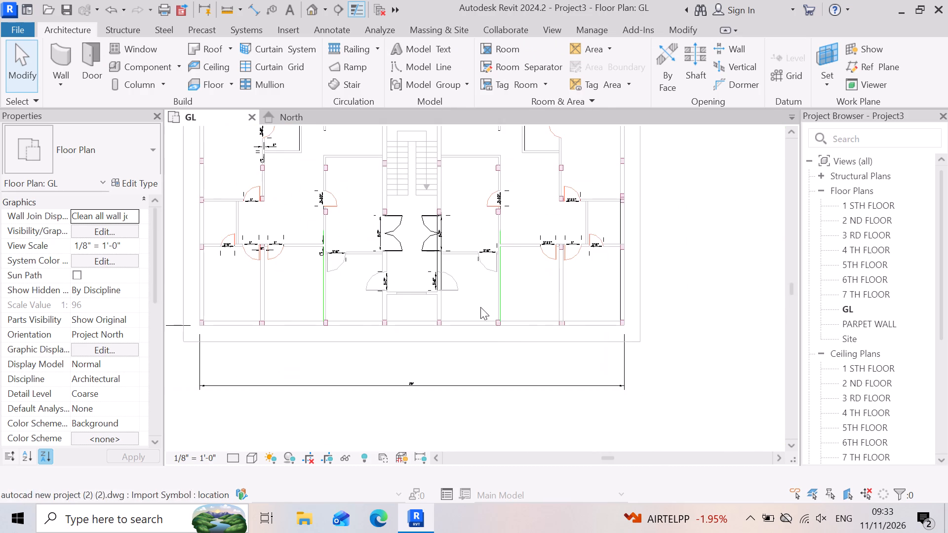
scroll(493, 293, down, 4)
scroll(393, 264, up, 1)
scroll(328, 214, up, 1)
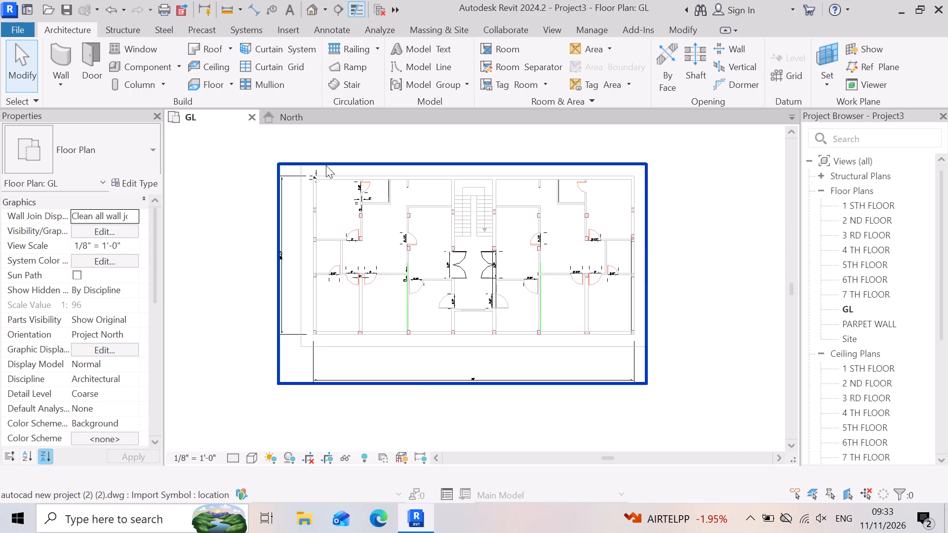
scroll(325, 164, up, 18)
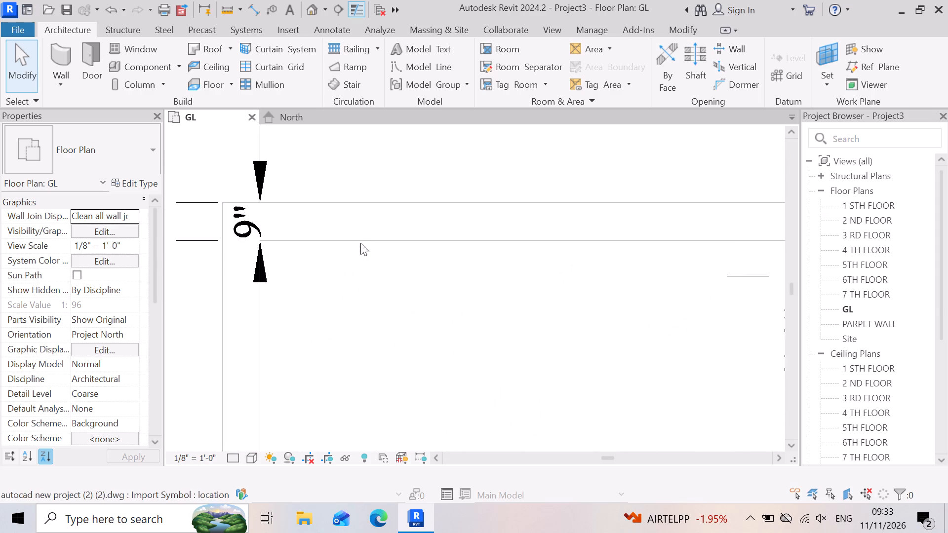
scroll(384, 250, down, 9)
scroll(344, 222, down, 3)
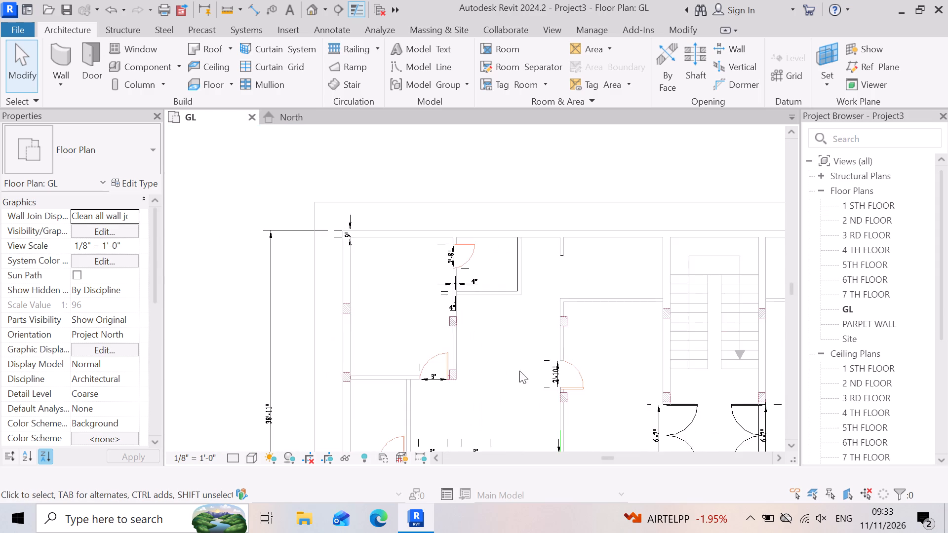
scroll(516, 357, up, 2)
scroll(415, 248, up, 6)
scroll(530, 332, down, 4)
scroll(421, 294, down, 2)
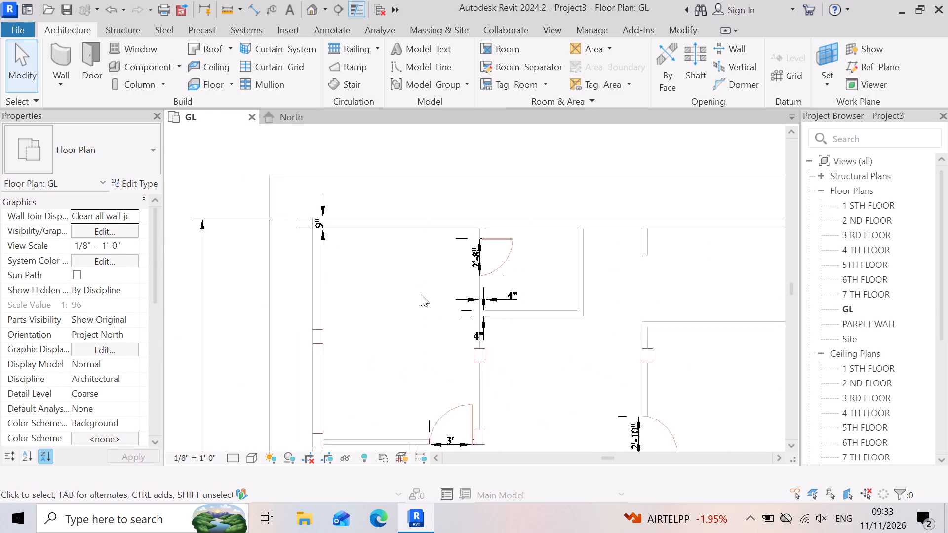
scroll(421, 294, down, 7)
scroll(531, 344, down, 4)
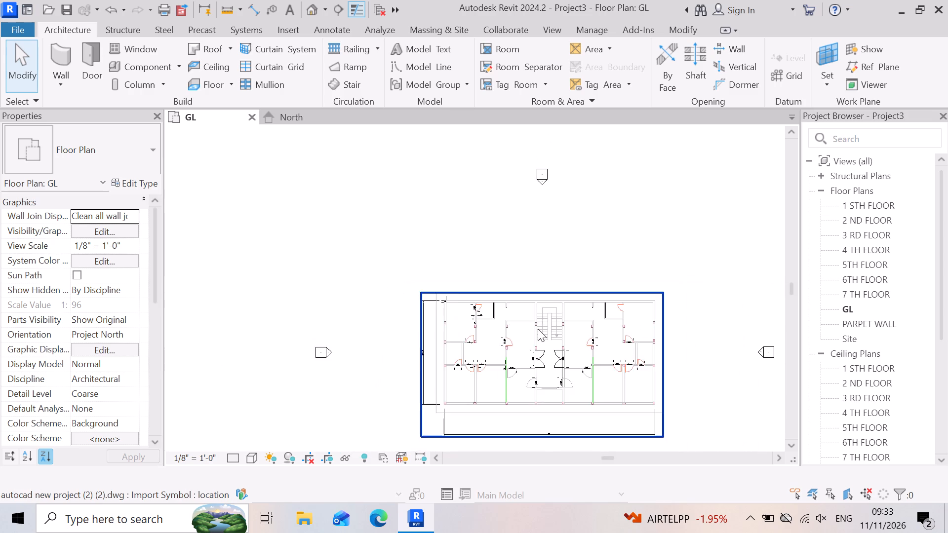
scroll(538, 329, down, 2)
scroll(454, 304, up, 6)
scroll(324, 267, down, 2)
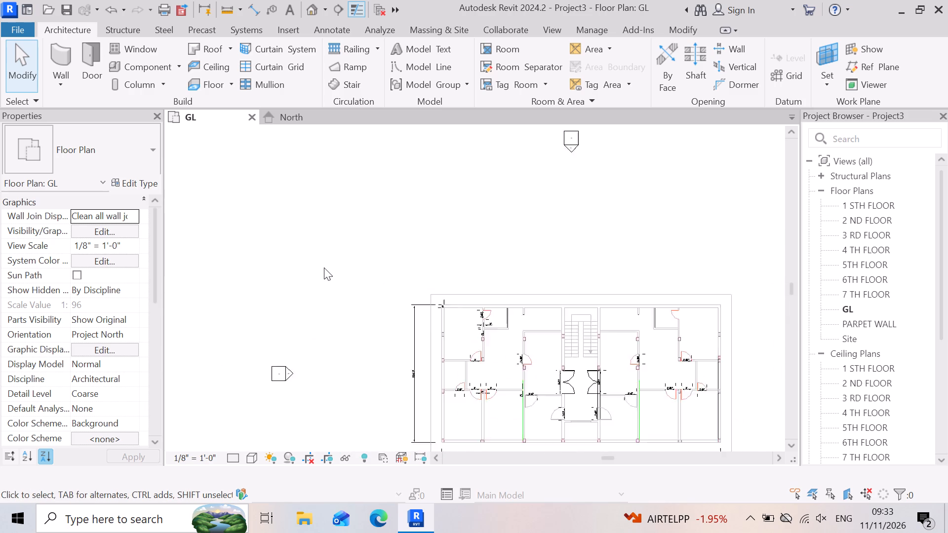
scroll(324, 267, down, 2)
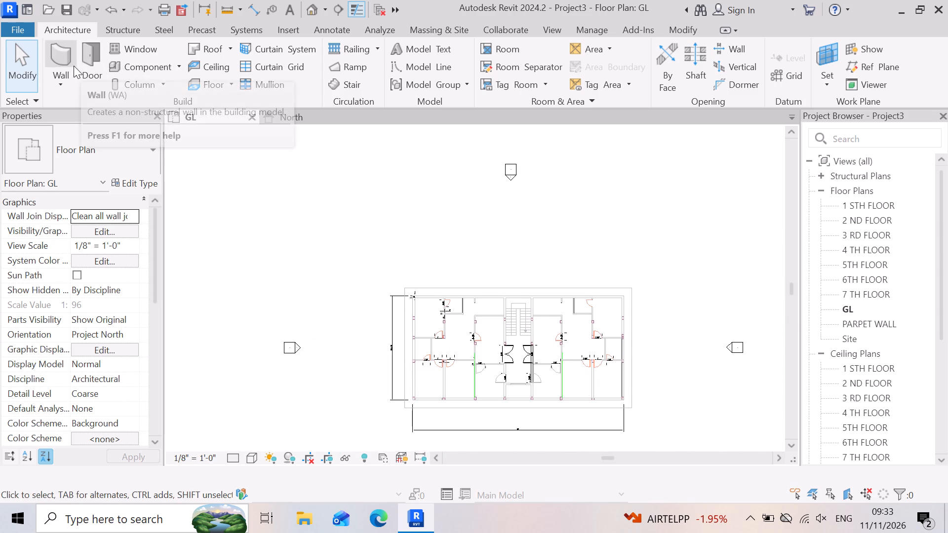
Start a wall using Basic Wall Generic - 8" Masonry and duplicate that type as Generic - 9".
click(61, 52)
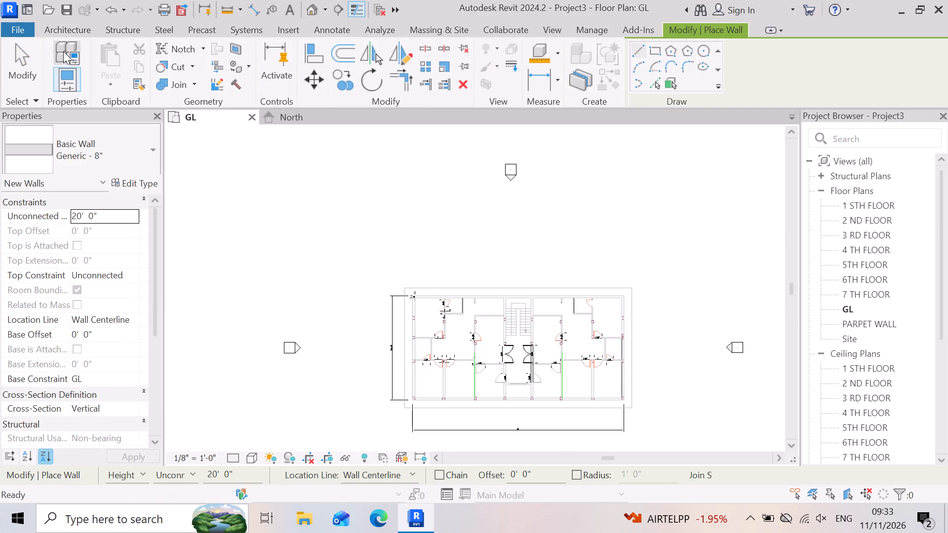
click(155, 145)
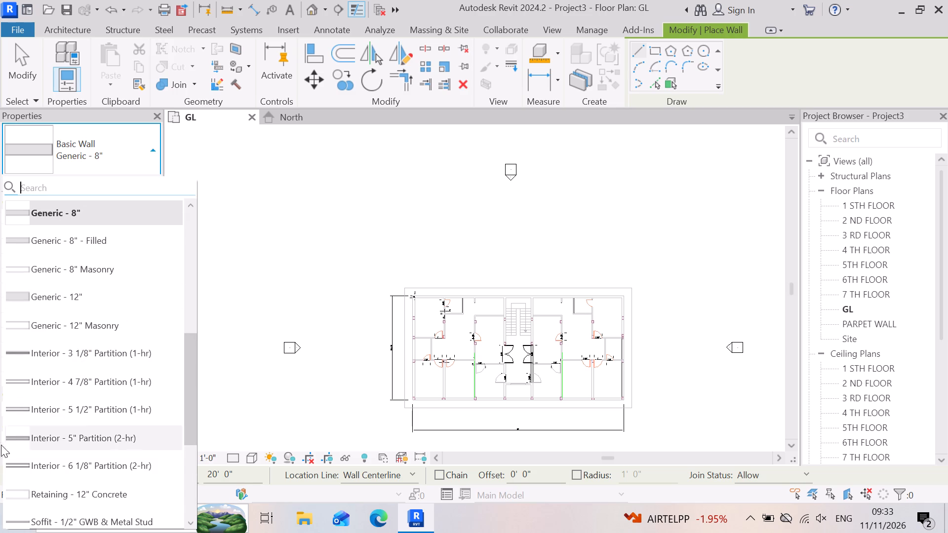
scroll(116, 471, down, 3)
scroll(130, 463, up, 3)
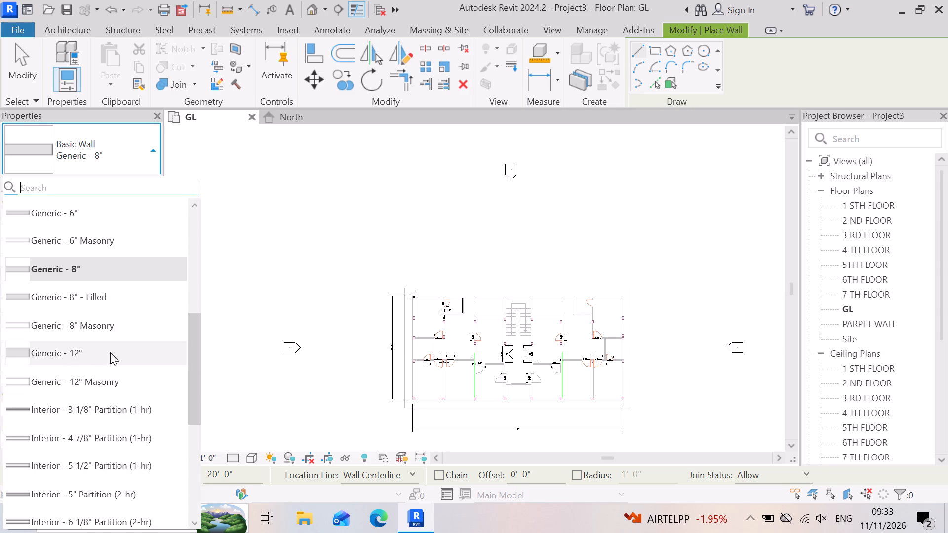
click(137, 332)
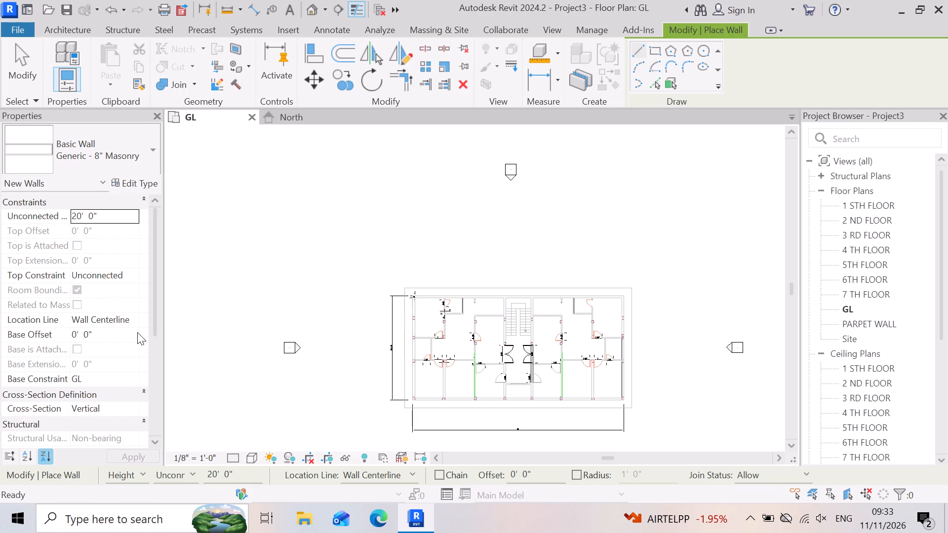
click(132, 179)
click(637, 190)
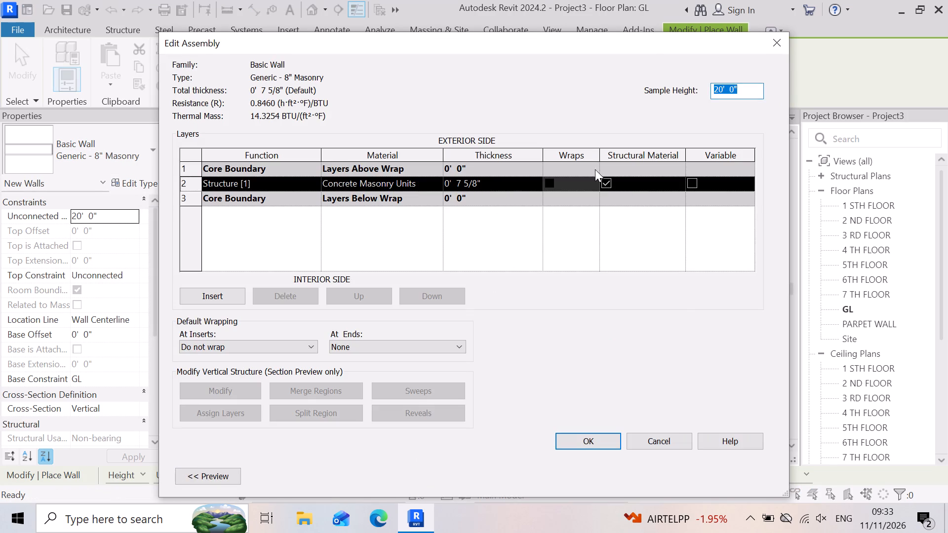
click(771, 46)
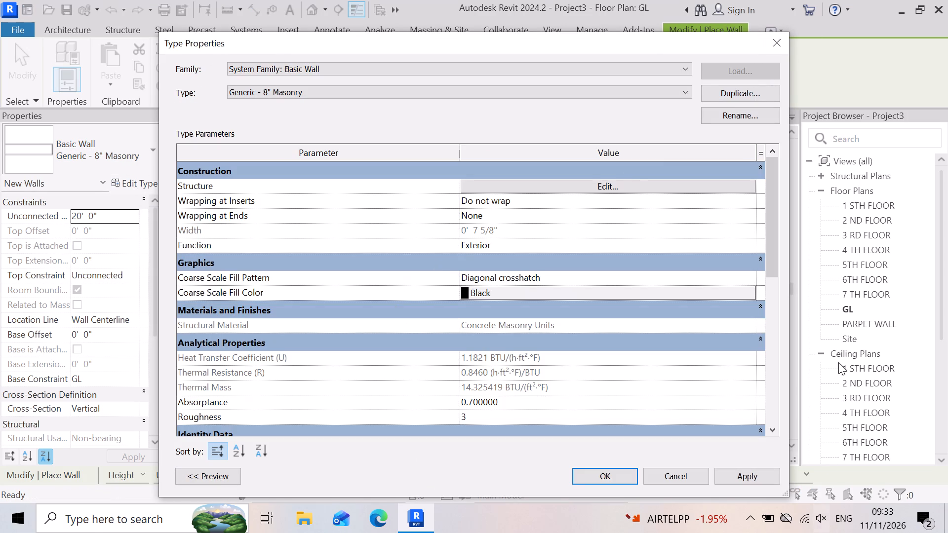
click(750, 90)
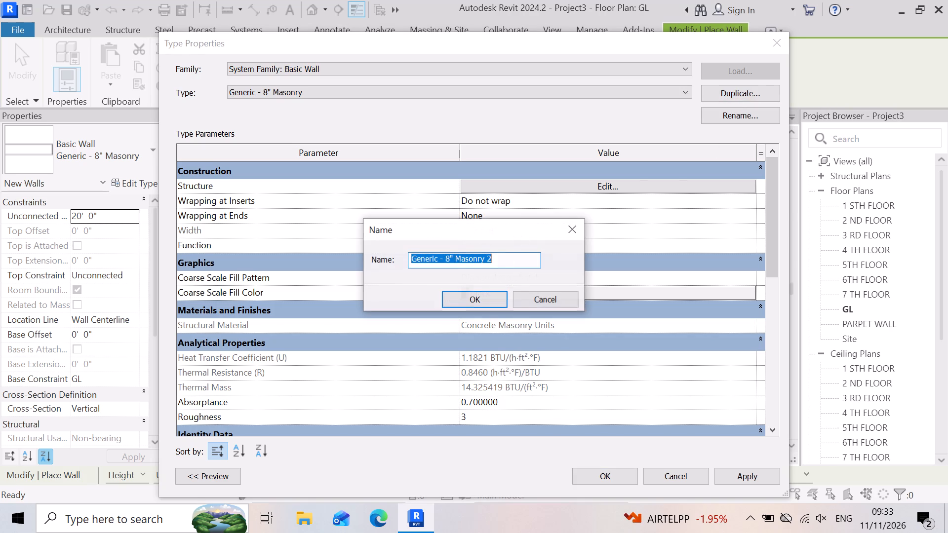
click(500, 264)
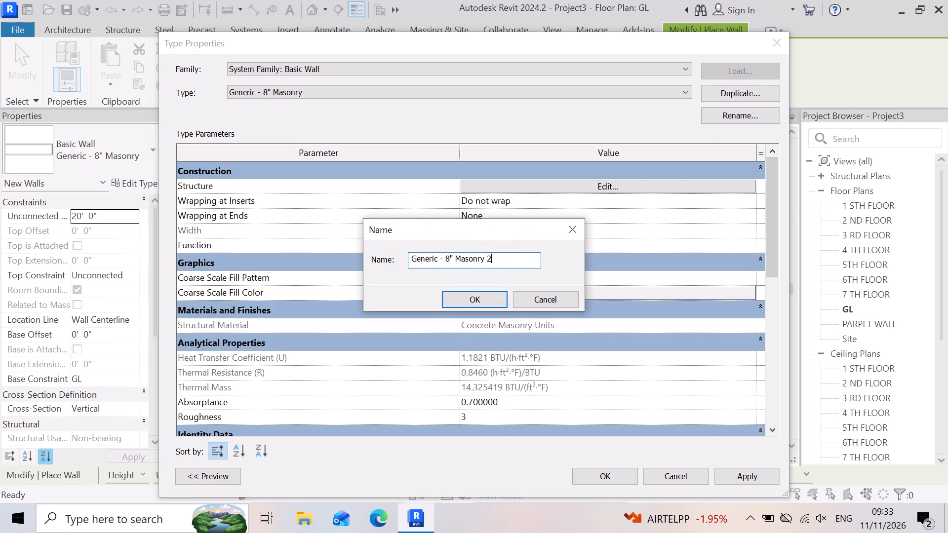
key(BackSpace)
key(BackSpace)
key(BackSpace)
key(BackSpace)
key(BackSpace)
key(BackSpace)
key(BackSpace)
key(BackSpace)
key(BackSpace)
key(BackSpace)
key(BackSpace)
key(BackSpace)
key(9)
key(shift+quotedbl)
key(Return)
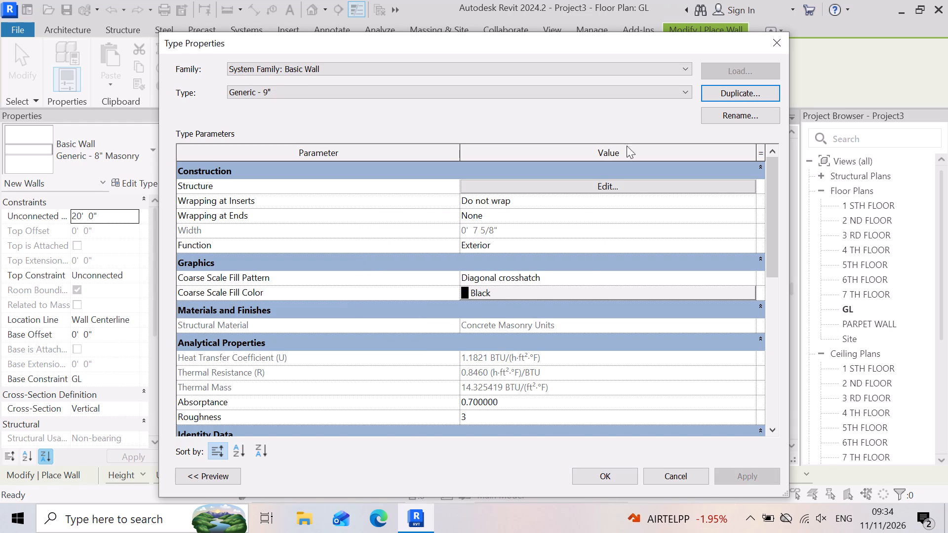
Set the Concrete Masonry Units structure layer of the Generic - 9" wall type to a thickness of 9".
click(565, 181)
click(509, 186)
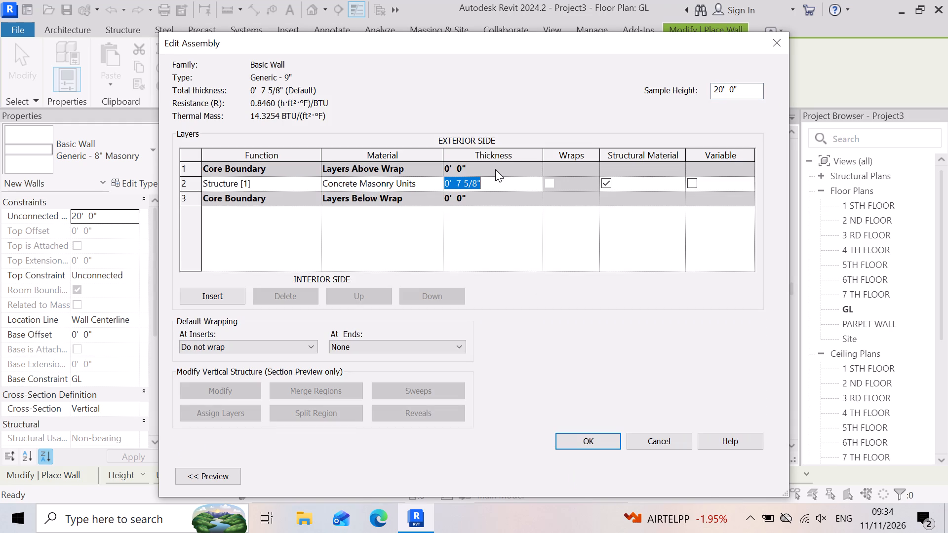
key(BackSpace)
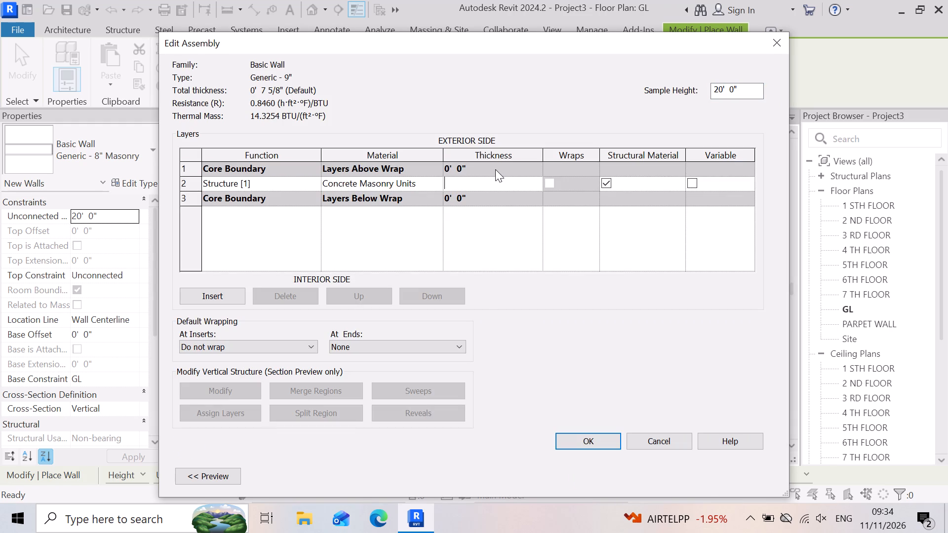
key(9)
key(shift+quotedbl)
key(Return)
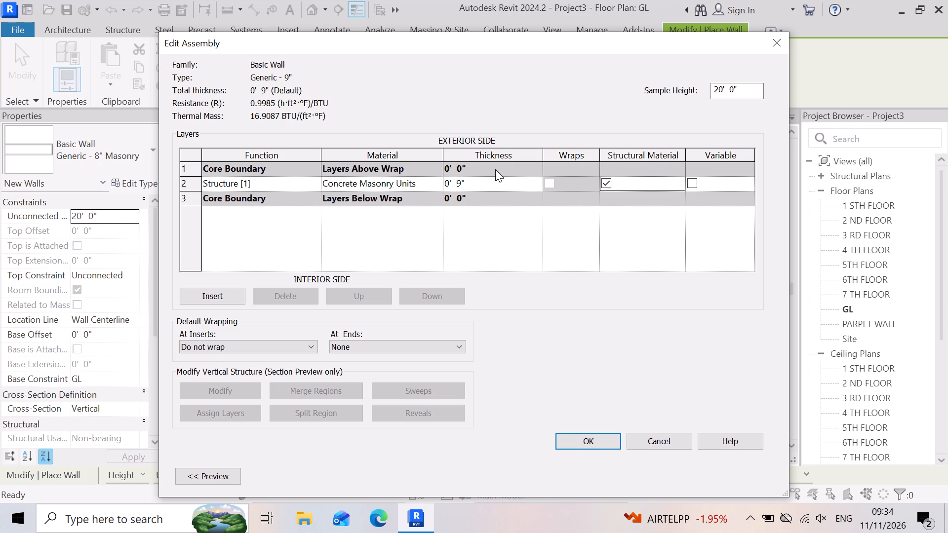
click(588, 442)
click(723, 468)
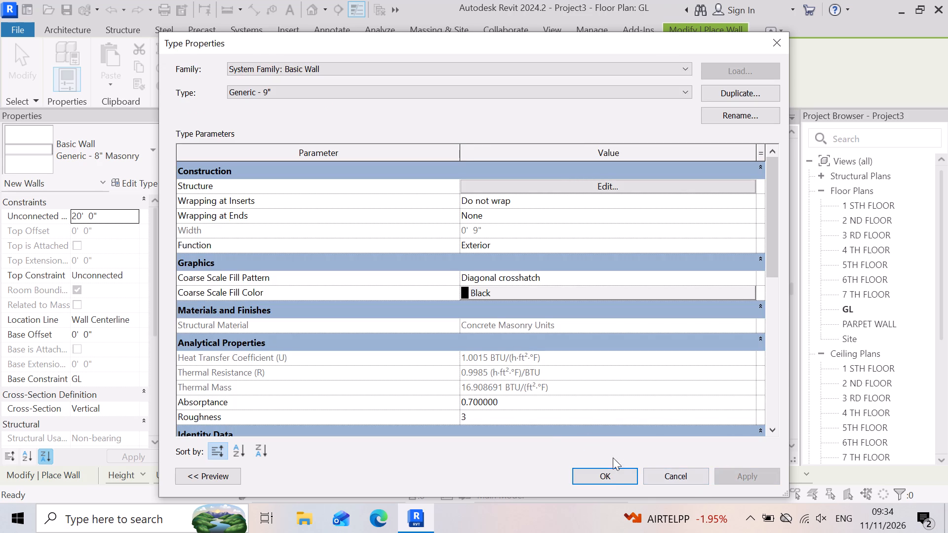
click(616, 472)
Trace the plan's upper exterior wall from the upper-left to the upper-right corner with Generic - 9" and location line Finish Face: Exterior.
scroll(493, 150, down, 3)
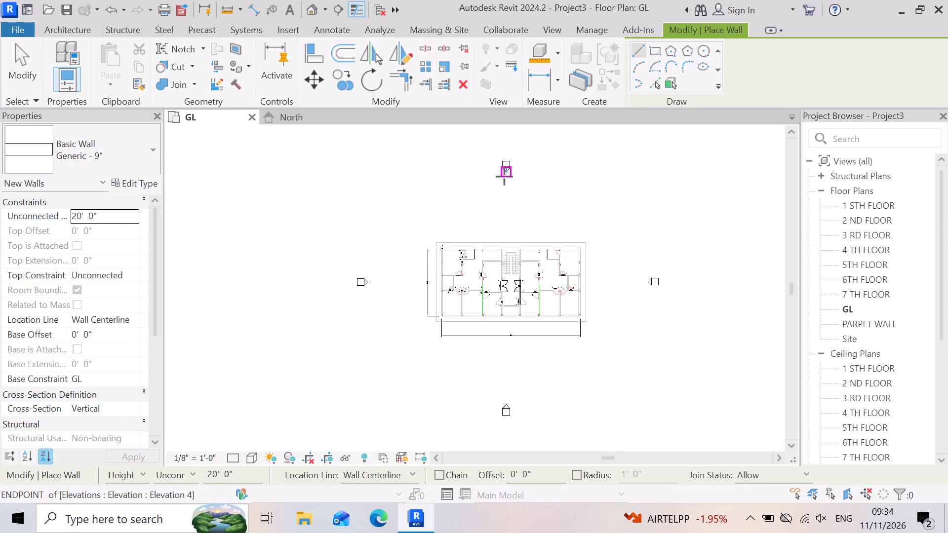
scroll(457, 228, up, 3)
scroll(426, 270, up, 17)
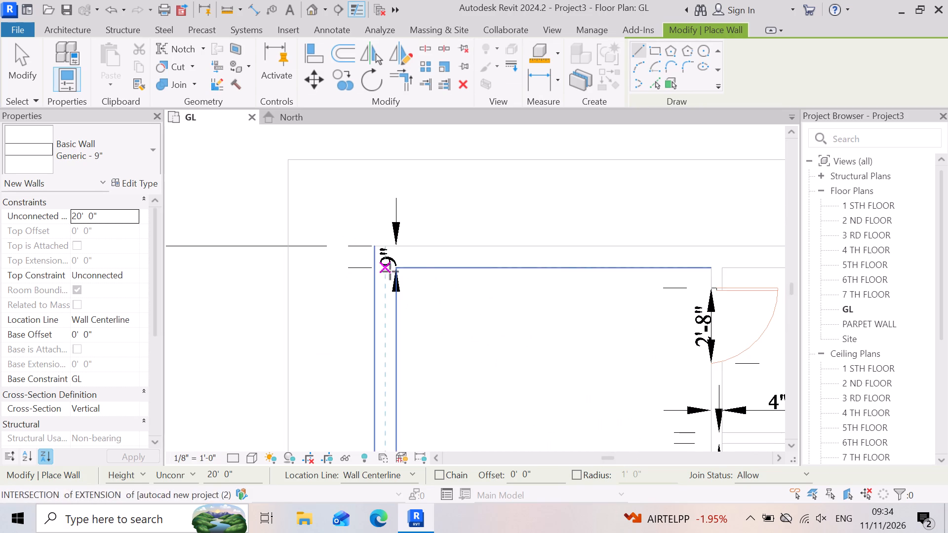
click(403, 473)
click(402, 427)
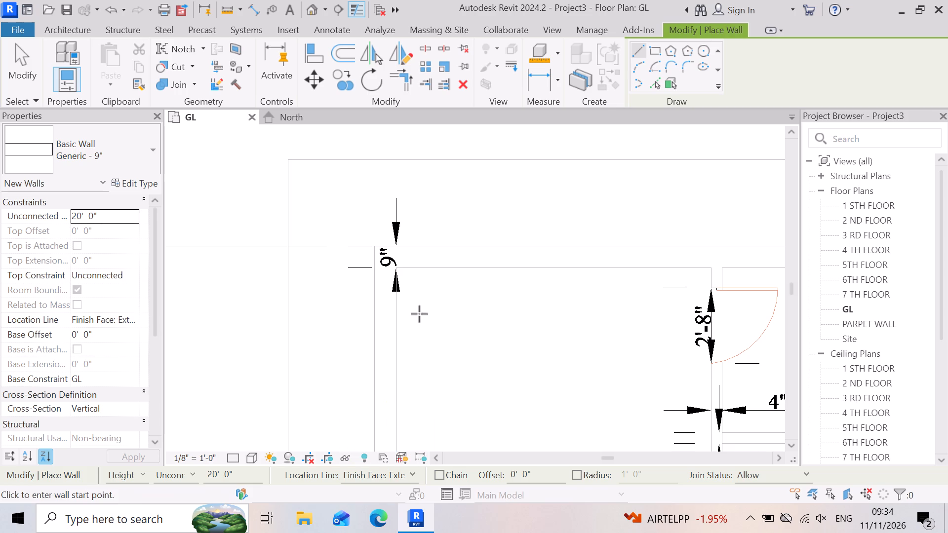
click(371, 249)
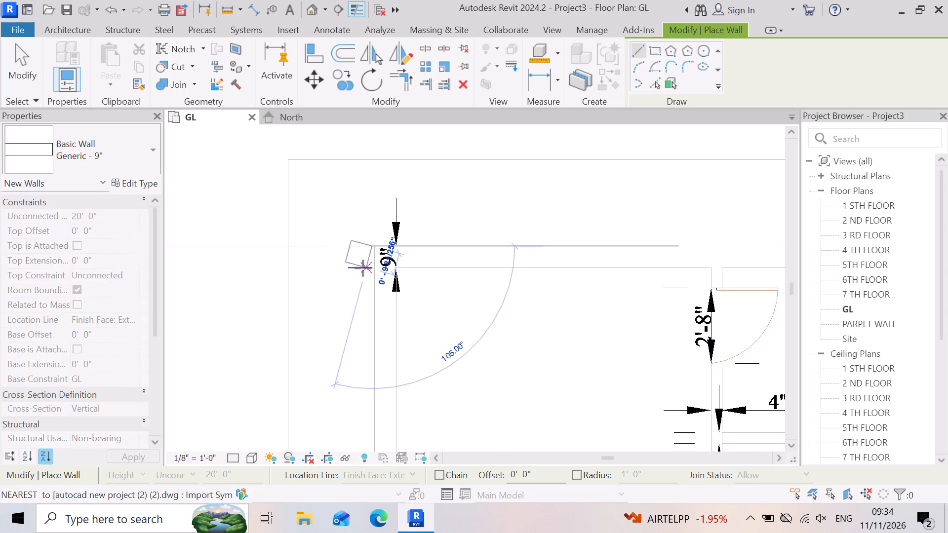
scroll(363, 268, down, 7)
scroll(631, 283, down, 4)
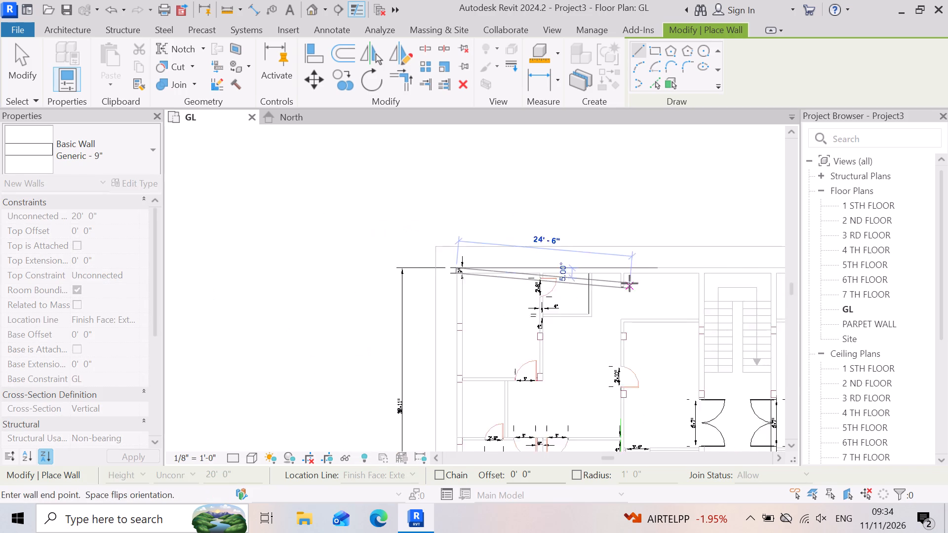
scroll(627, 284, down, 3)
scroll(582, 324, down, 5)
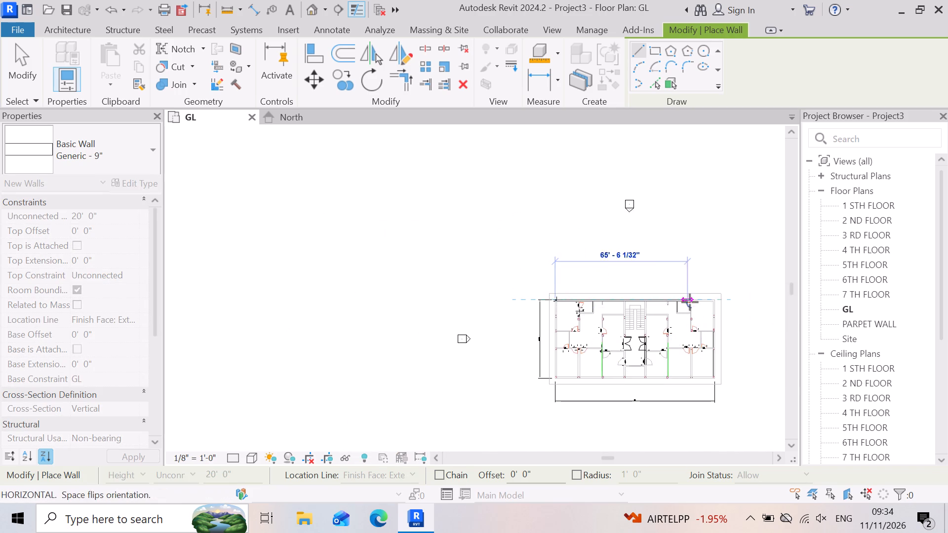
scroll(713, 300, up, 13)
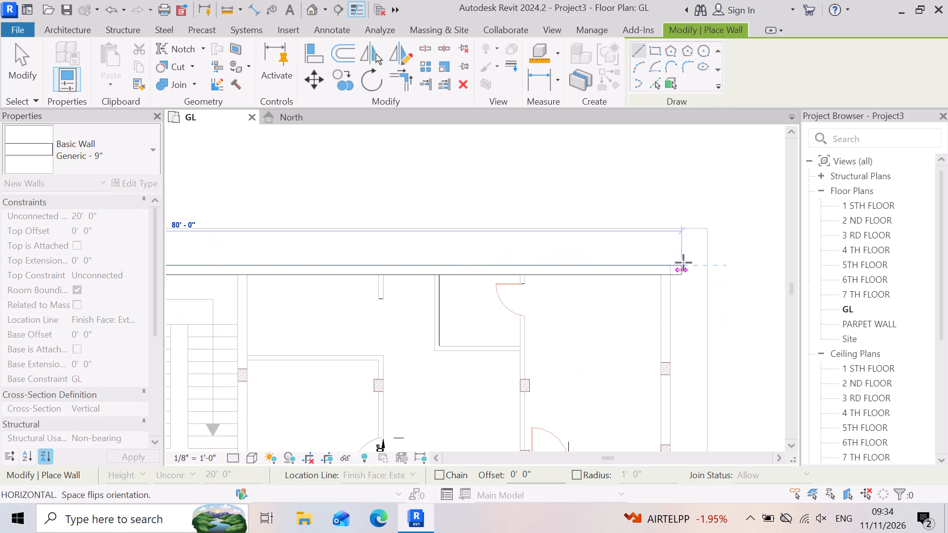
scroll(682, 263, up, 10)
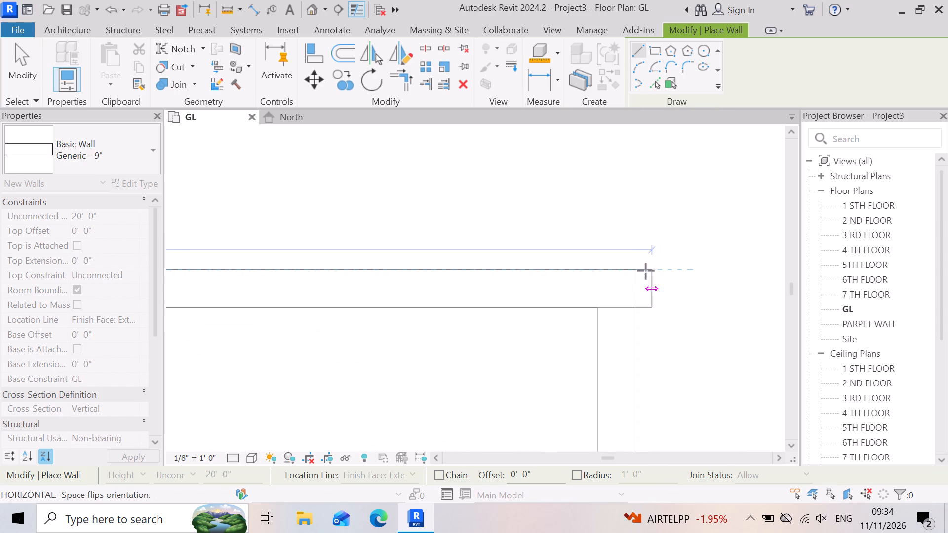
click(636, 270)
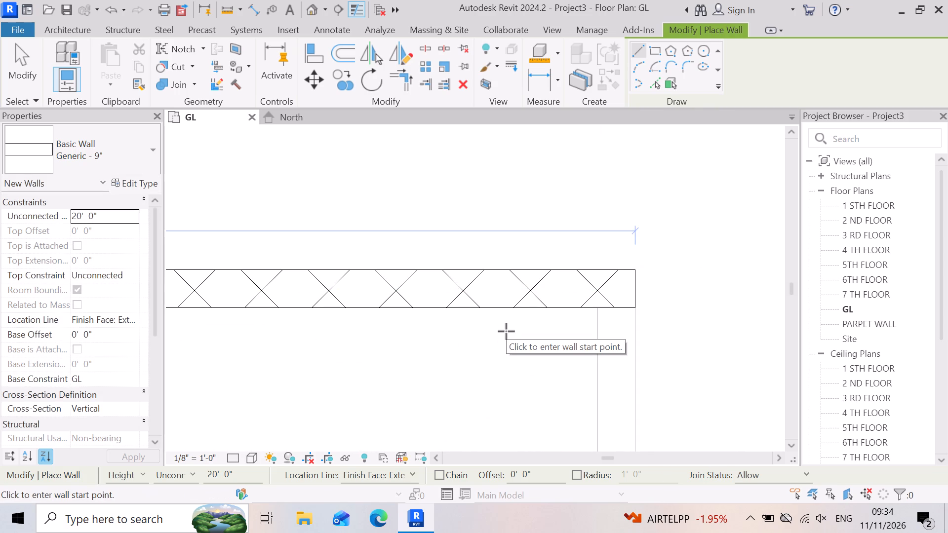
Trace the plan's right-hand exterior wall from the upper wall's inner face down to the lower-right corner, flipped so its thickness falls outward.
scroll(596, 338, up, 4)
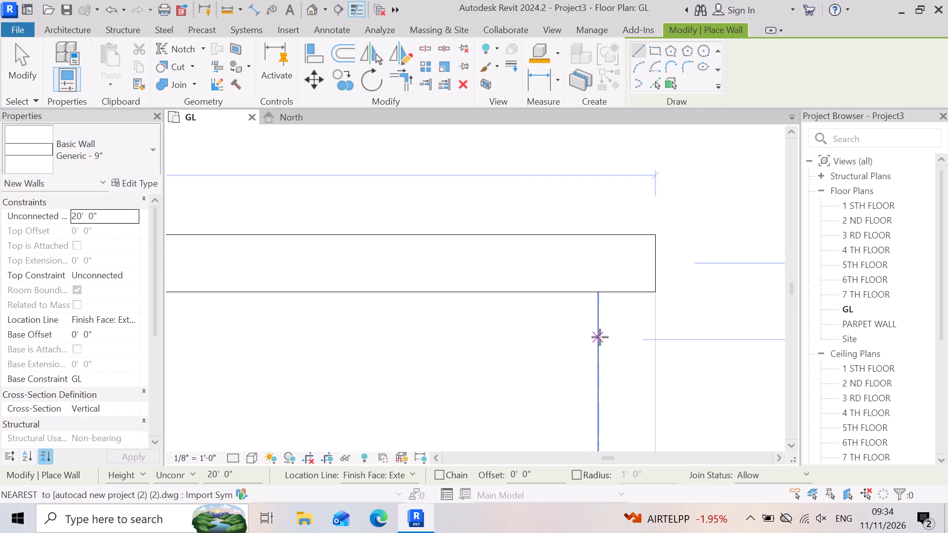
scroll(600, 337, up, 2)
click(593, 268)
scroll(590, 271, down, 7)
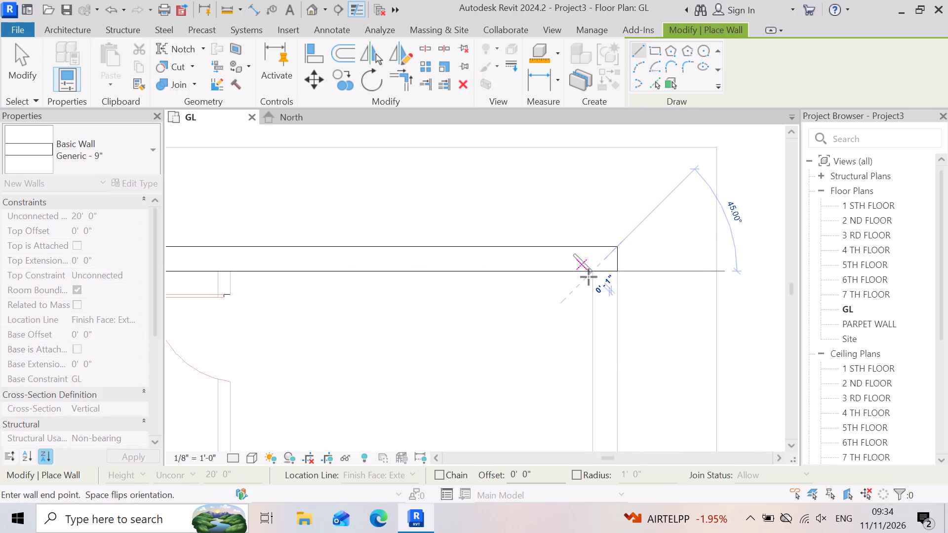
scroll(589, 277, down, 18)
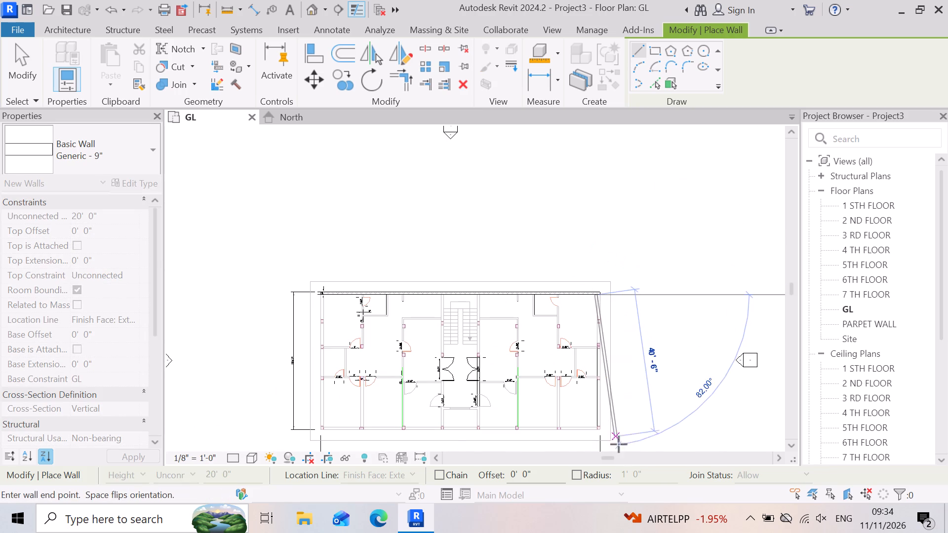
scroll(630, 408, down, 5)
scroll(622, 409, up, 4)
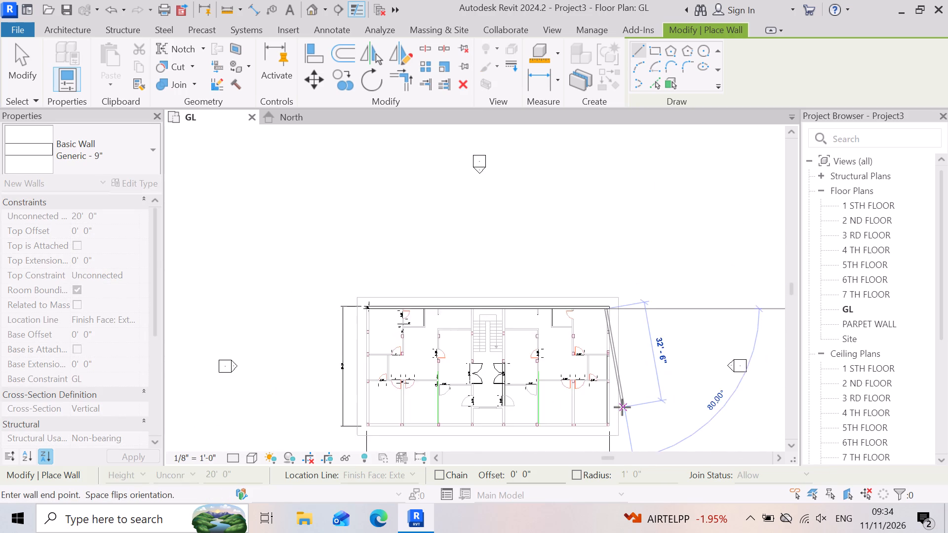
scroll(622, 407, up, 8)
scroll(638, 362, down, 7)
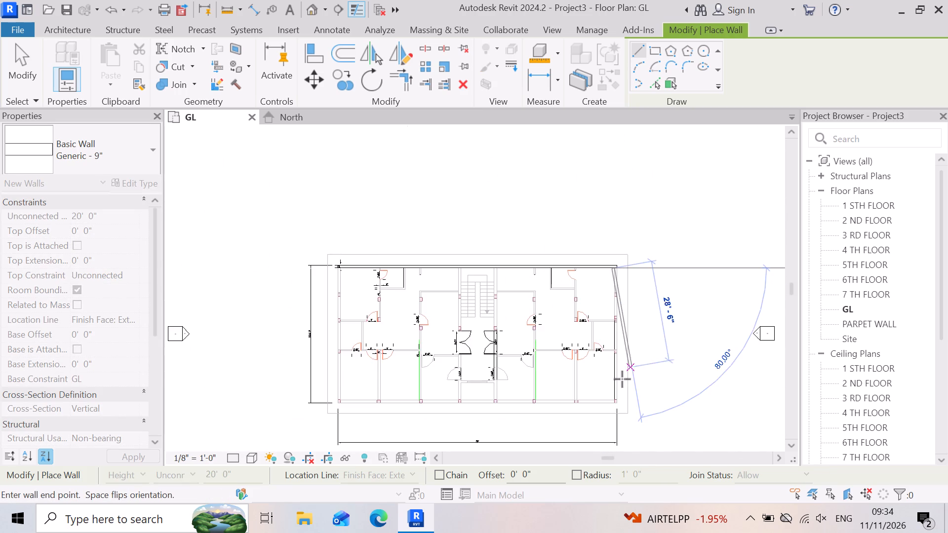
scroll(619, 386, up, 15)
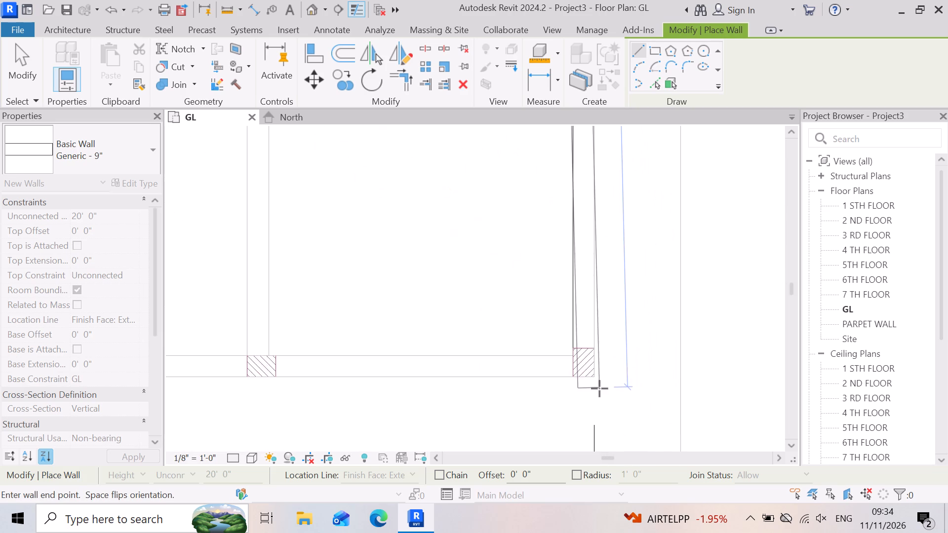
scroll(598, 388, up, 6)
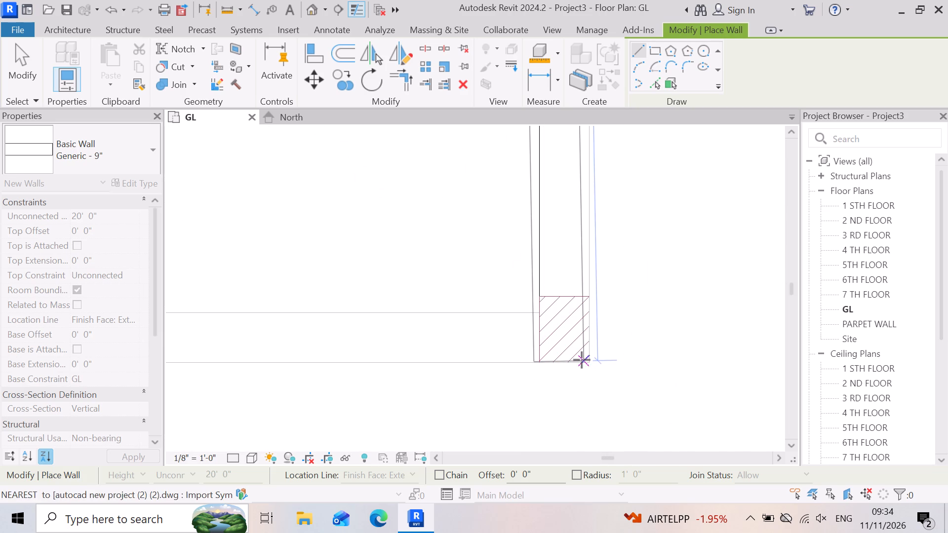
scroll(583, 369, down, 13)
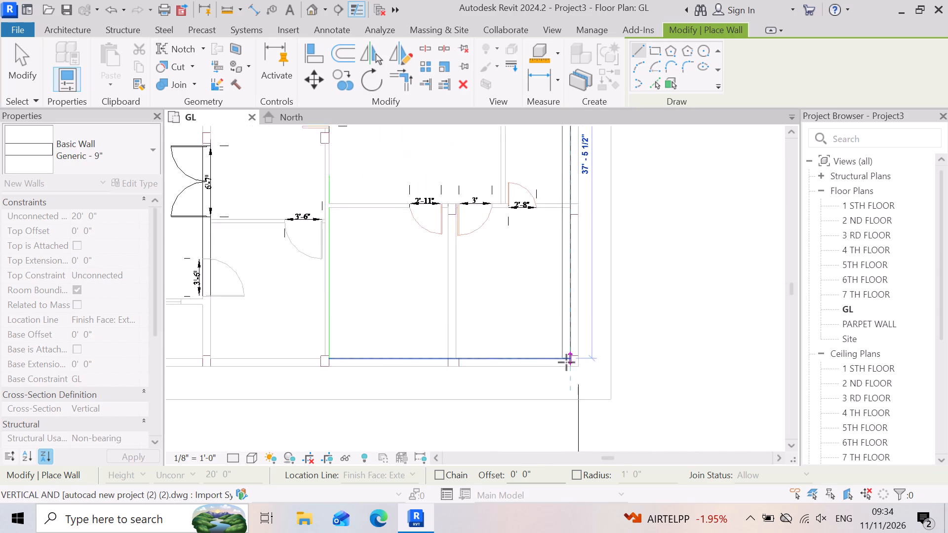
scroll(566, 362, down, 5)
key(space)
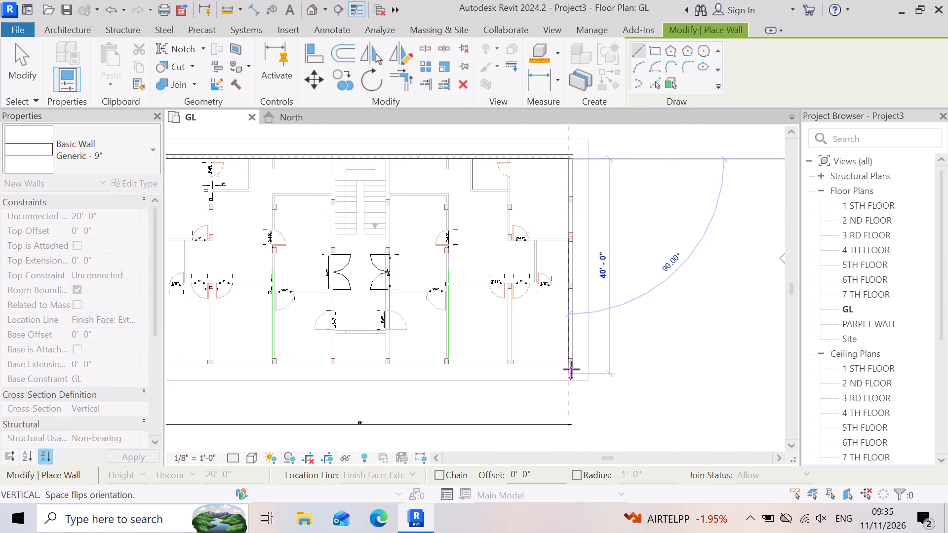
scroll(585, 360, up, 6)
scroll(545, 365, up, 7)
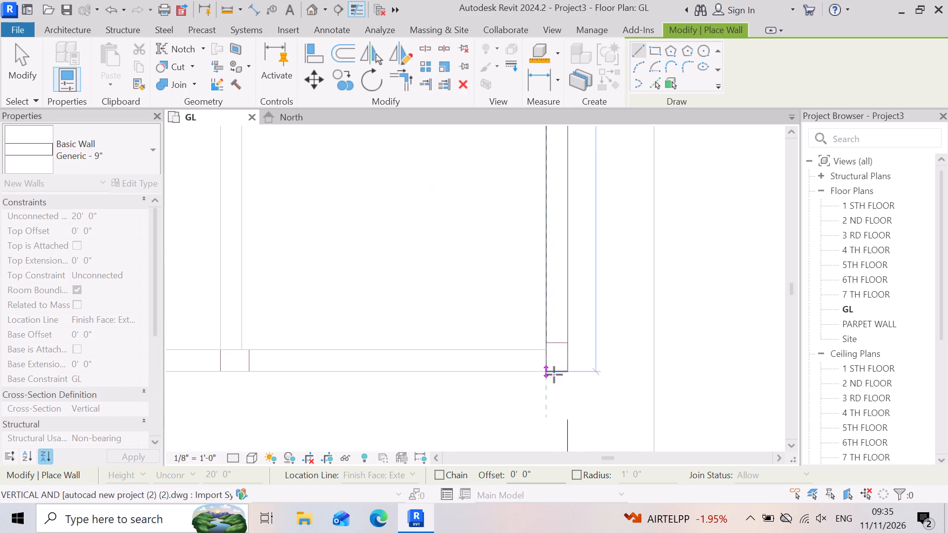
scroll(554, 375, up, 2)
click(553, 375)
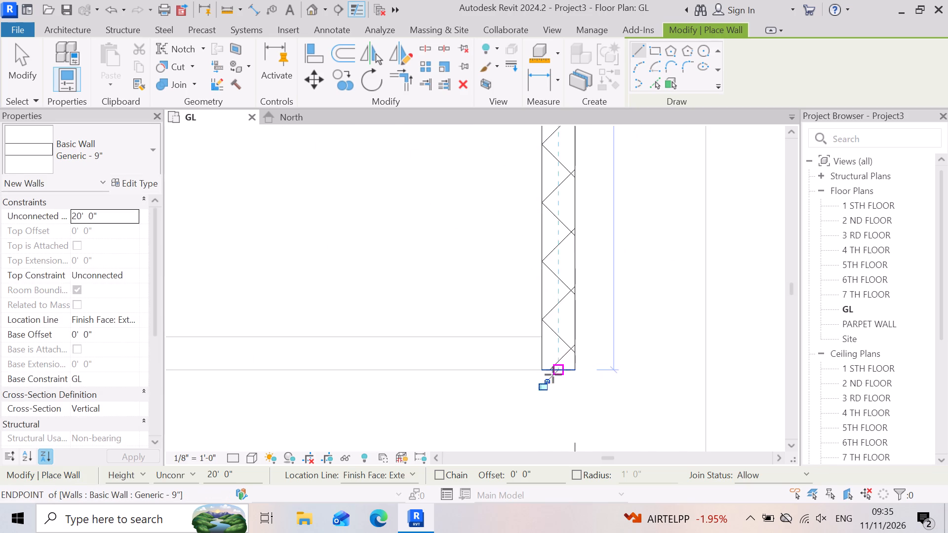
scroll(632, 397, down, 4)
click(585, 386)
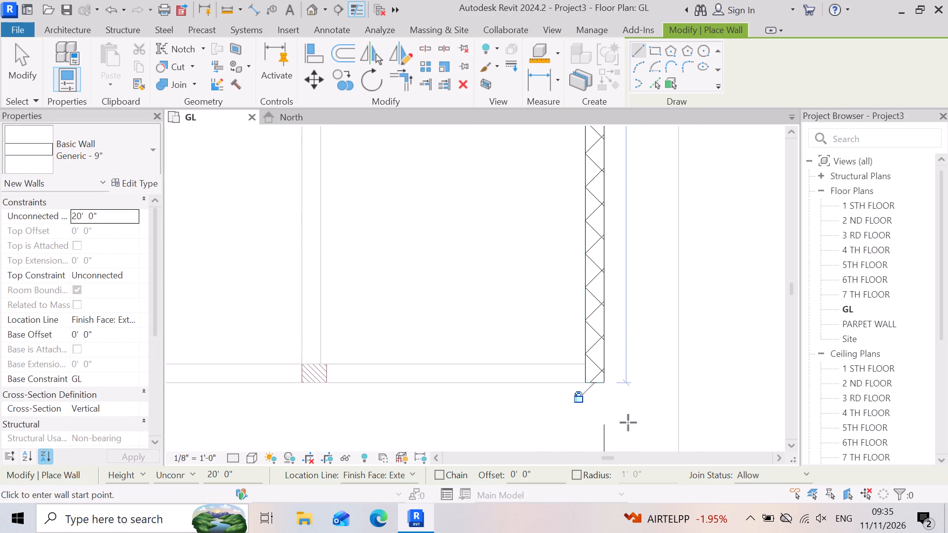
Trace the plan's lower exterior wall from the right-hand wall's lower end to the lower-left corner, flipped so its thickness falls inside the outline.
scroll(640, 426, down, 9)
scroll(678, 381, down, 4)
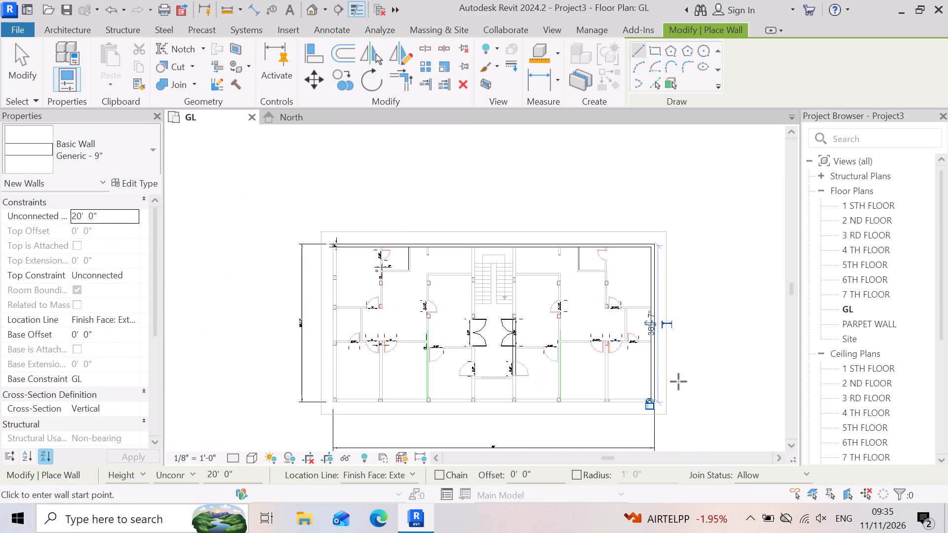
scroll(637, 435, up, 17)
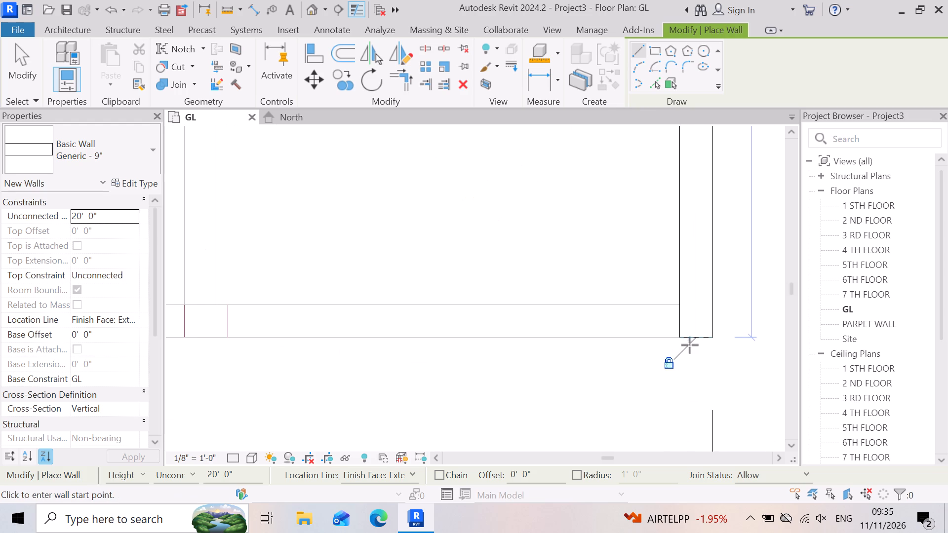
click(681, 341)
scroll(711, 356, down, 7)
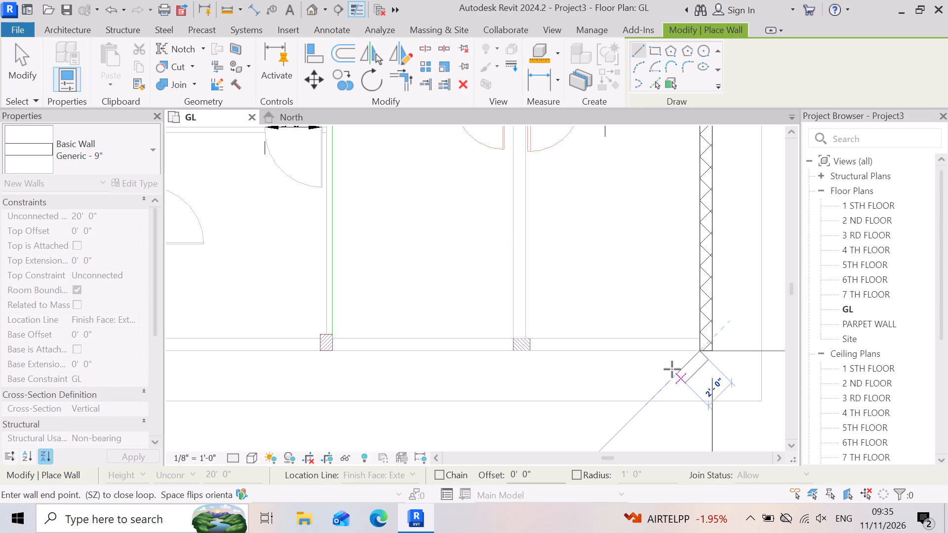
scroll(586, 374, down, 3)
key(space)
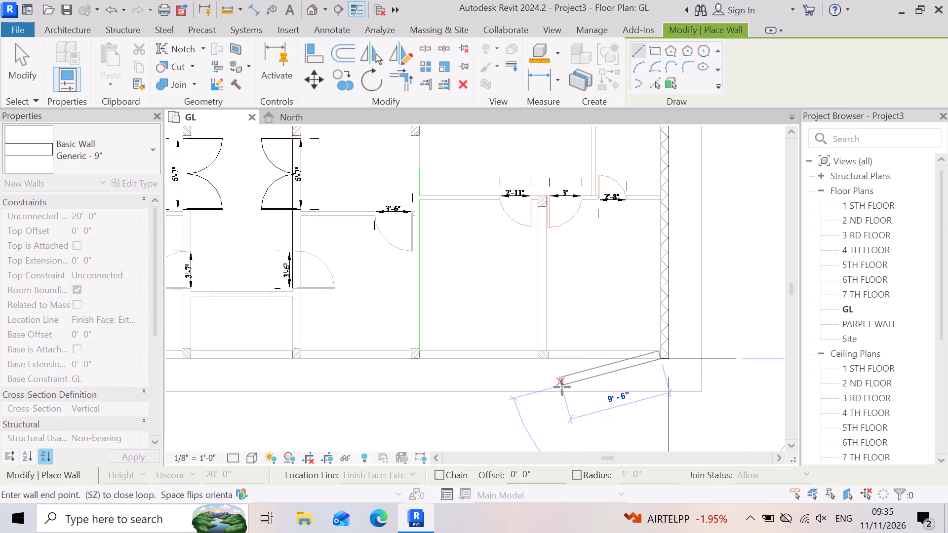
scroll(539, 385, up, 1)
scroll(685, 424, down, 6)
scroll(621, 421, up, 1)
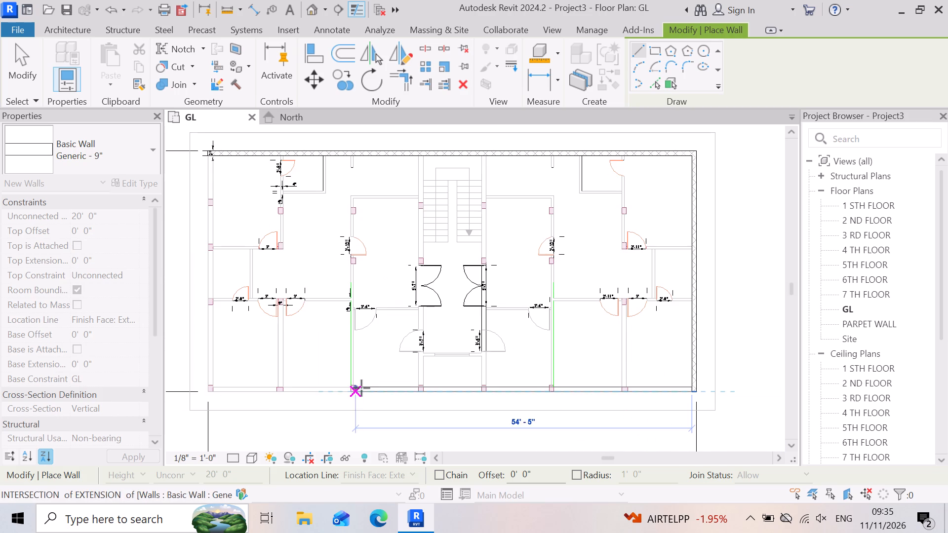
scroll(253, 412, up, 6)
scroll(294, 369, down, 3)
scroll(296, 368, up, 5)
scroll(303, 370, down, 4)
scroll(210, 369, up, 8)
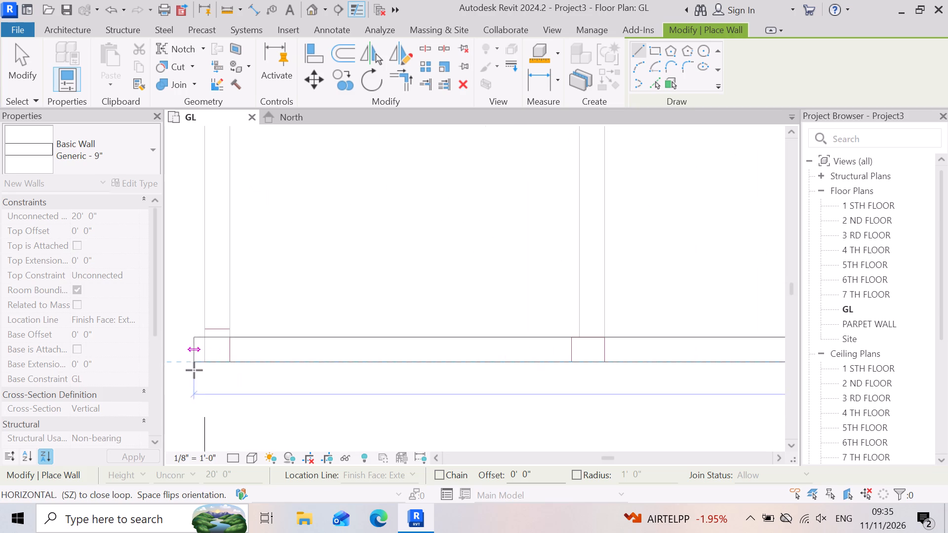
scroll(210, 368, up, 2)
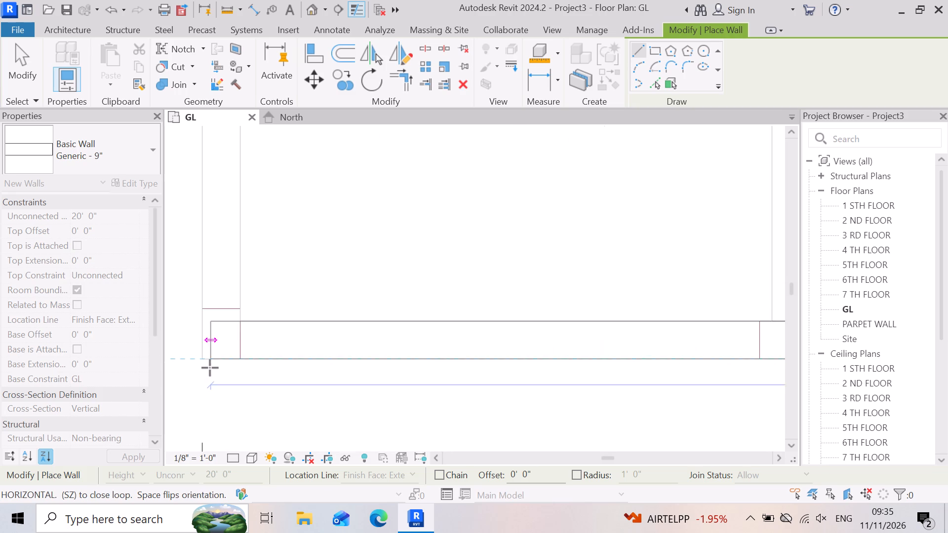
scroll(210, 368, up, 4)
click(199, 362)
Trace the plan's left-hand exterior wall from the lower-left corner up to the upper wall, flipped so its thickness falls inside the outline.
scroll(291, 437, down, 3)
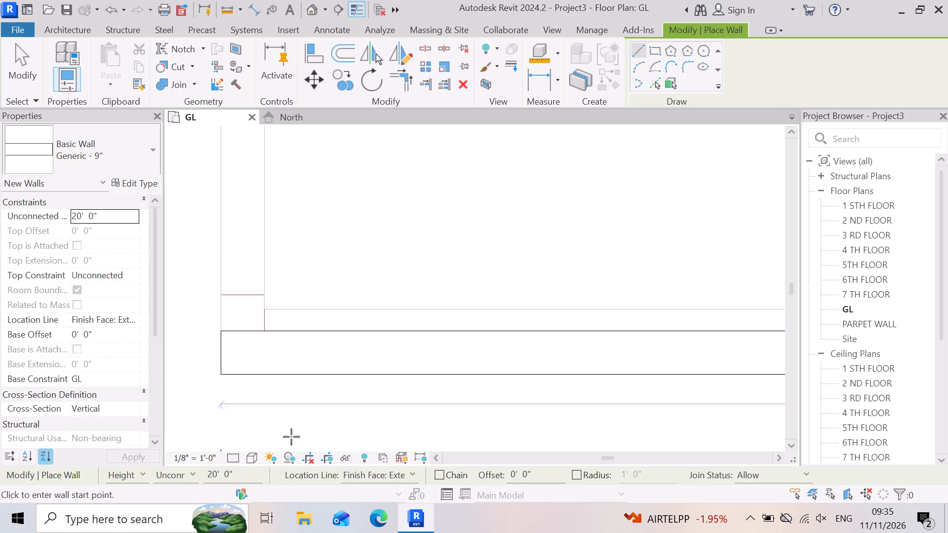
scroll(291, 437, down, 1)
click(270, 359)
scroll(301, 437, down, 4)
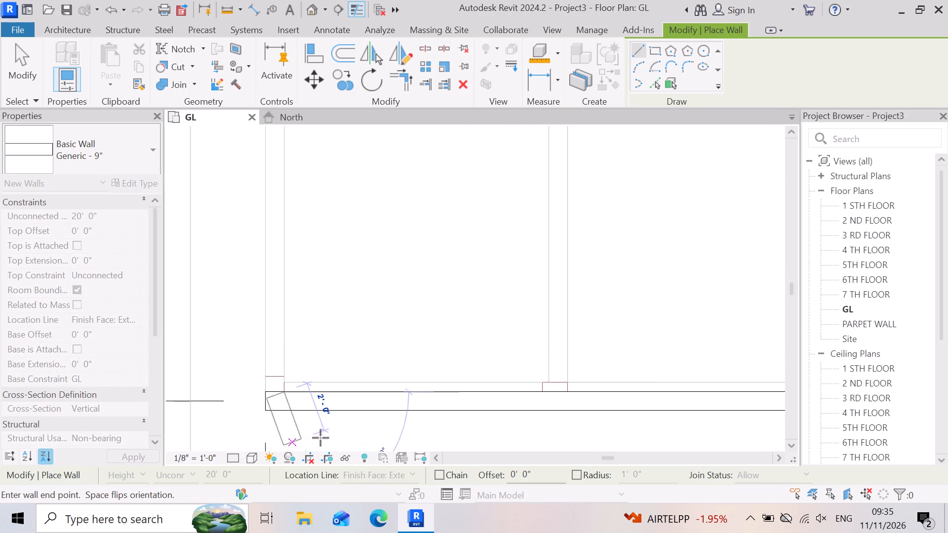
scroll(320, 438, down, 13)
scroll(333, 275, up, 2)
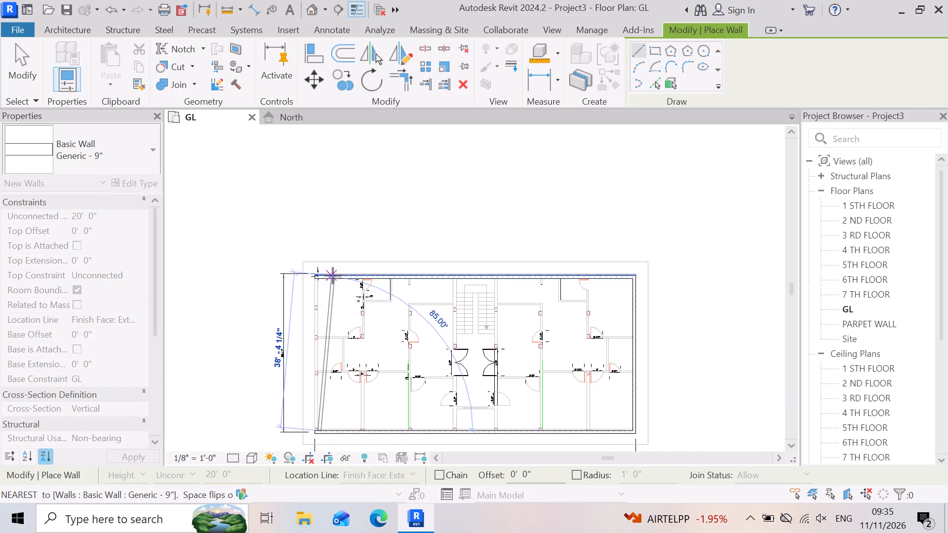
scroll(333, 275, up, 5)
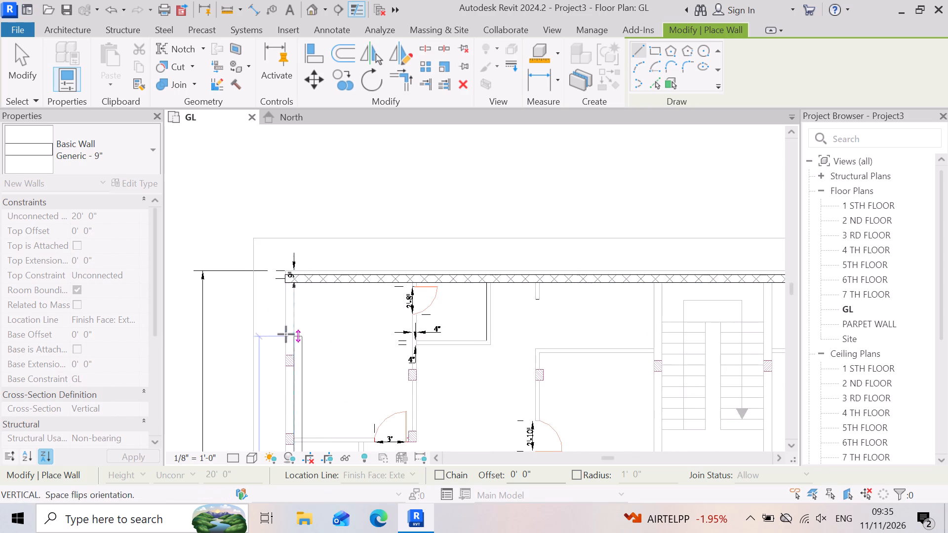
scroll(287, 276, up, 6)
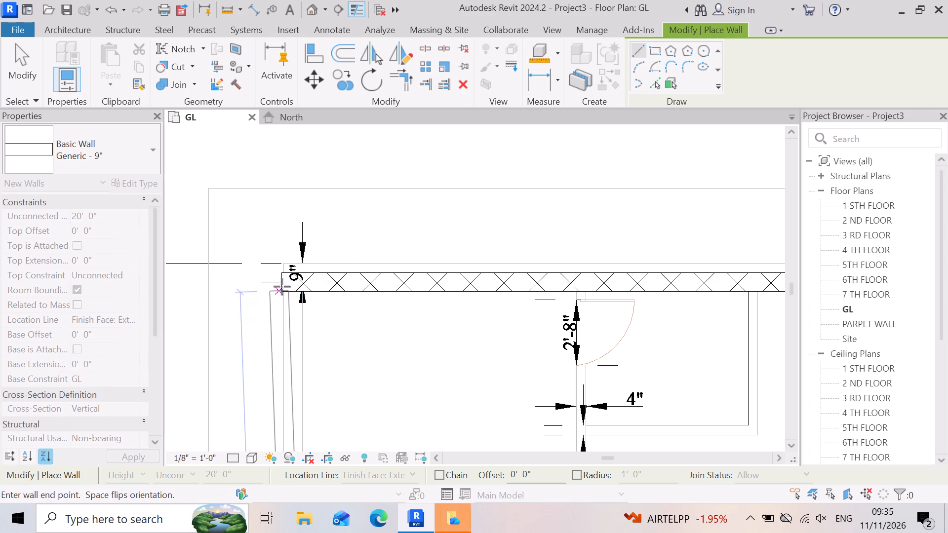
scroll(341, 252, down, 15)
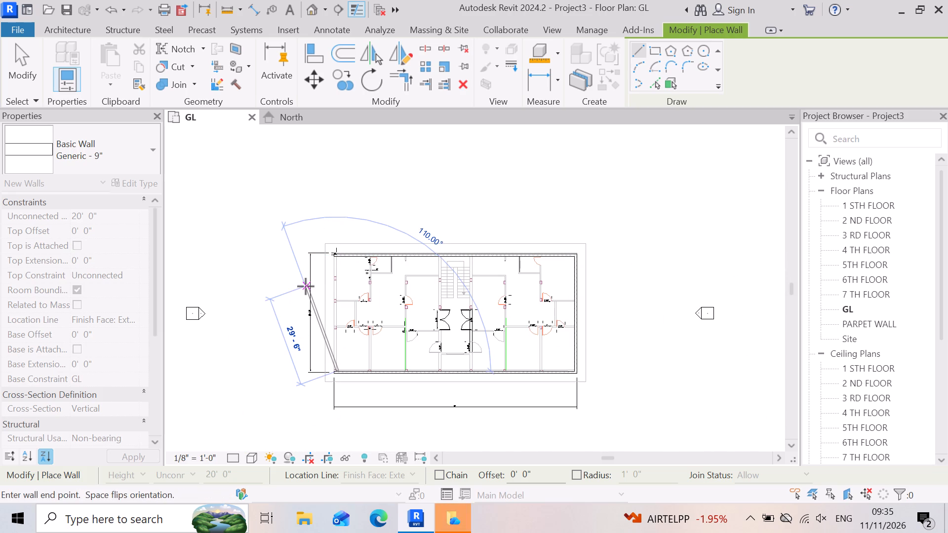
key(space)
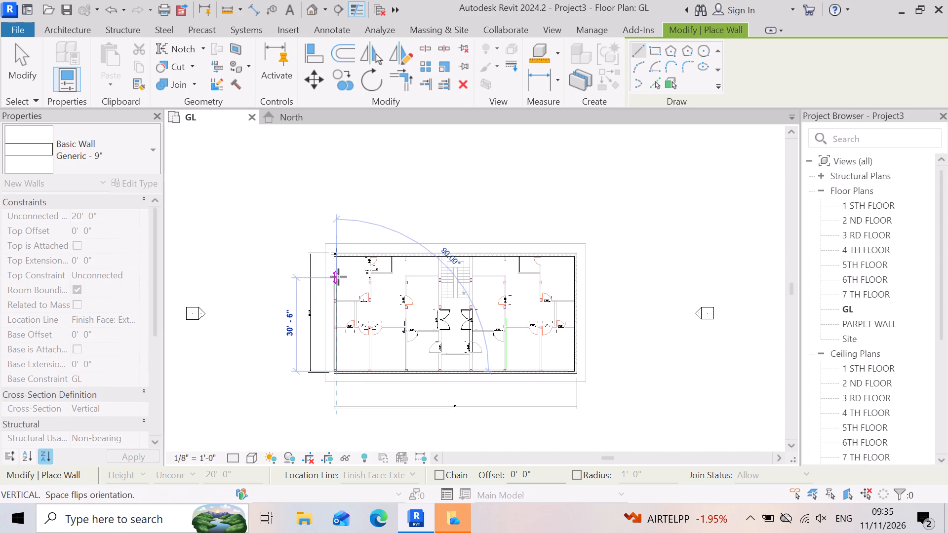
scroll(332, 255, up, 7)
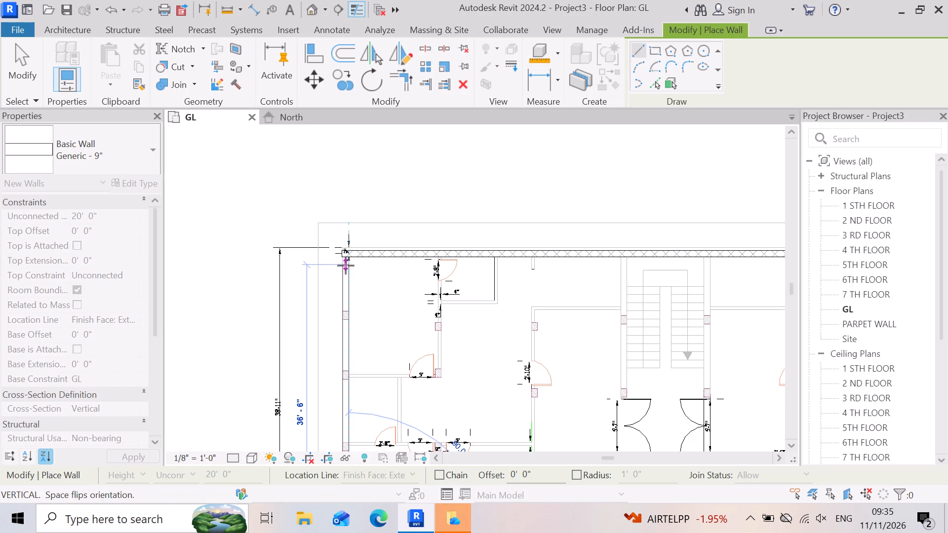
scroll(348, 277, up, 5)
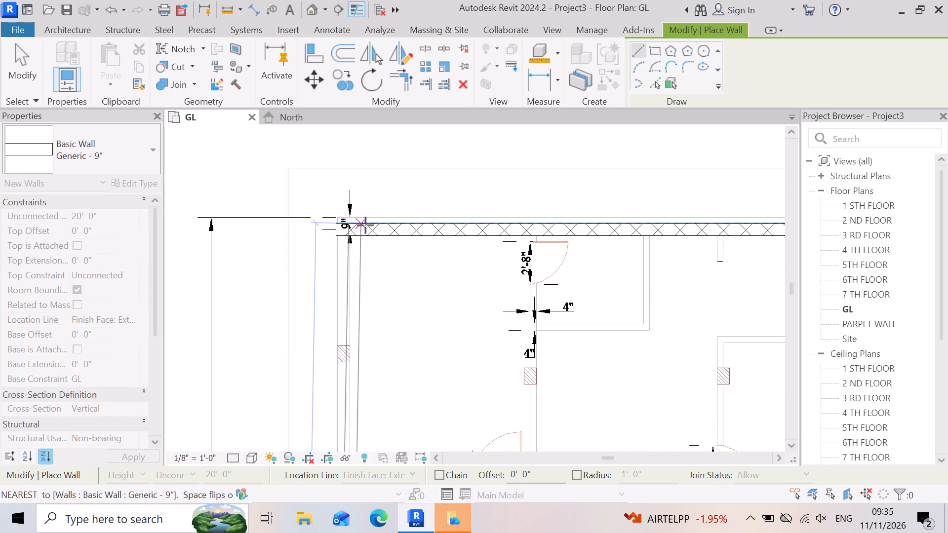
click(350, 230)
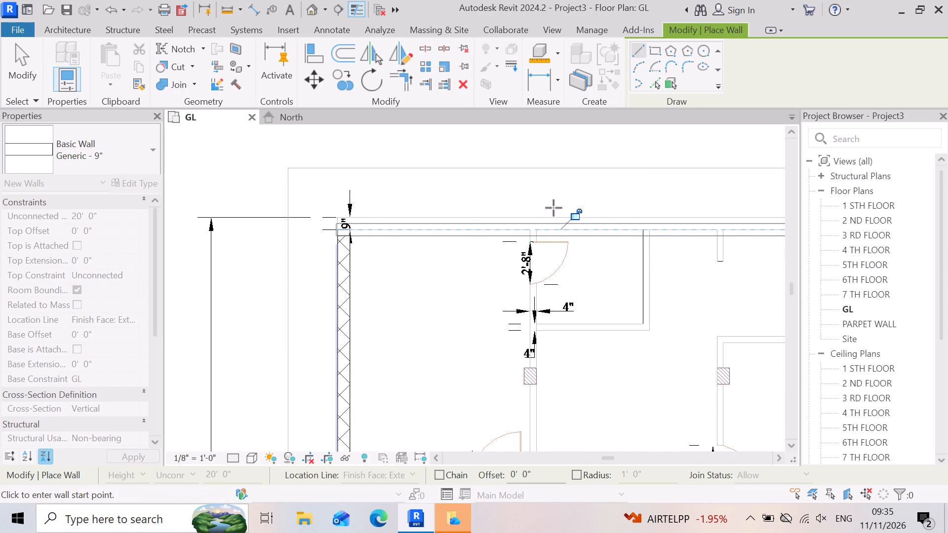
key(Escape)
Examine the linked plan's interior partitions and door openings inside the traced exterior walls.
scroll(399, 232, down, 8)
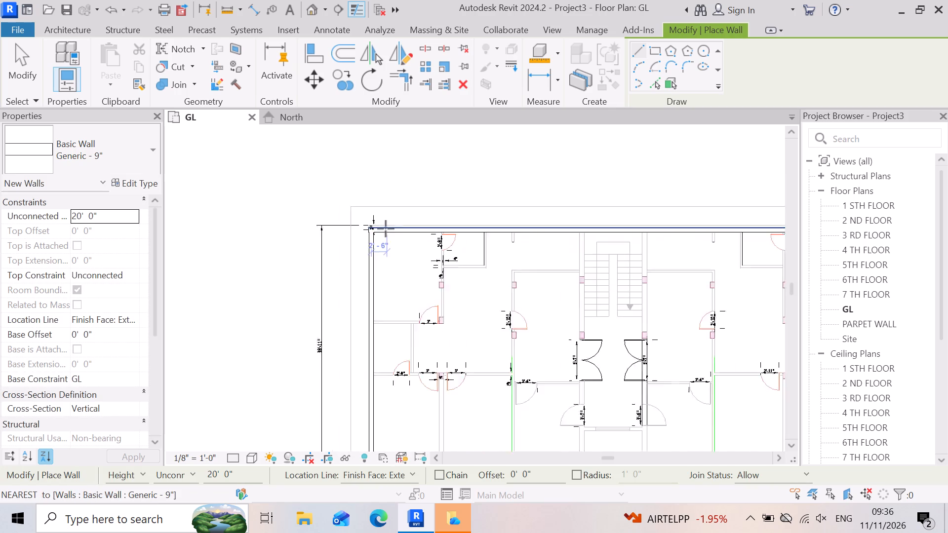
scroll(383, 264, down, 3)
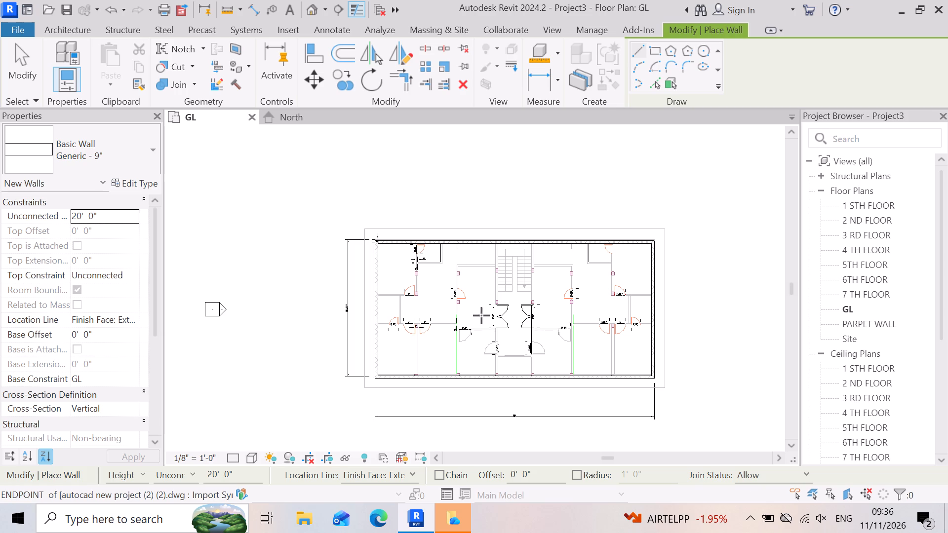
scroll(447, 229, up, 2)
scroll(459, 299, up, 3)
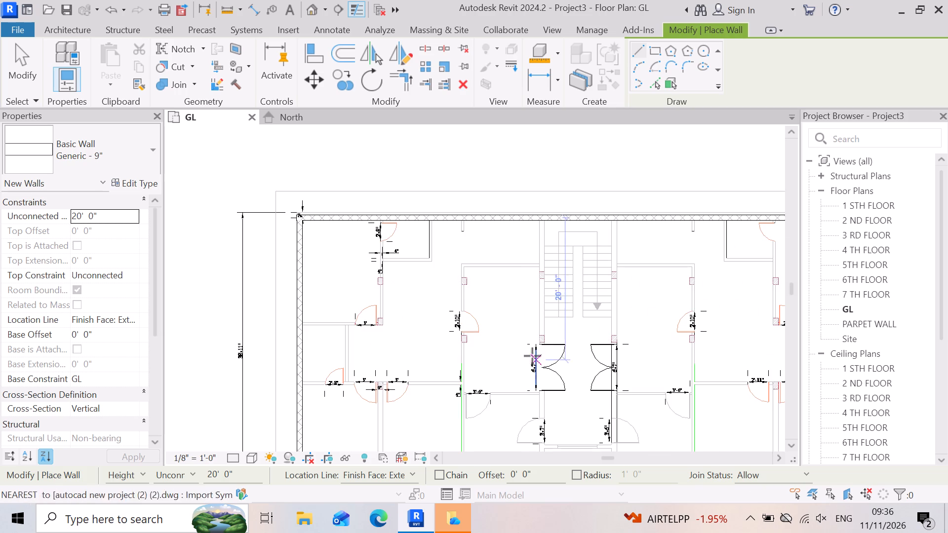
scroll(524, 343, up, 4)
scroll(495, 206, down, 3)
scroll(297, 308, up, 1)
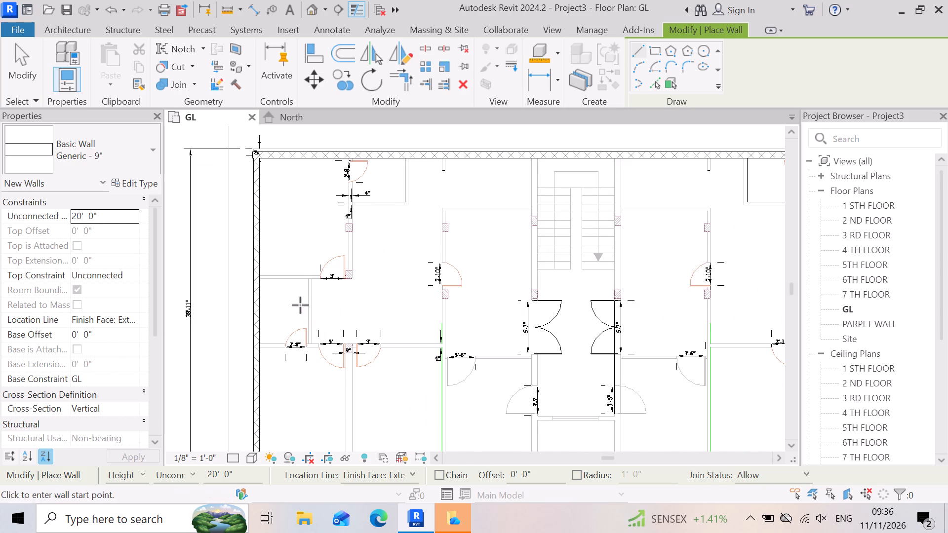
scroll(296, 271, up, 9)
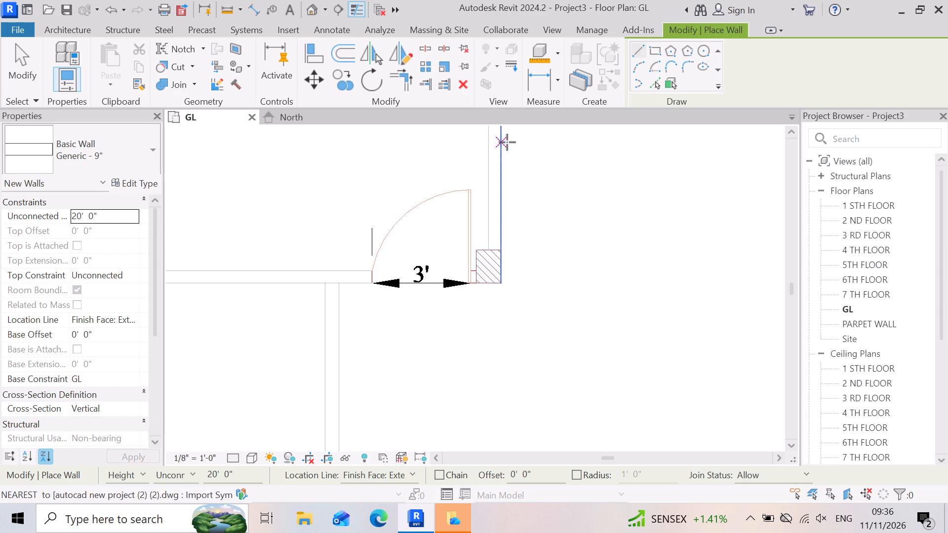
Duplicate the Generic - 9" wall type under the name Generic - 4.5".
click(157, 148)
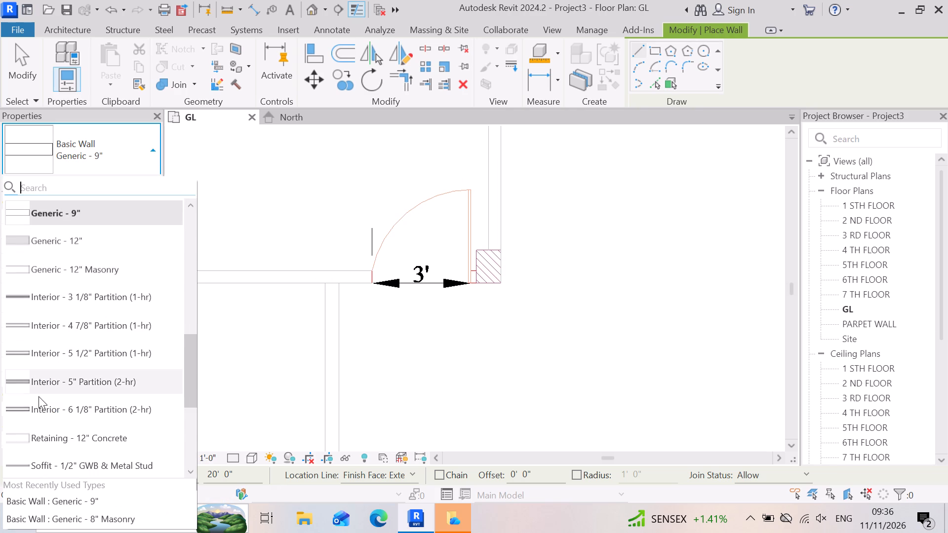
click(39, 396)
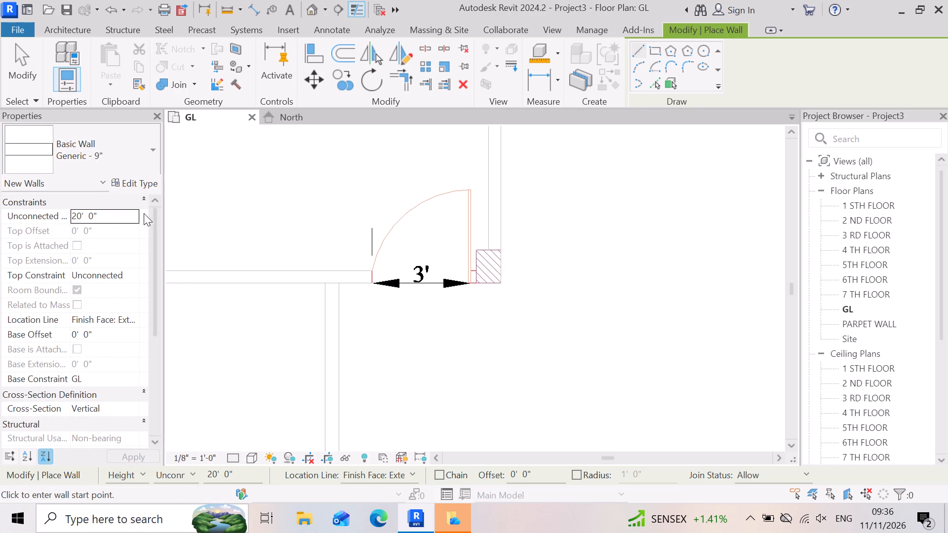
click(139, 183)
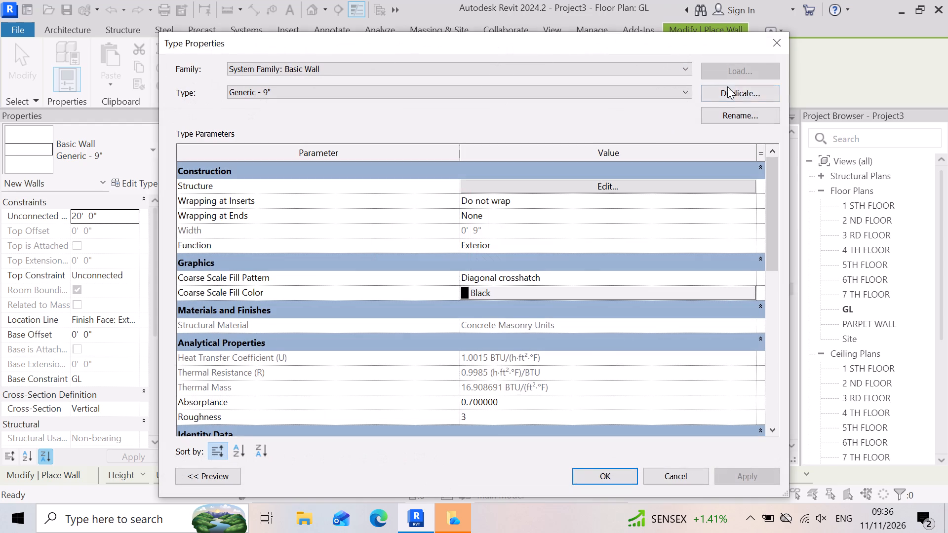
click(749, 95)
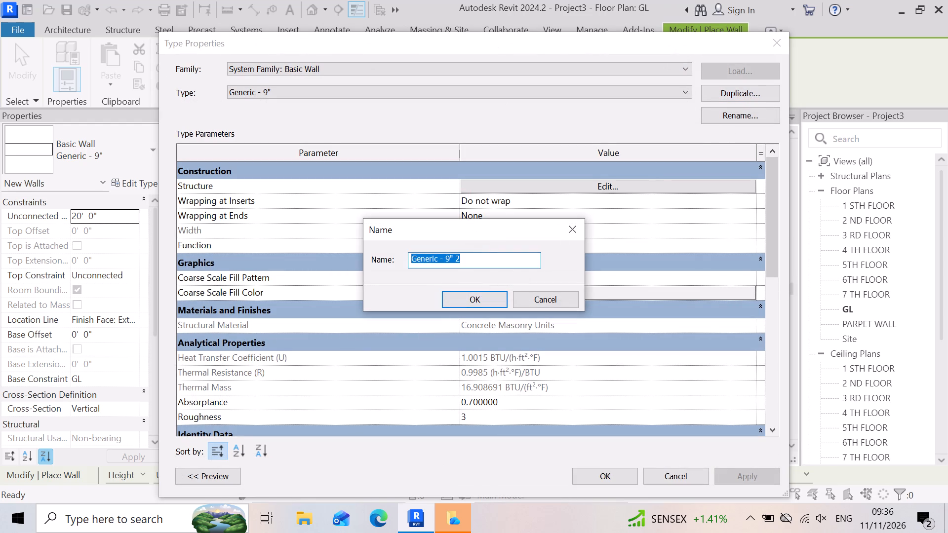
click(489, 262)
key(Delete)
key(BackSpace)
key(Delete)
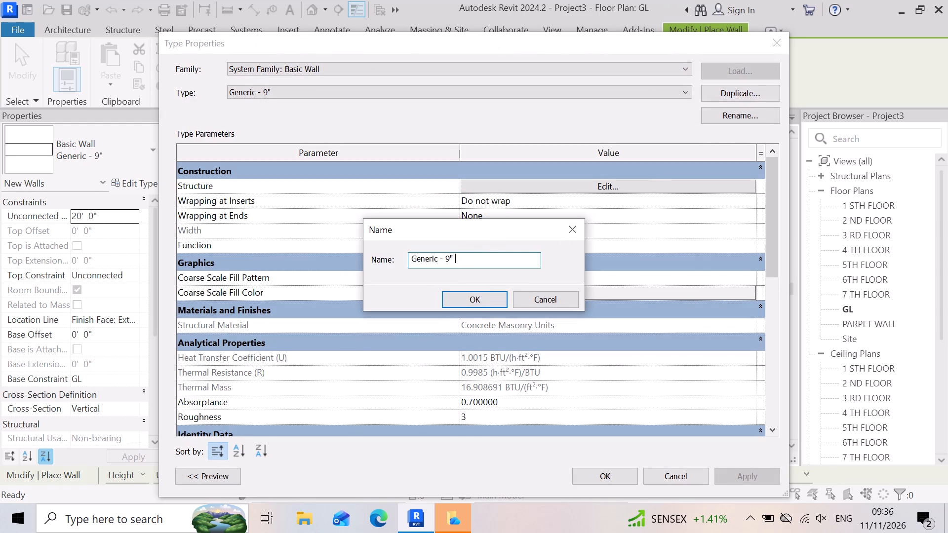
key(Delete)
key(Delete)
key(Delete)
key(BackSpace)
key(BackSpace)
key(BackSpace)
key(4)
text(.5)
key(shift+quotedbl)
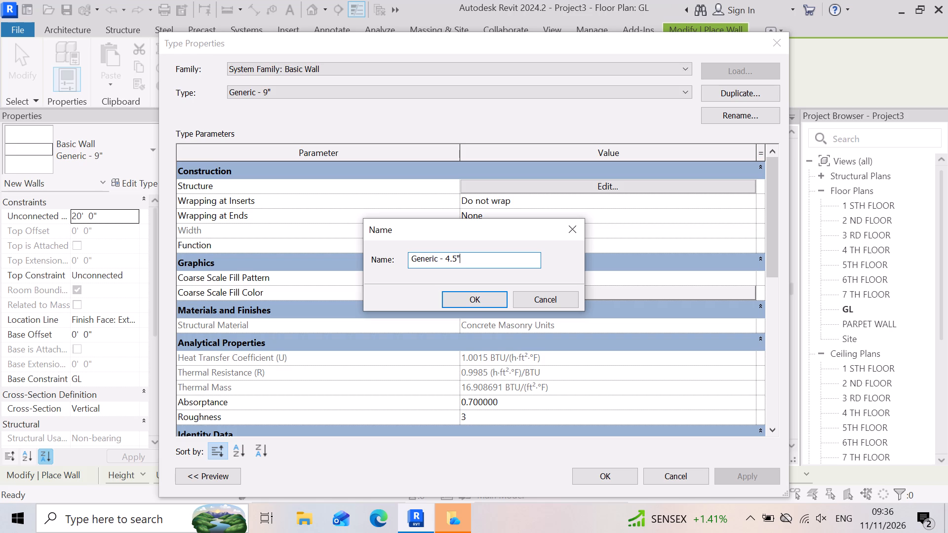
scroll(482, 238, down, 1)
click(500, 304)
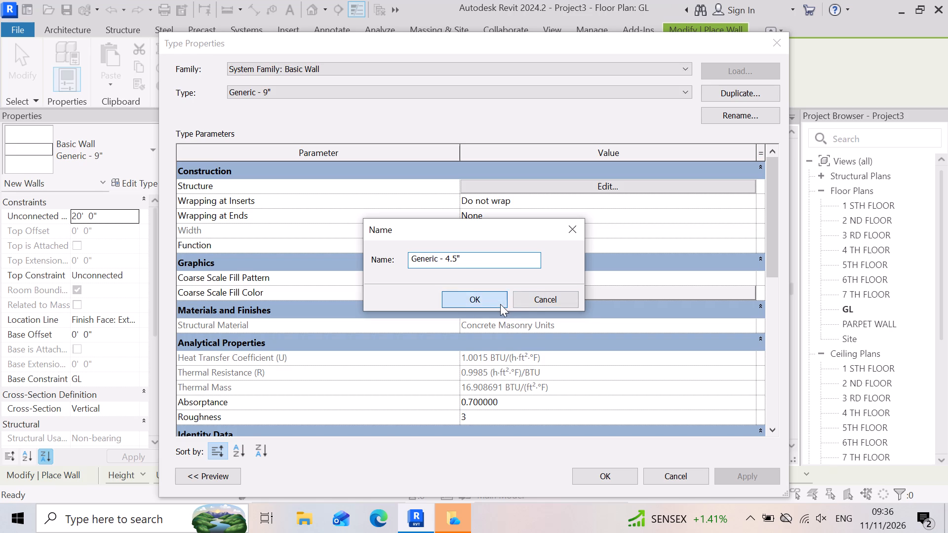
Set the Concrete Masonry Units structure layer of the Generic - 4.5" wall type to a thickness of 4.5".
click(549, 189)
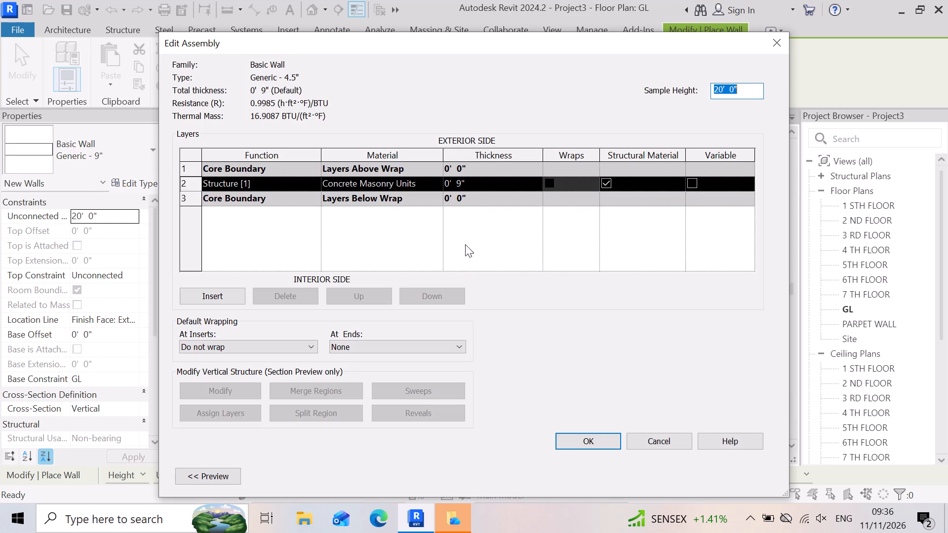
click(483, 181)
key(BackSpace)
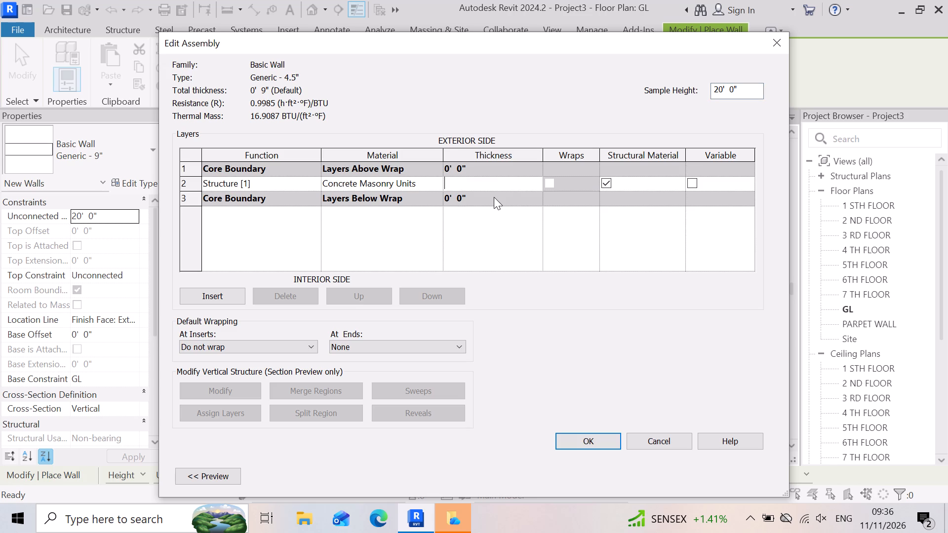
key(4)
text(.5)
key(shift+quotedbl)
key(Return)
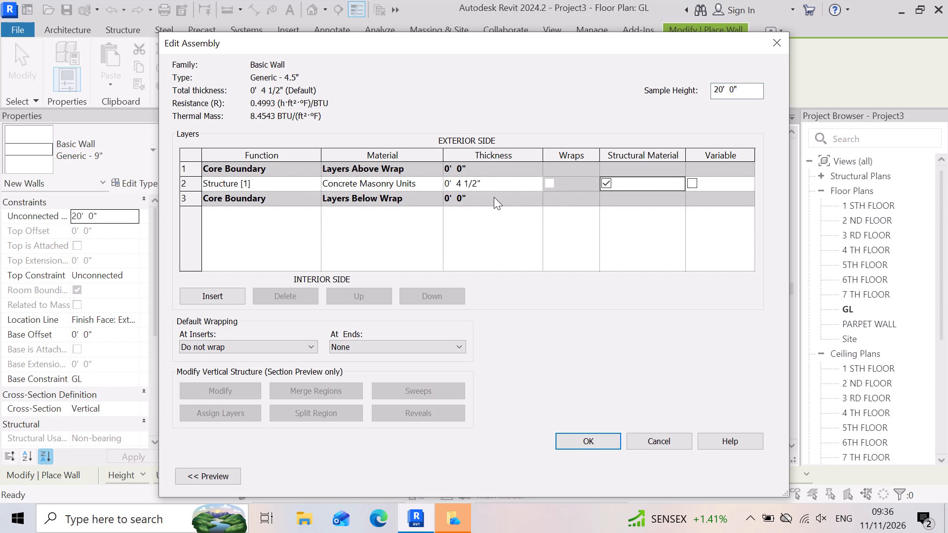
click(597, 436)
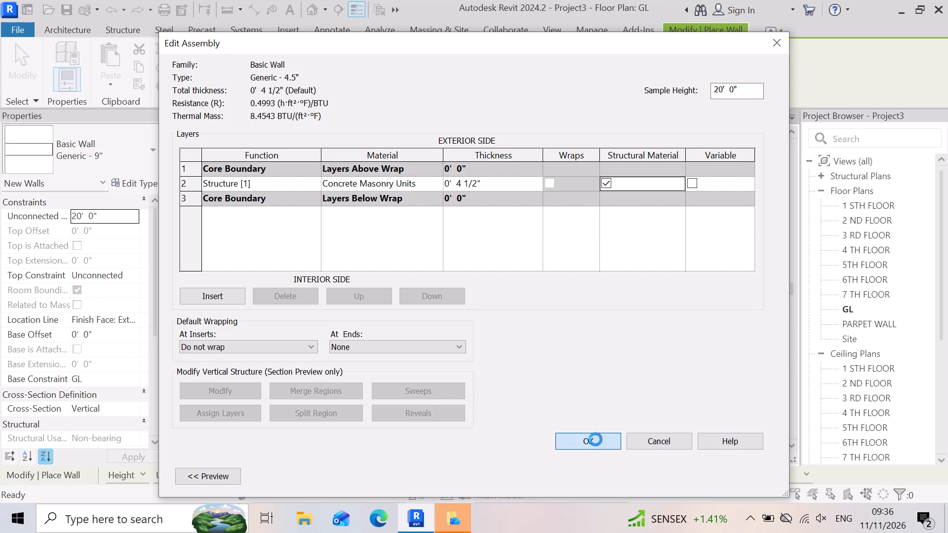
click(770, 480)
click(593, 471)
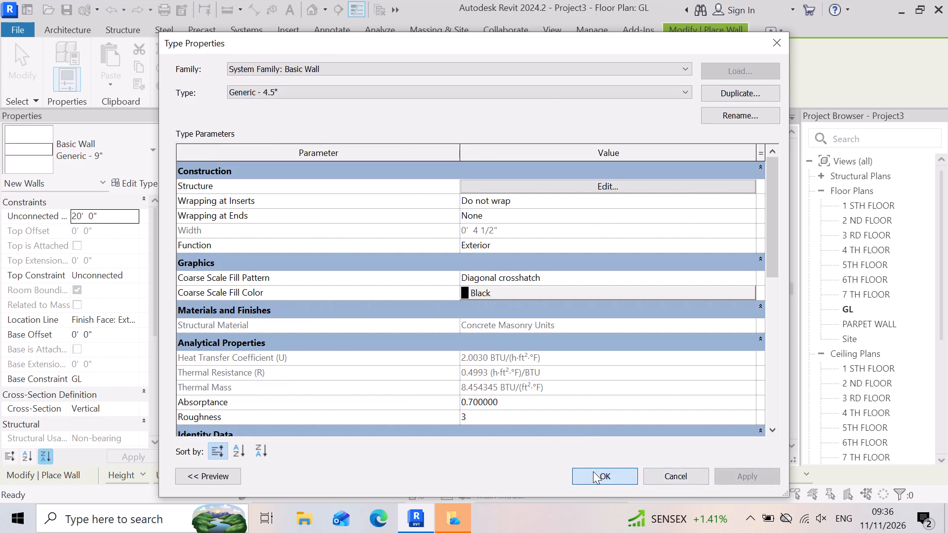
Examine the interior partitions and door openings in the left half of the linked plan.
scroll(514, 399, down, 13)
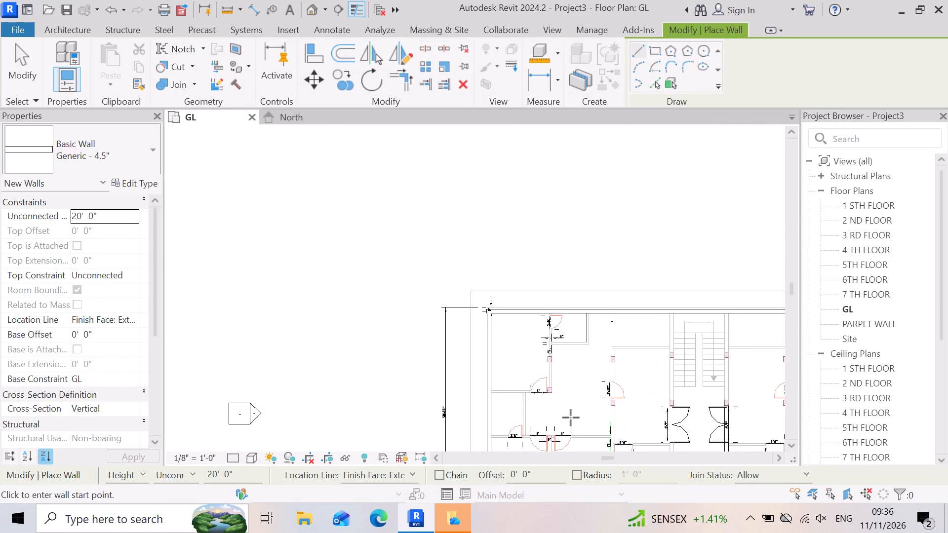
scroll(585, 354, up, 10)
scroll(426, 246, up, 8)
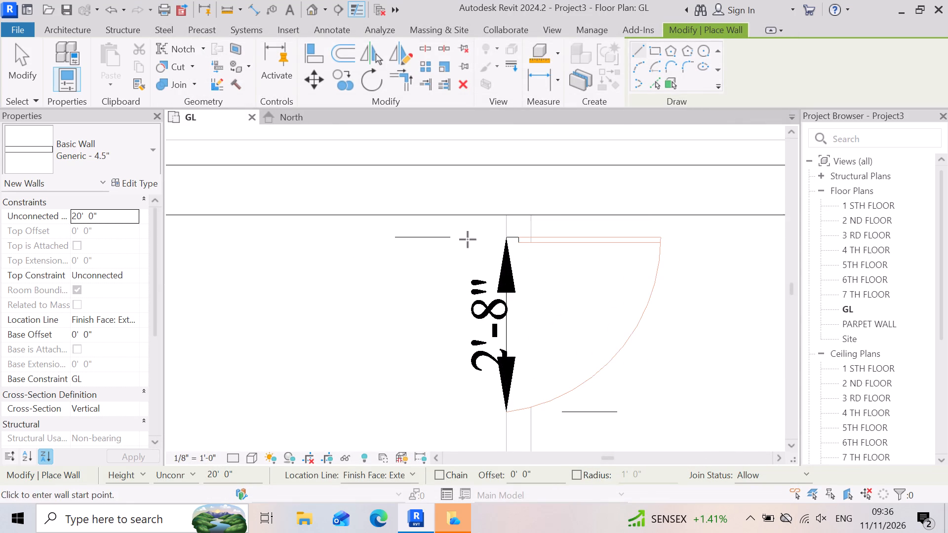
scroll(453, 234, down, 18)
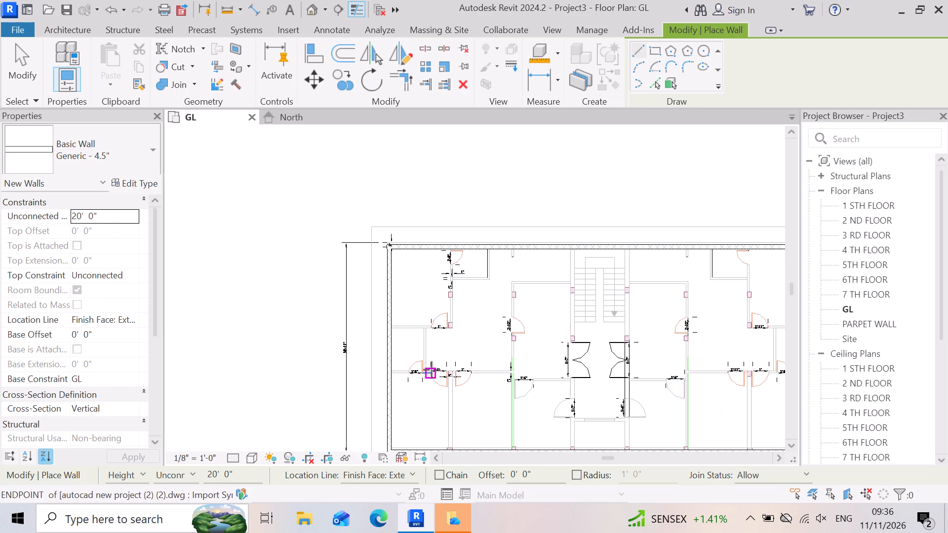
scroll(501, 292, down, 4)
scroll(463, 405, up, 6)
scroll(478, 347, up, 1)
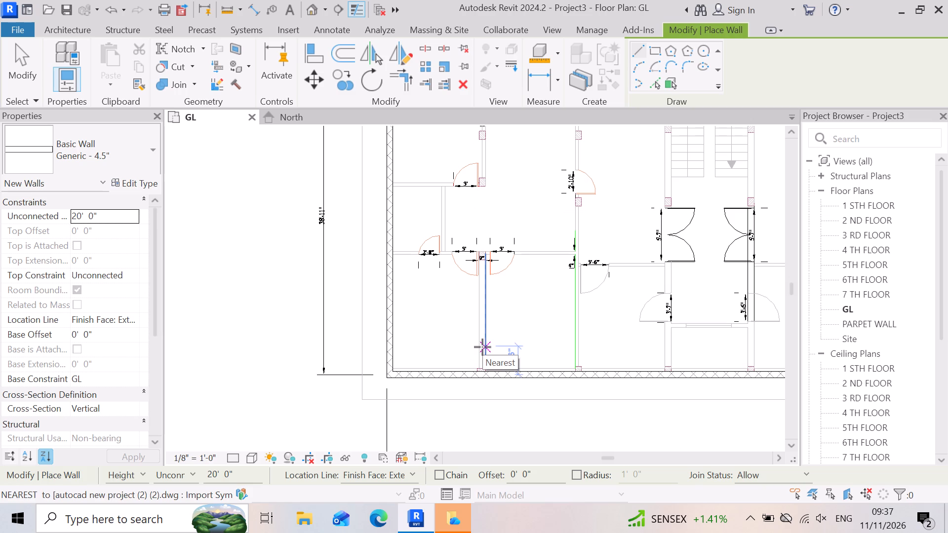
scroll(470, 369, up, 4)
scroll(432, 348, down, 4)
scroll(381, 174, up, 5)
scroll(596, 362, down, 3)
scroll(515, 202, up, 5)
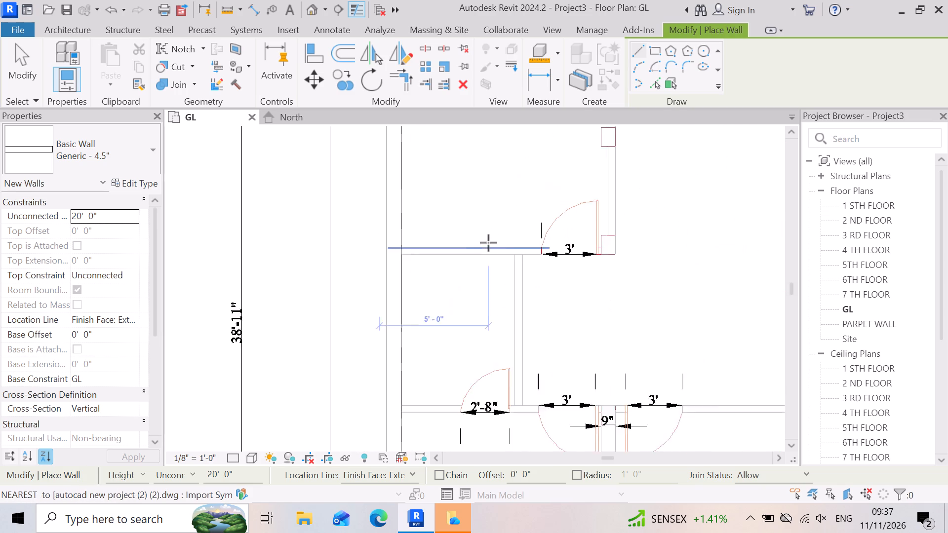
scroll(488, 243, up, 5)
scroll(355, 283, up, 2)
scroll(457, 360, down, 7)
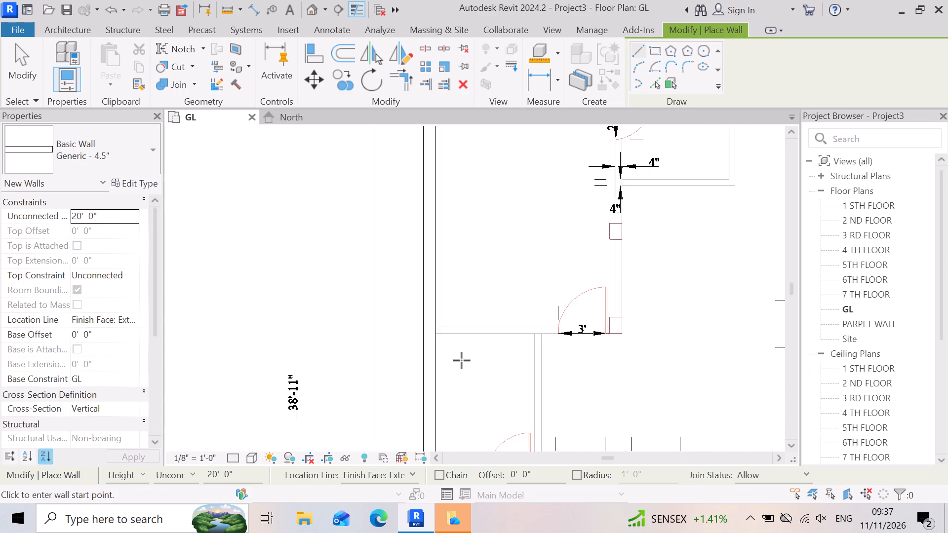
scroll(462, 360, down, 9)
scroll(510, 289, up, 3)
scroll(403, 401, up, 7)
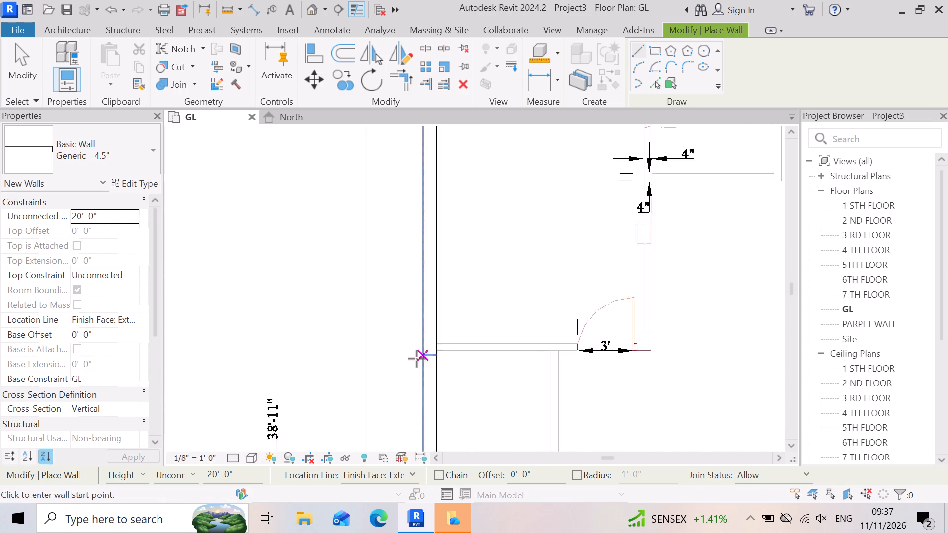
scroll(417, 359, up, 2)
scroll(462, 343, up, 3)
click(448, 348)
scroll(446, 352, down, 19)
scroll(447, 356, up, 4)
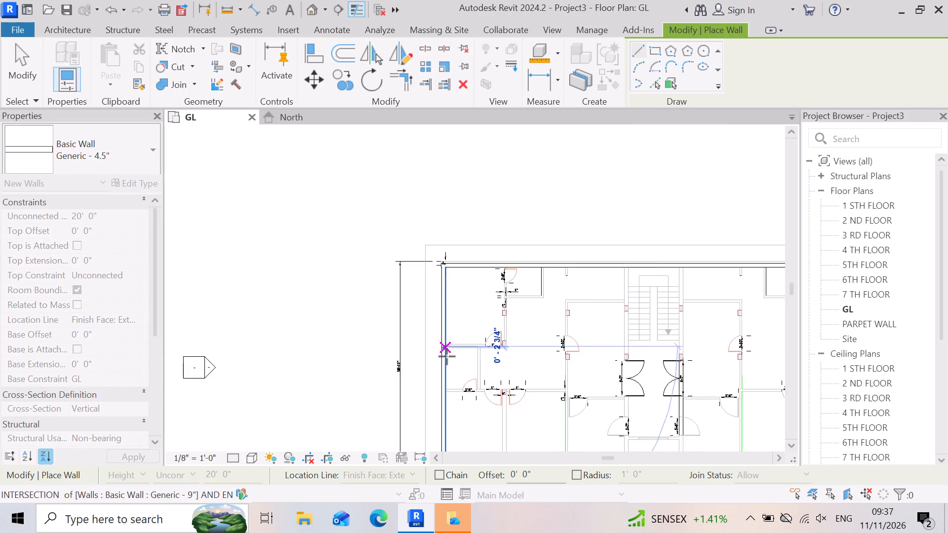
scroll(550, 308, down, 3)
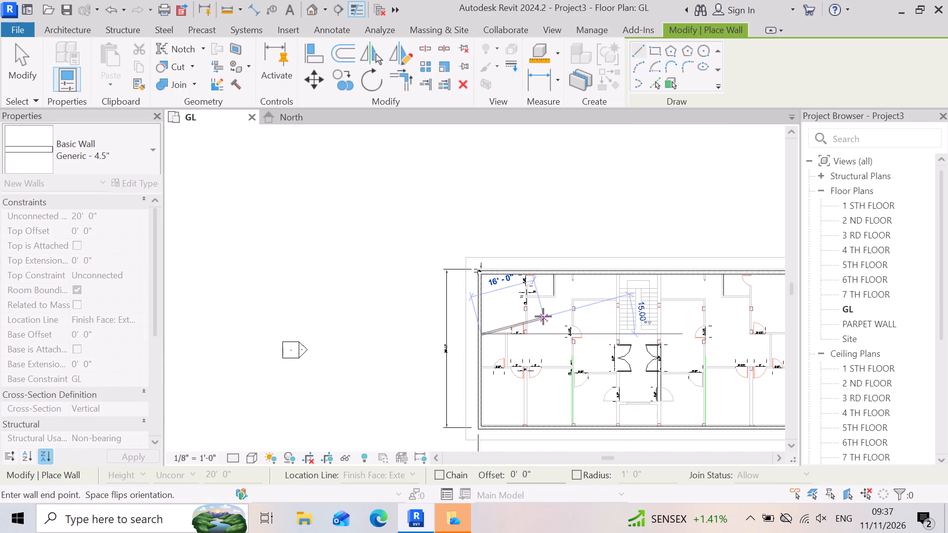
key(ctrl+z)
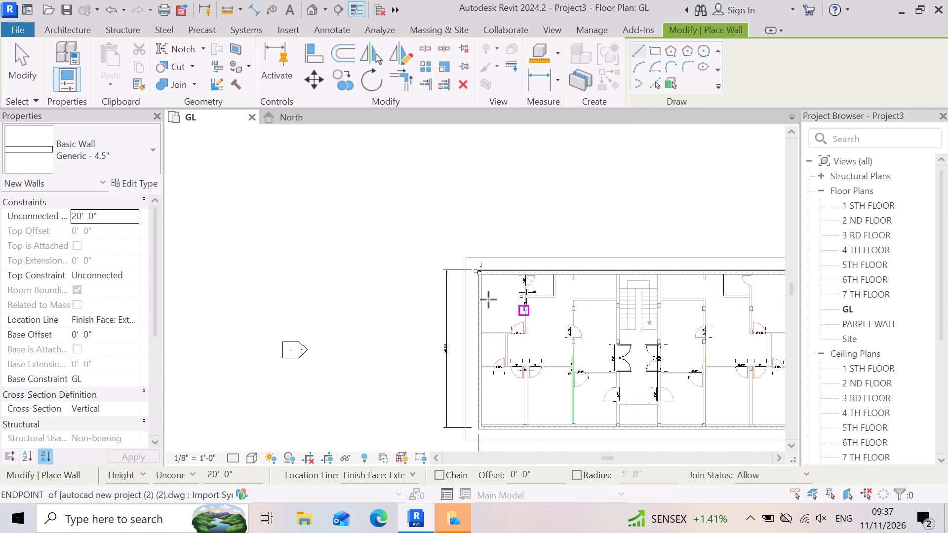
Undo the creation of the Generic - 4.5" wall type.
scroll(374, 302, down, 3)
key(ctrl+z)
key(ctrl+z)
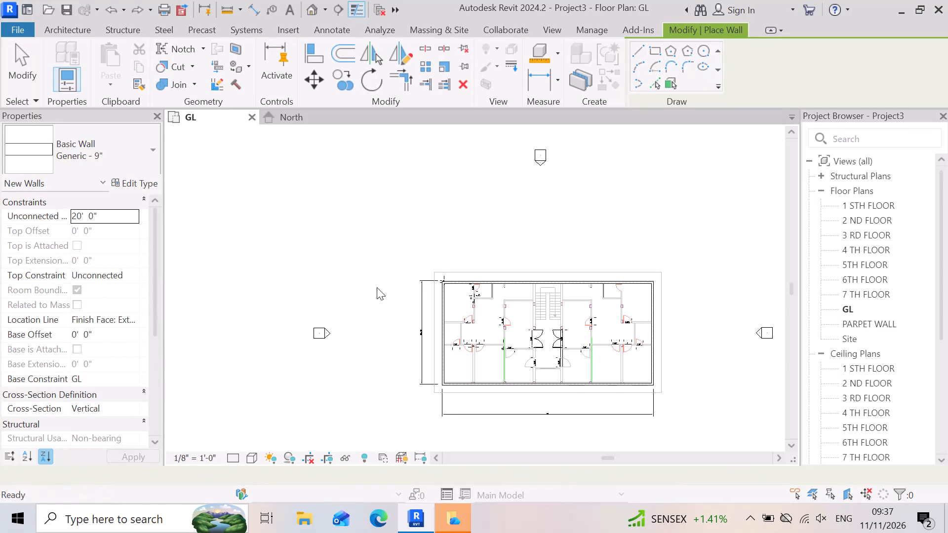
key(z)
key(z)
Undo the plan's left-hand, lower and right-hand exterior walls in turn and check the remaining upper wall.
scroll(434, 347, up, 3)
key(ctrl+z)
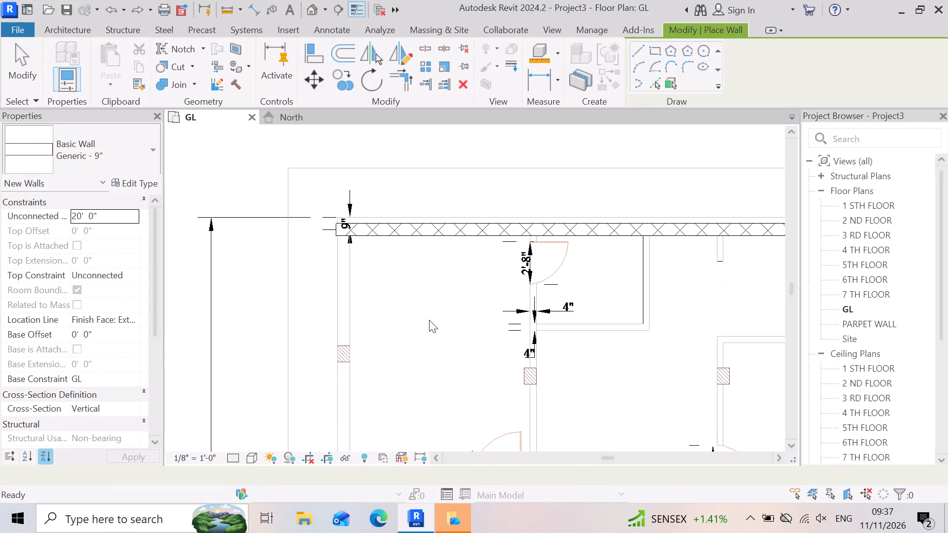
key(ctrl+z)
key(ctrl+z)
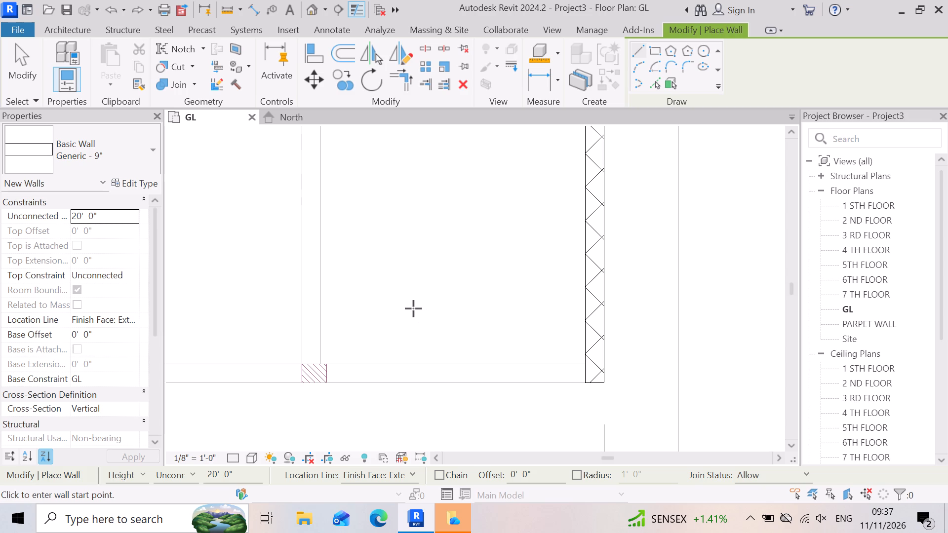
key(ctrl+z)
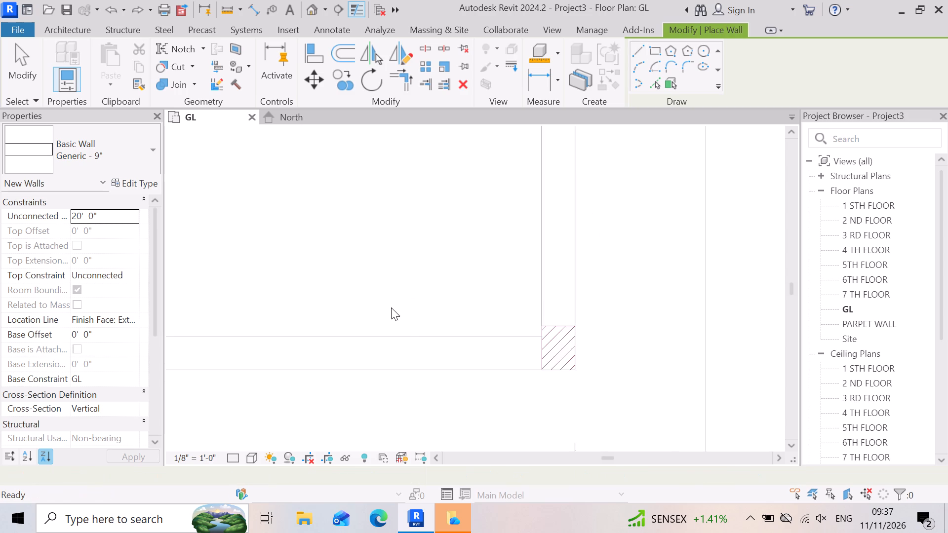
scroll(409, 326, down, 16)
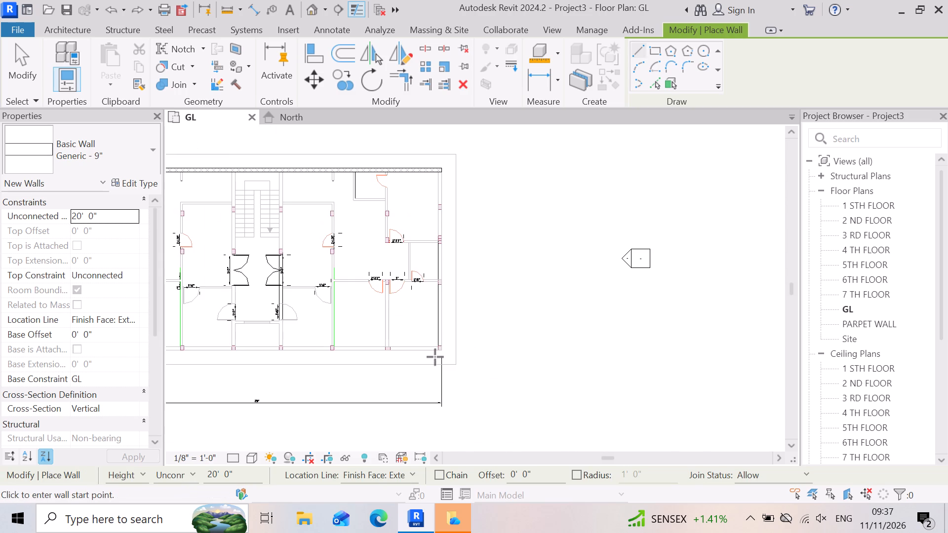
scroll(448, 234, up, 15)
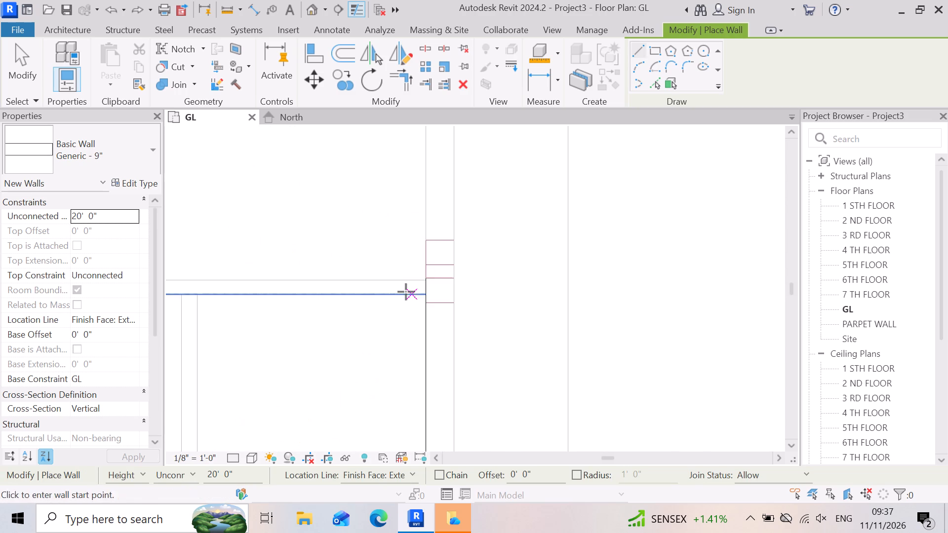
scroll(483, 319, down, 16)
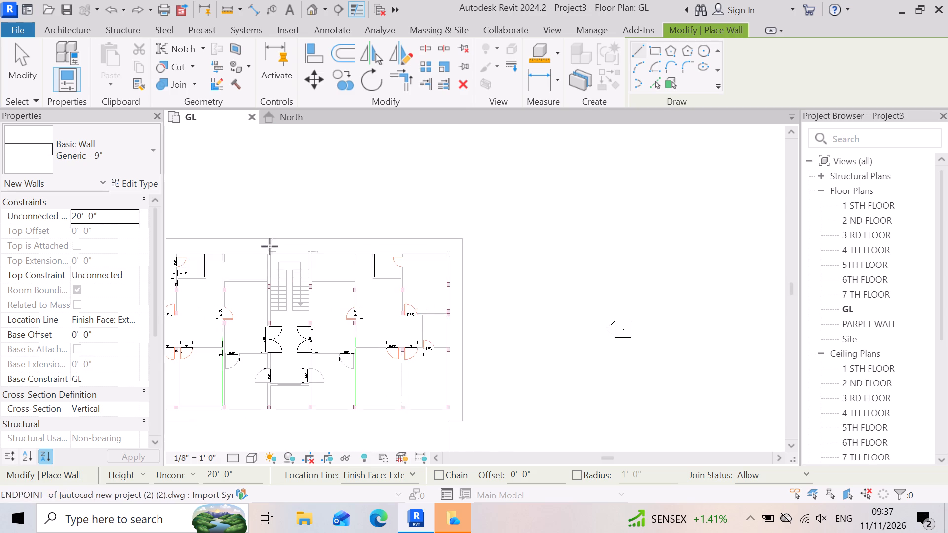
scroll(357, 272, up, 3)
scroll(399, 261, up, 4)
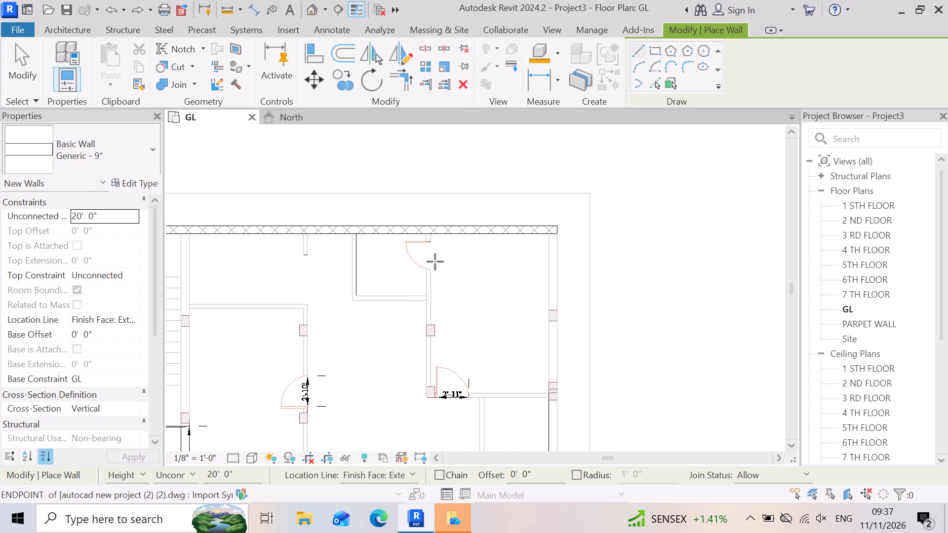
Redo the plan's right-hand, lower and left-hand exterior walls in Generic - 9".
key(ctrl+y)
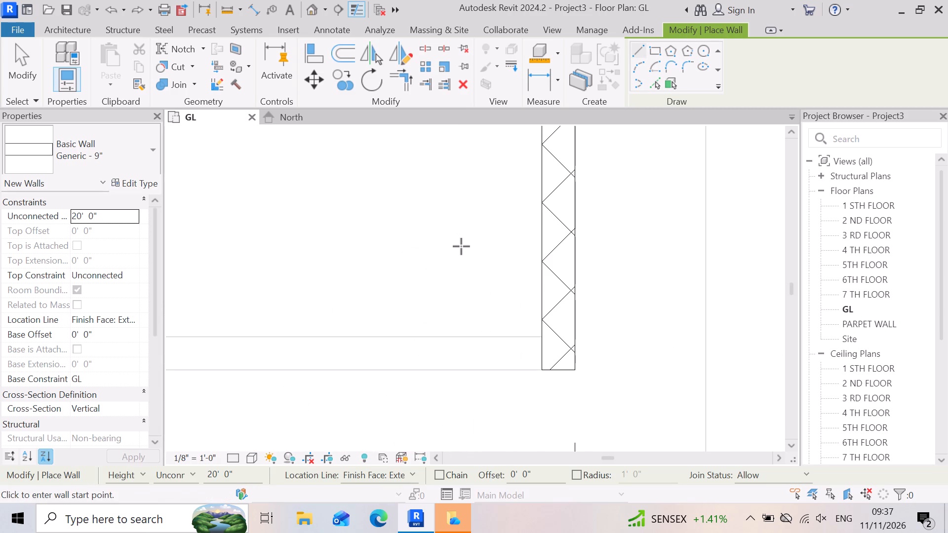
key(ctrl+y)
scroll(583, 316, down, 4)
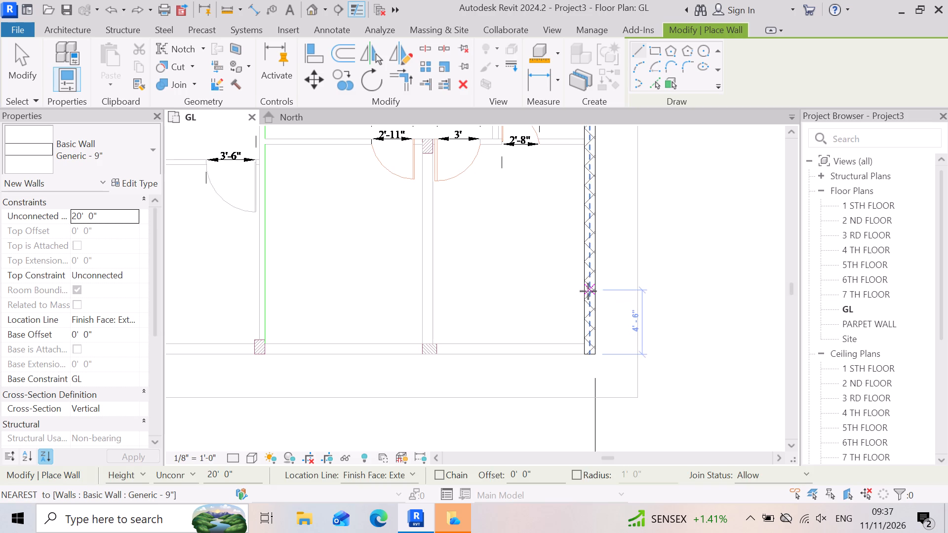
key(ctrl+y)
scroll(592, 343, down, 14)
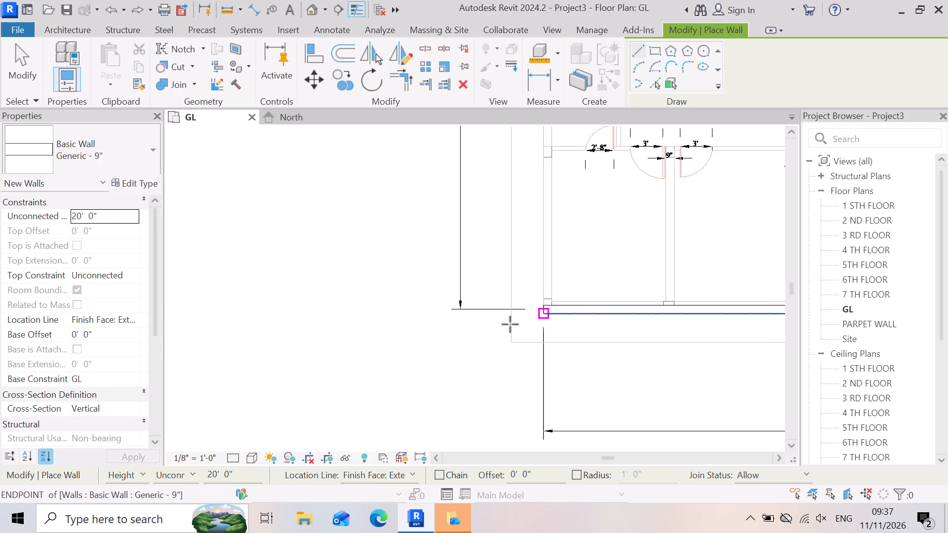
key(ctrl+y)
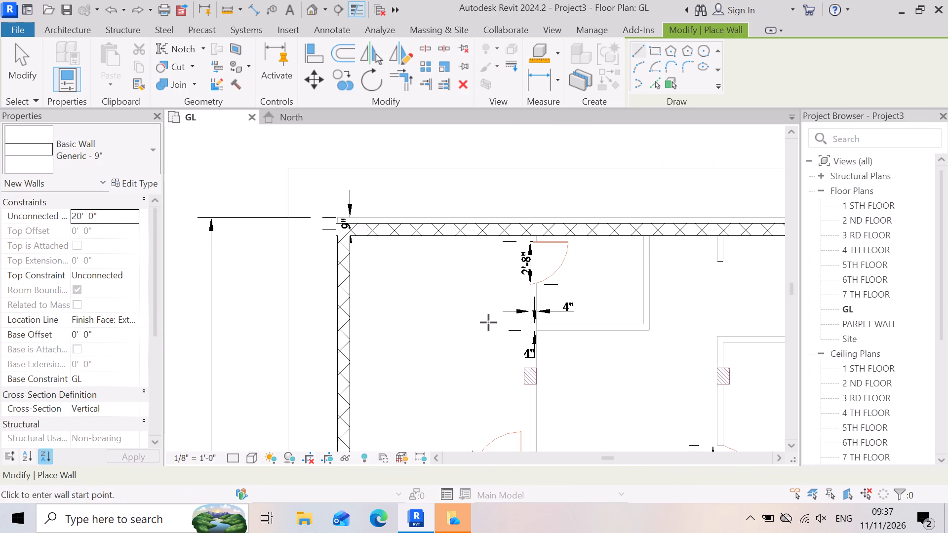
Choose the Interior - 5 1/2" Partition (1-hr) wall type for new walls.
scroll(488, 327, down, 9)
scroll(460, 330, up, 10)
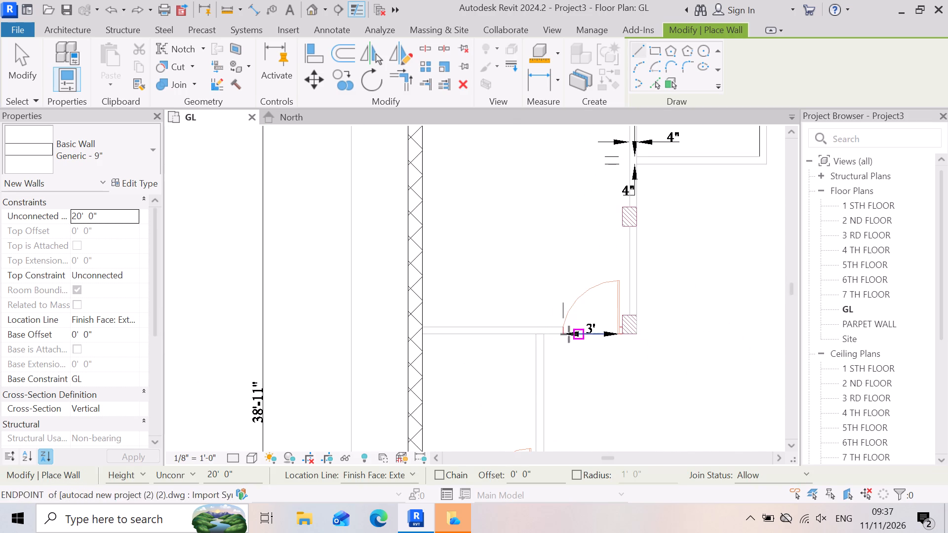
click(154, 146)
scroll(90, 502, down, 4)
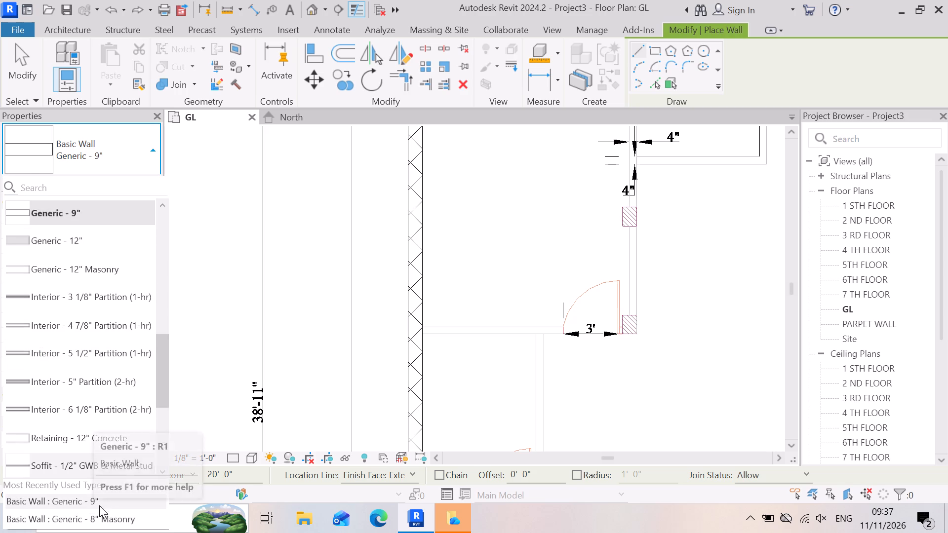
scroll(61, 492, down, 4)
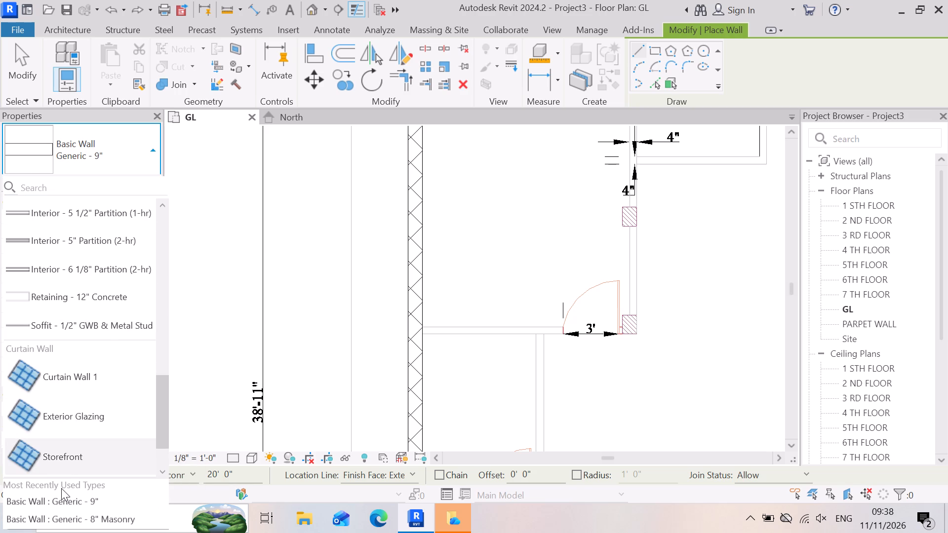
scroll(61, 488, up, 3)
drag(46, 233, 46, 227)
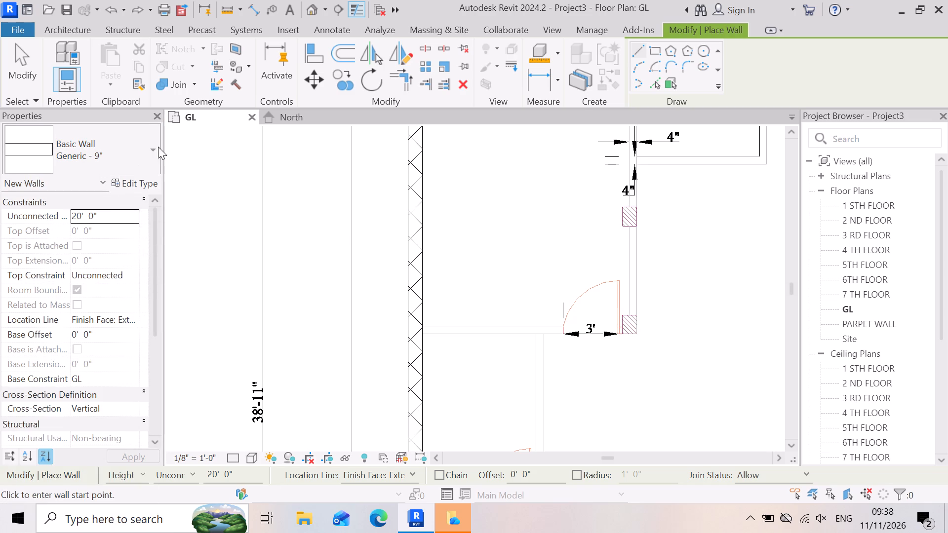
click(161, 147)
click(151, 158)
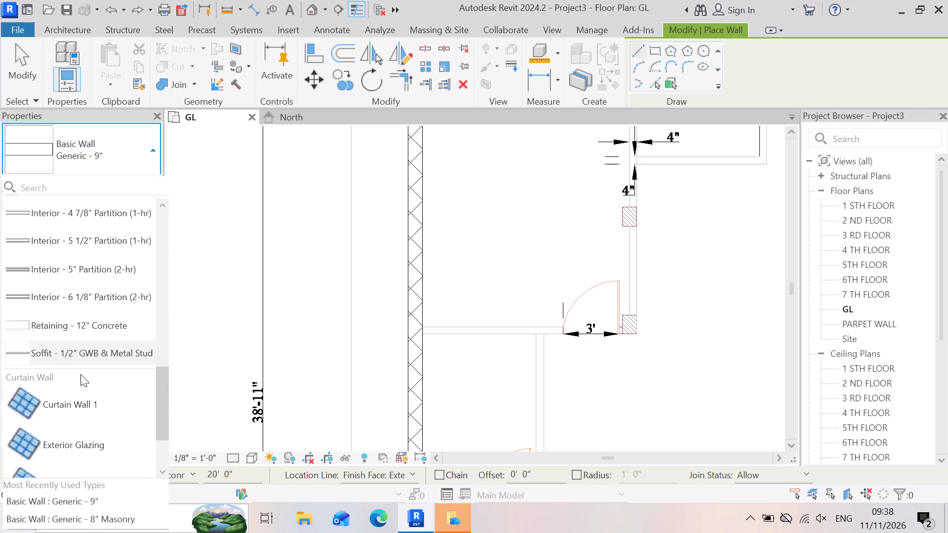
click(106, 234)
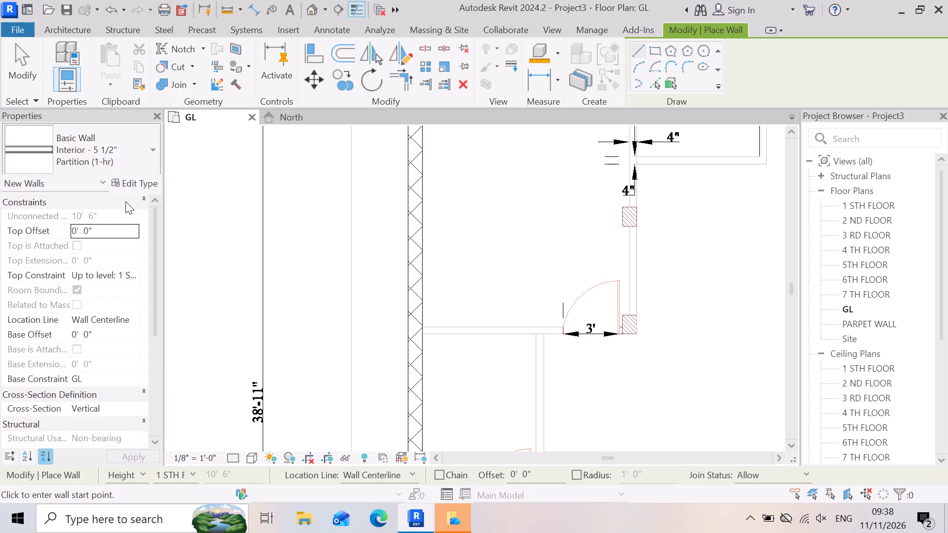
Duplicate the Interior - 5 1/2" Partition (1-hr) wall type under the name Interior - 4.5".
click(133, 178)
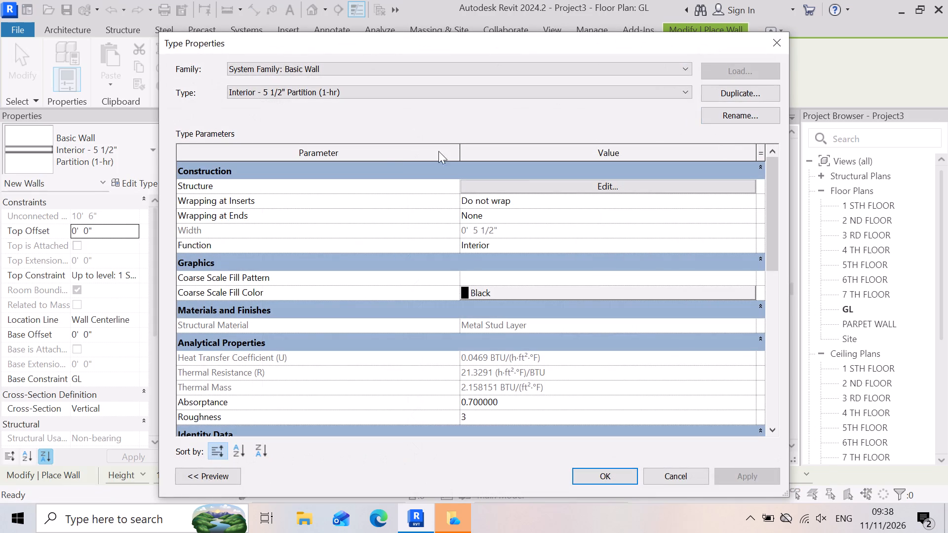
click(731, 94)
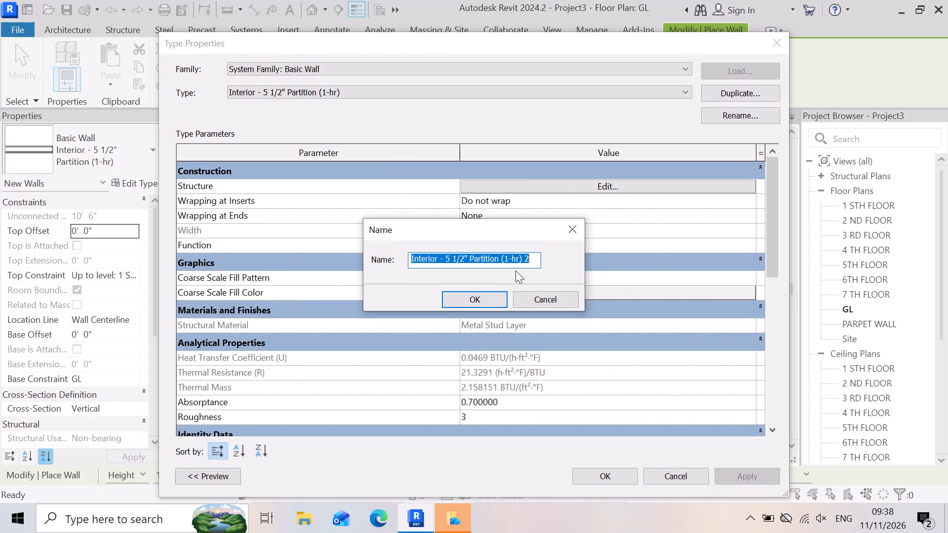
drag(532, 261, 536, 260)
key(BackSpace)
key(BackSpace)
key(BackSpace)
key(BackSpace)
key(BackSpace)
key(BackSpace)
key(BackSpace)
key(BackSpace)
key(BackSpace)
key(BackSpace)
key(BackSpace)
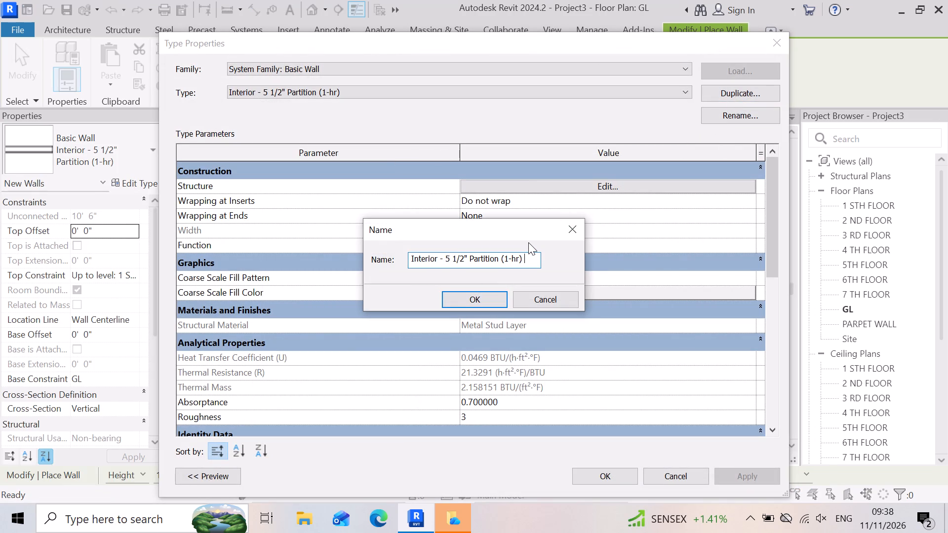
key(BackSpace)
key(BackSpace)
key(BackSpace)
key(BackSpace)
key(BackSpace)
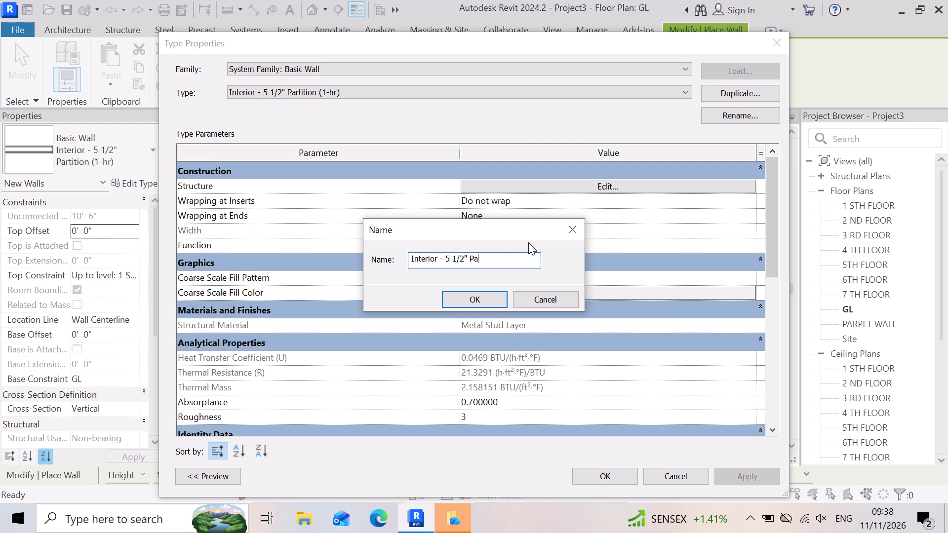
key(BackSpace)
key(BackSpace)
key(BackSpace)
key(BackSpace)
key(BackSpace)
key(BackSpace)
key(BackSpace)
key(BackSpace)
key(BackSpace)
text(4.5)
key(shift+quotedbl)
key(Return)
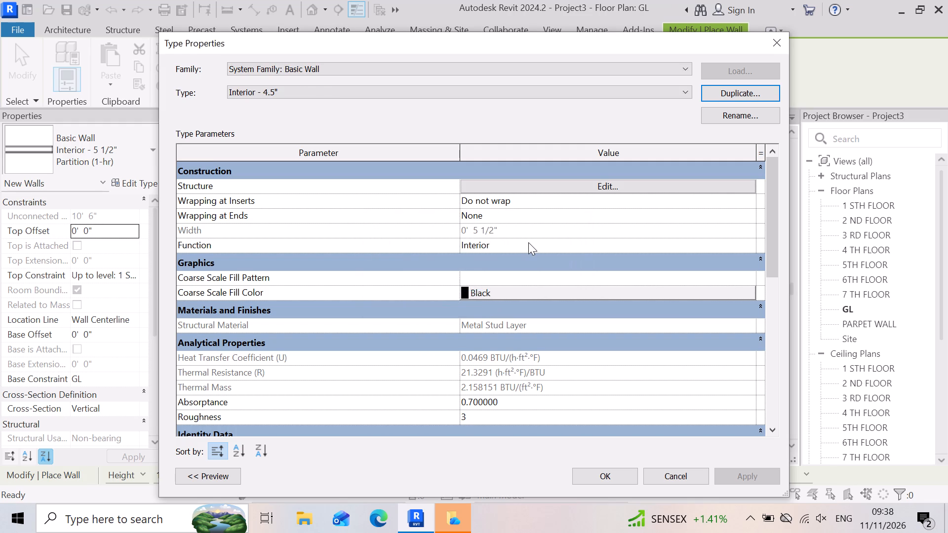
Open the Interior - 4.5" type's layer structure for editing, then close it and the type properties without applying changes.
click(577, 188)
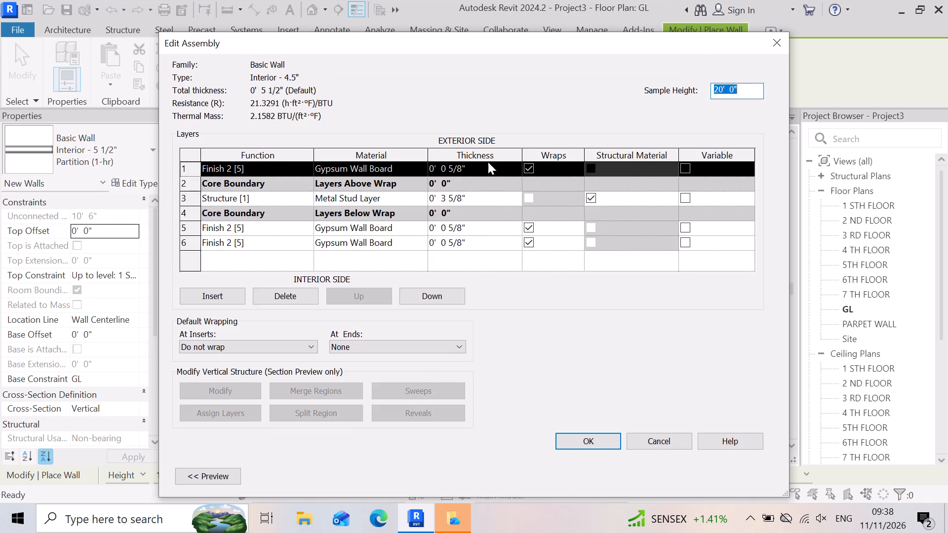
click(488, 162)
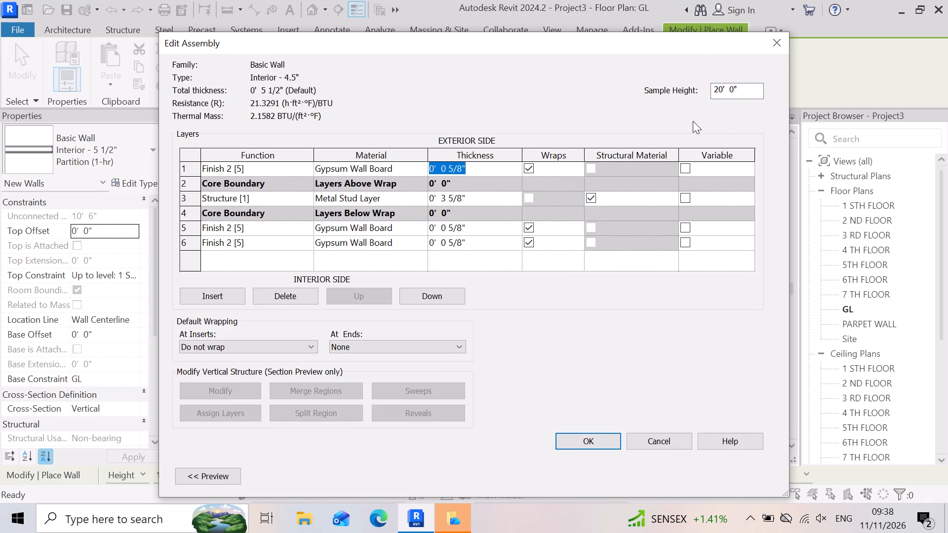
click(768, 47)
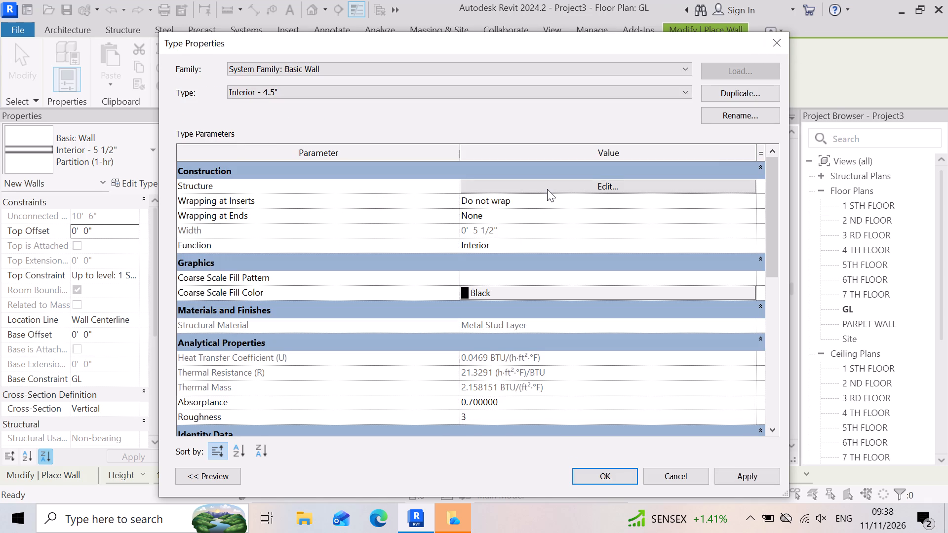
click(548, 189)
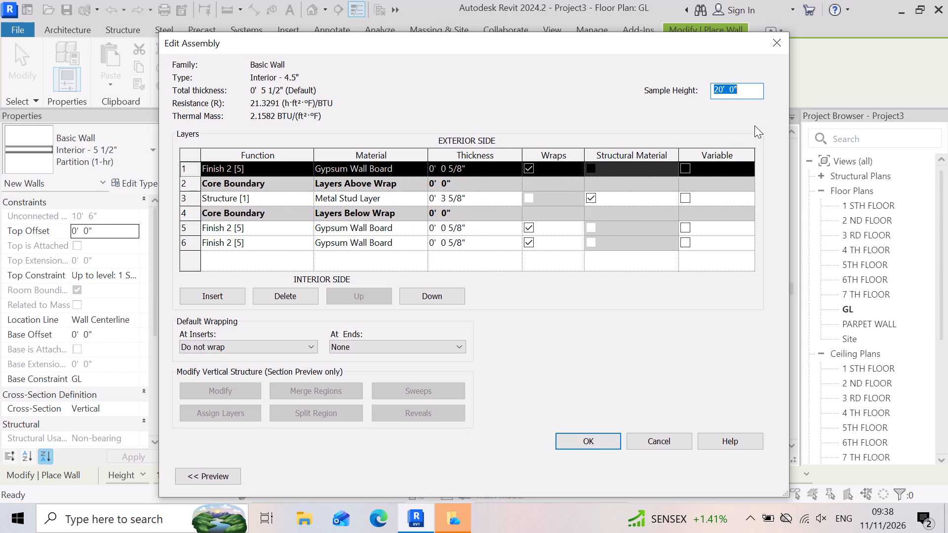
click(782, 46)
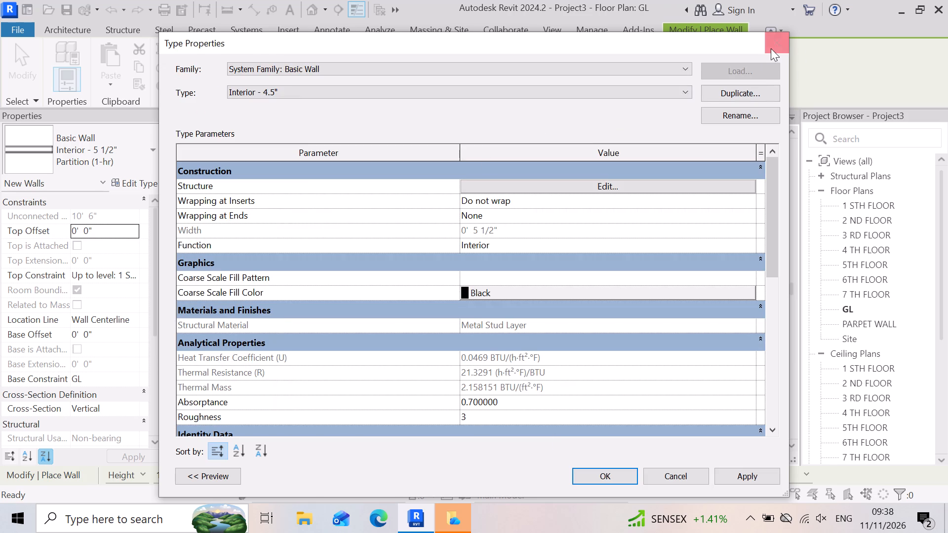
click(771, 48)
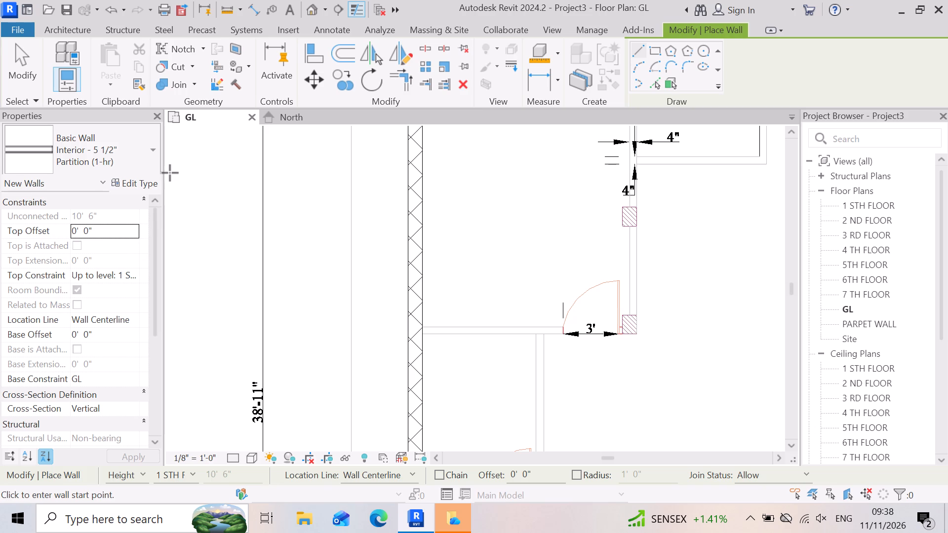
Draw two short angled Interior - 5 1/2" Partition walls, about 2'-6" and 4'-0" long, outside the plan's left-hand exterior wall.
click(205, 293)
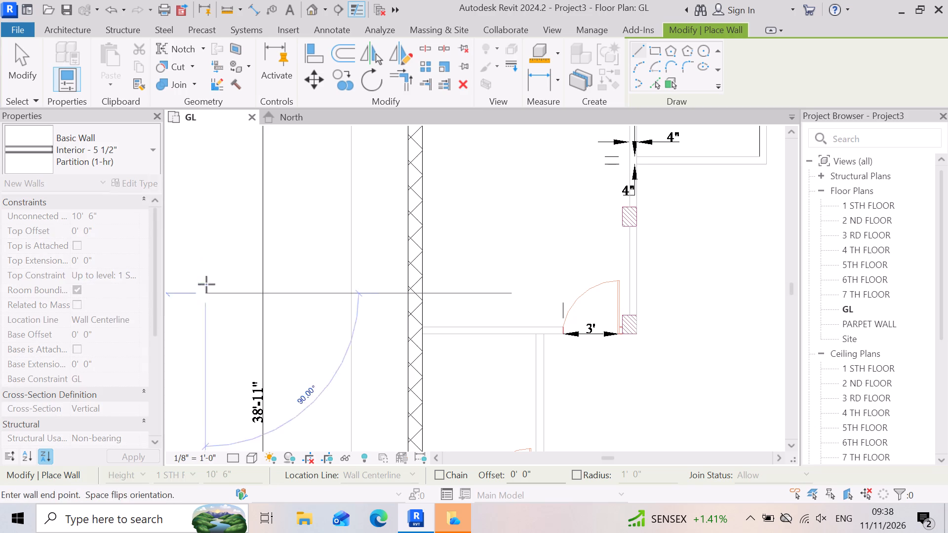
click(252, 301)
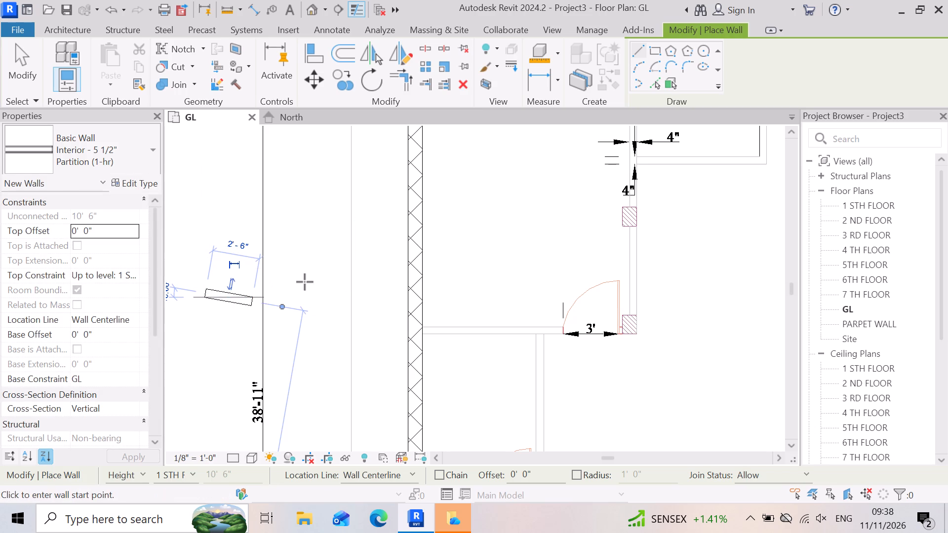
drag(290, 266, 343, 237)
click(310, 197)
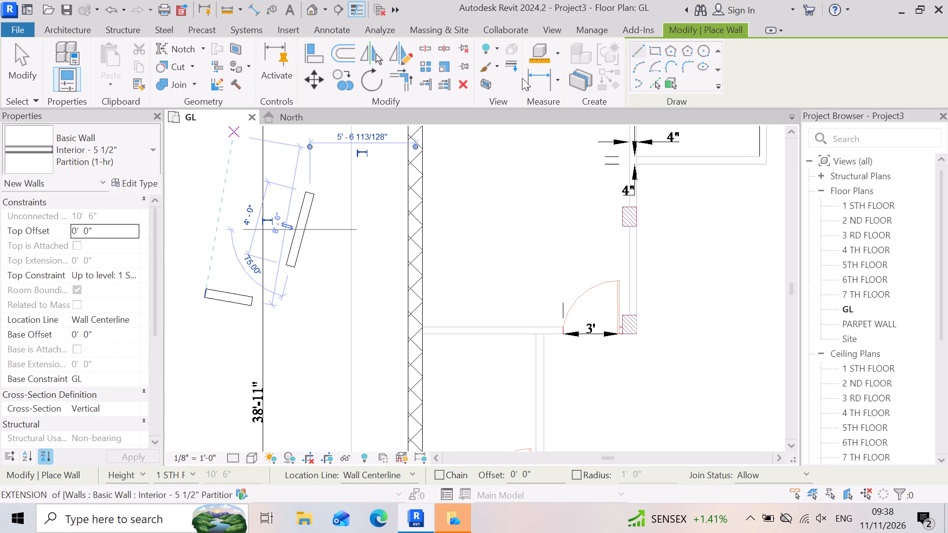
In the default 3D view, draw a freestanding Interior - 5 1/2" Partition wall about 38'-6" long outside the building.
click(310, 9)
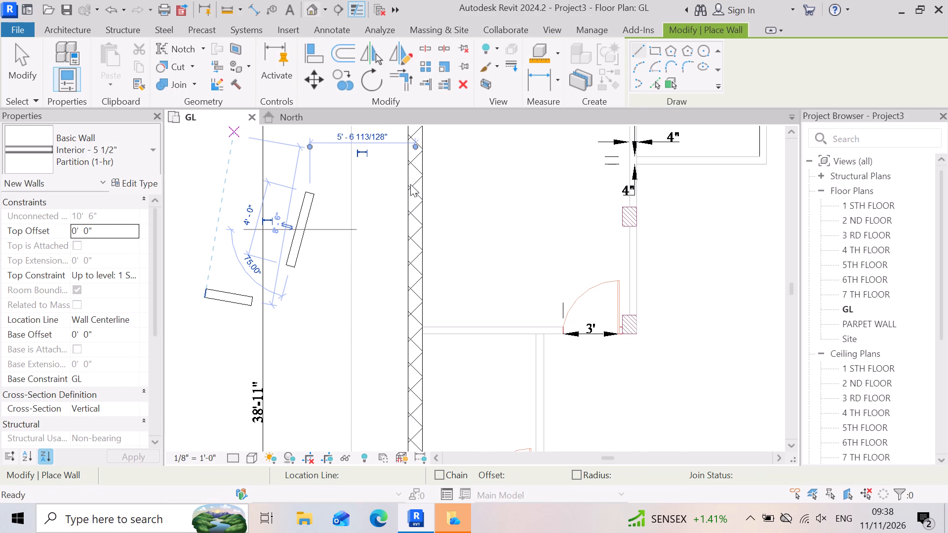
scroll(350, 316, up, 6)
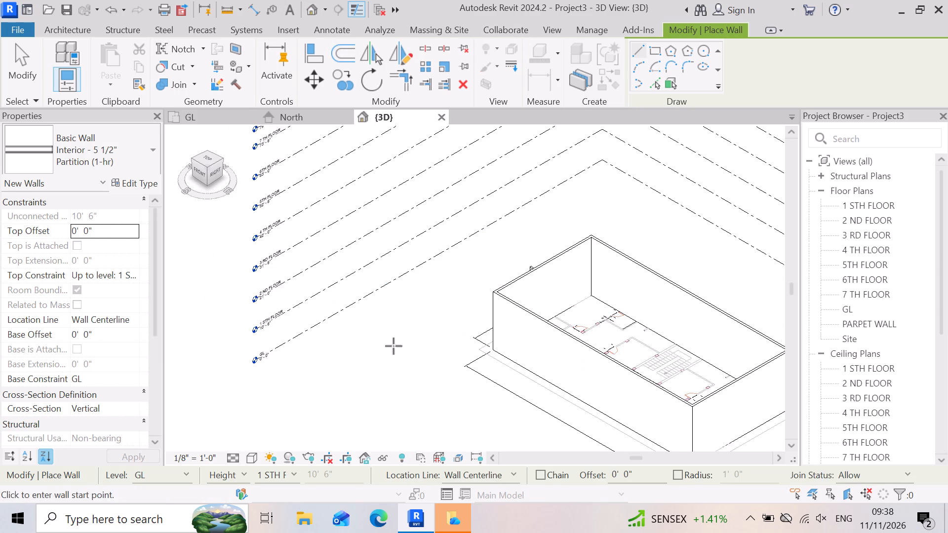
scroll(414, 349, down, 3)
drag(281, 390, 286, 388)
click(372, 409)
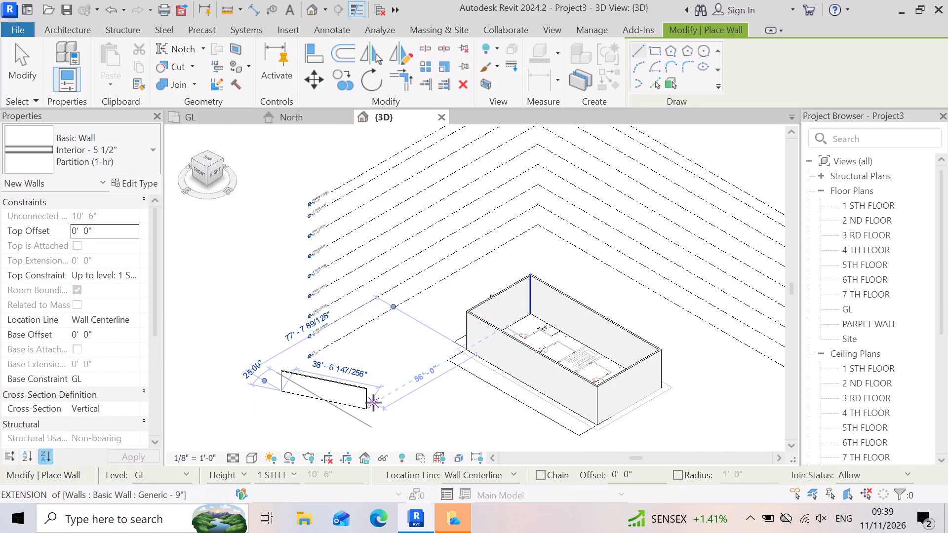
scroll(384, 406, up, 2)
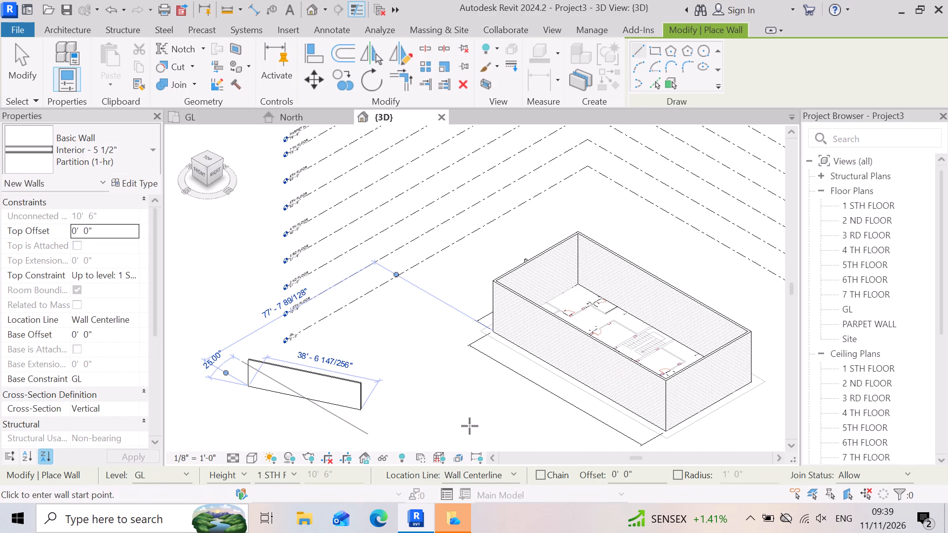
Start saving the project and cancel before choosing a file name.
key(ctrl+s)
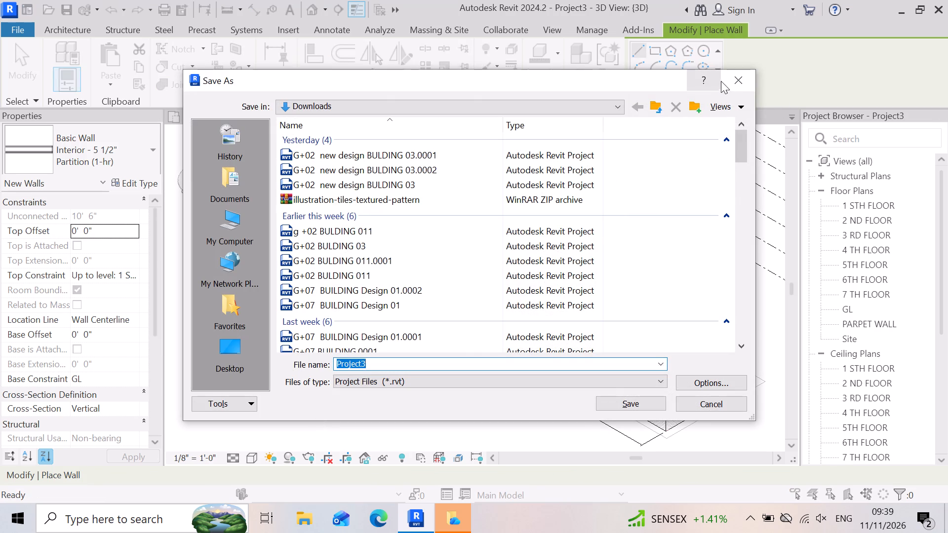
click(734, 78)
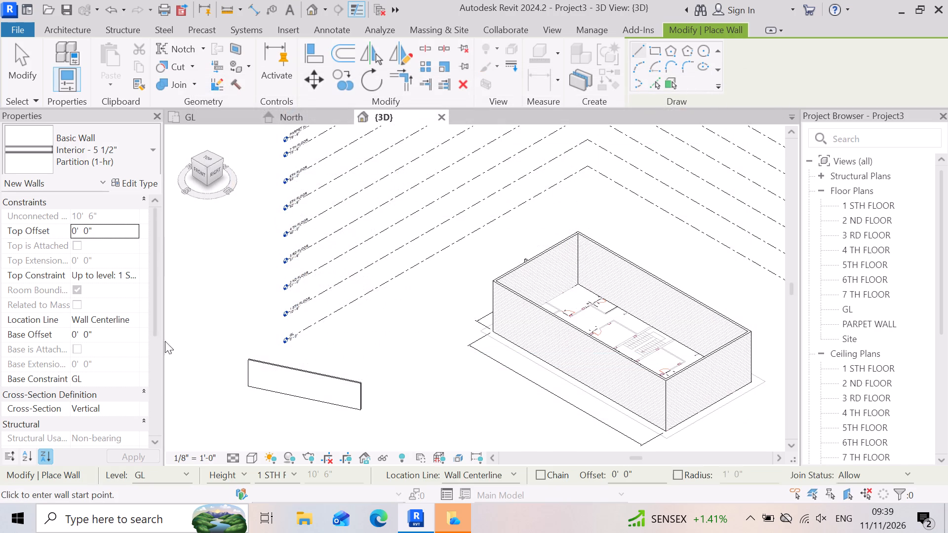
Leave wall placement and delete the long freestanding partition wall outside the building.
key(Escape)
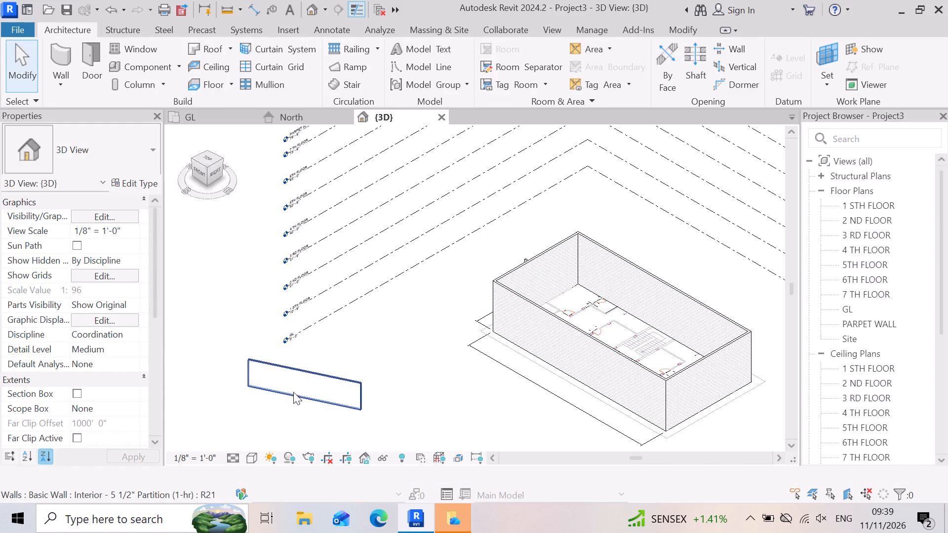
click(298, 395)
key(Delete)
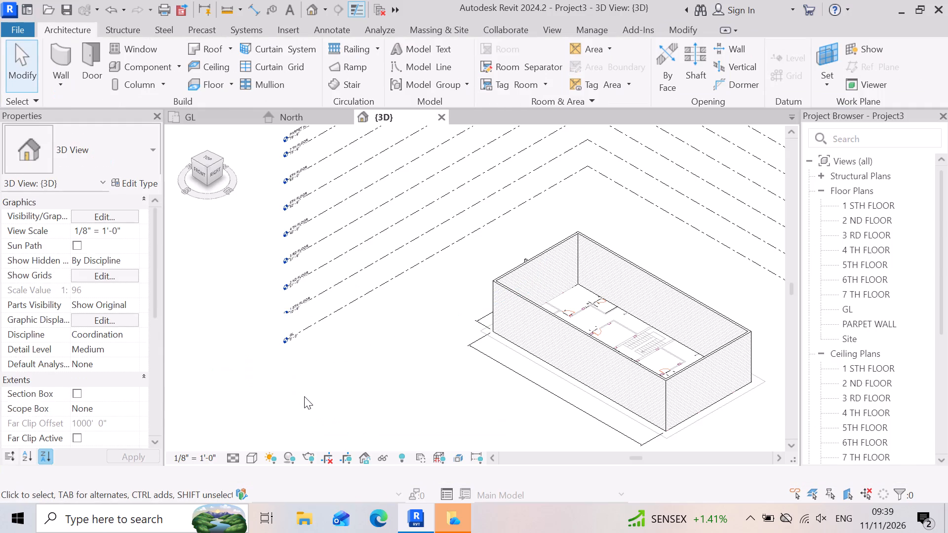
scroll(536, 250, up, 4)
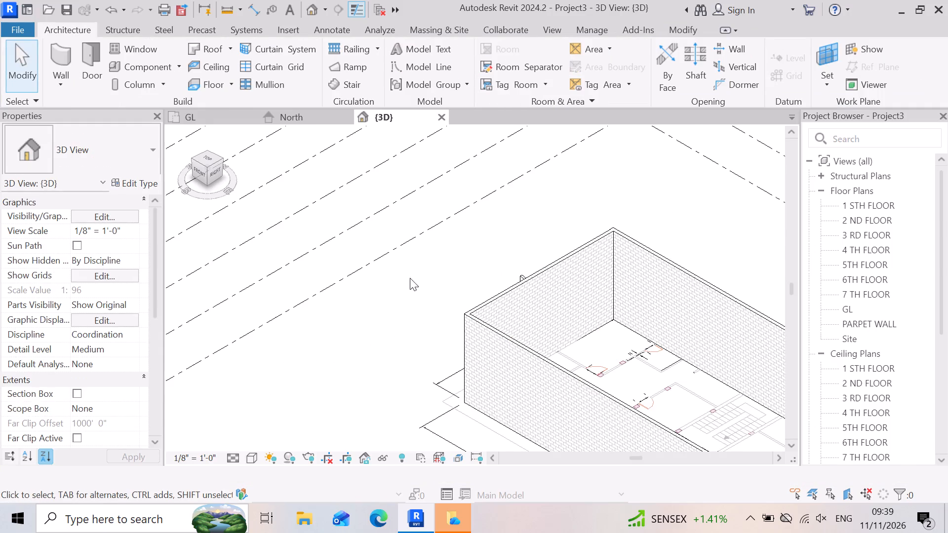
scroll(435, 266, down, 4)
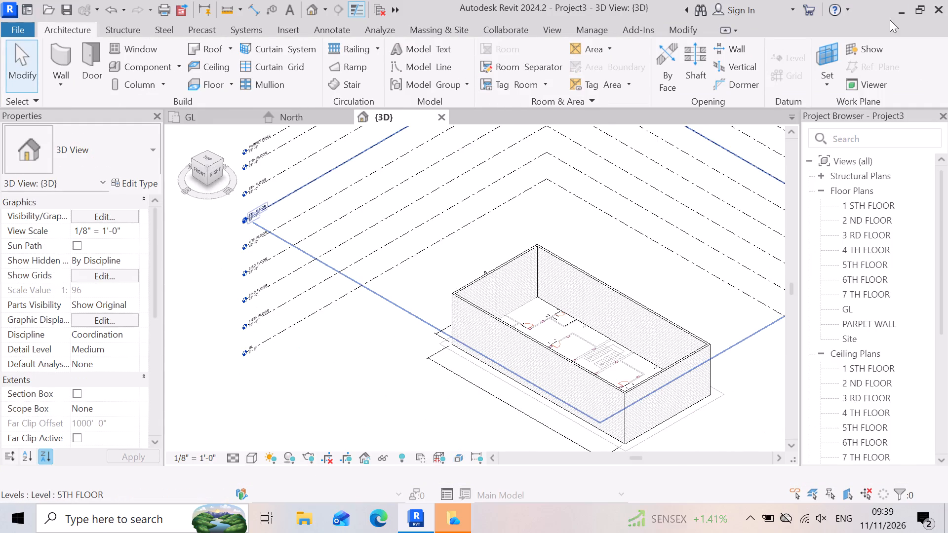
Minimise Revit and launch Fuji from the desktop, dismissing the OneDrive sign-in prompt.
click(897, 12)
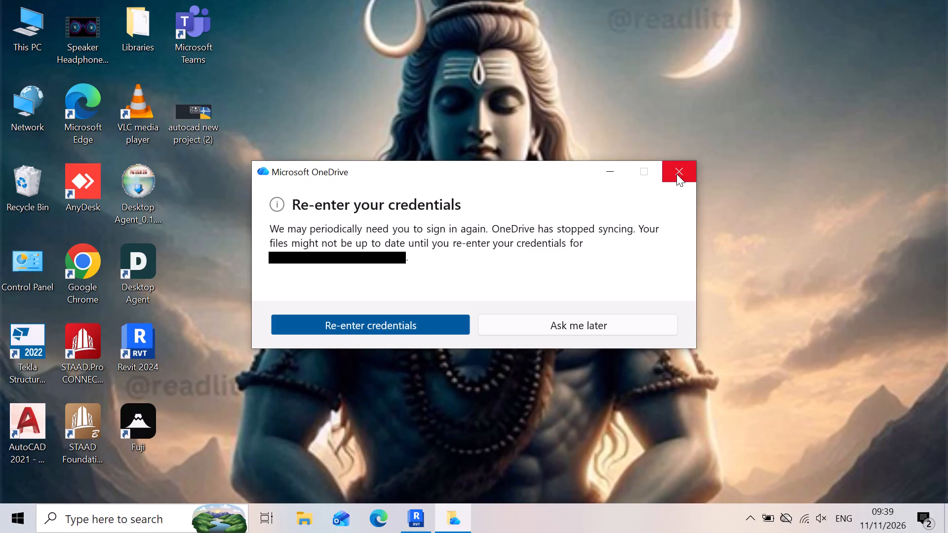
click(676, 173)
double_click(148, 426)
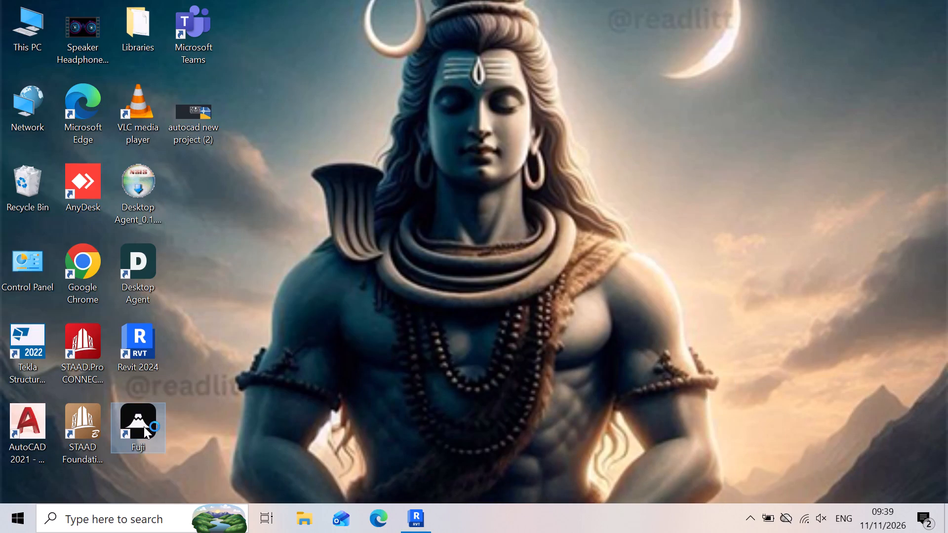
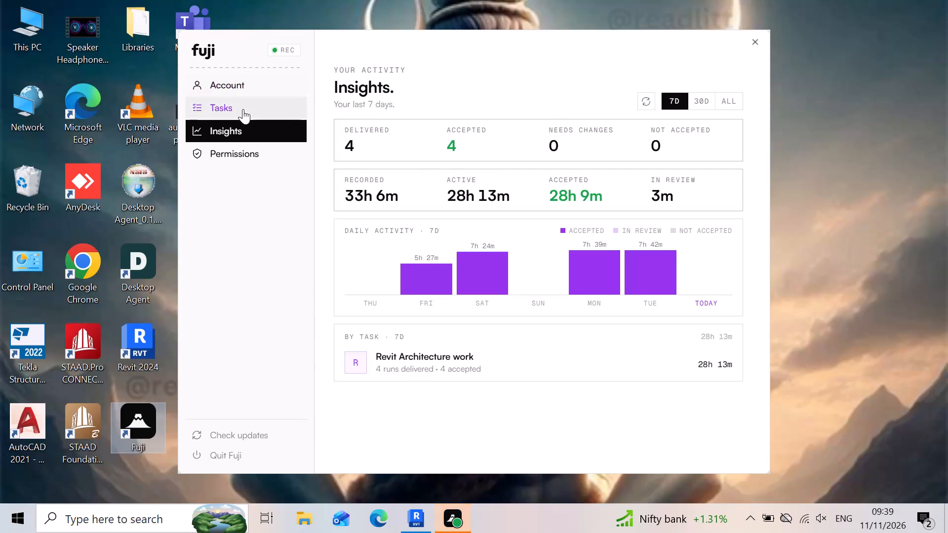
Show the Tasks page in Fuji to check the current recording run.
click(243, 109)
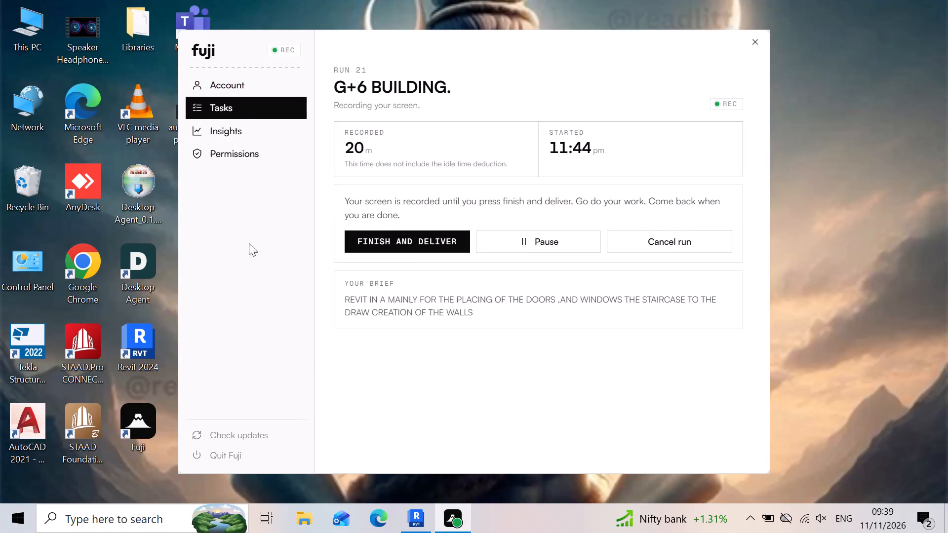
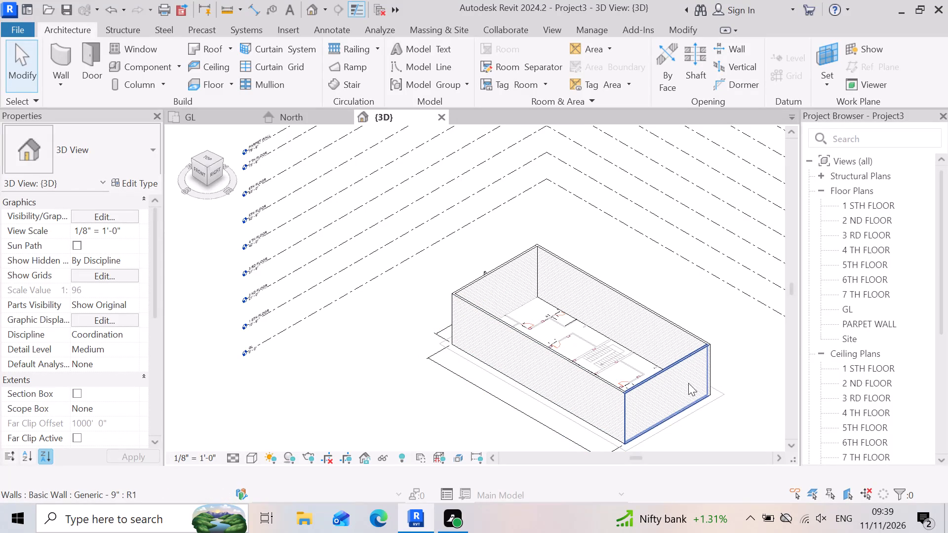
Set the 3D view's visual style to Realistic so the walls show their material textures.
scroll(365, 318, up, 2)
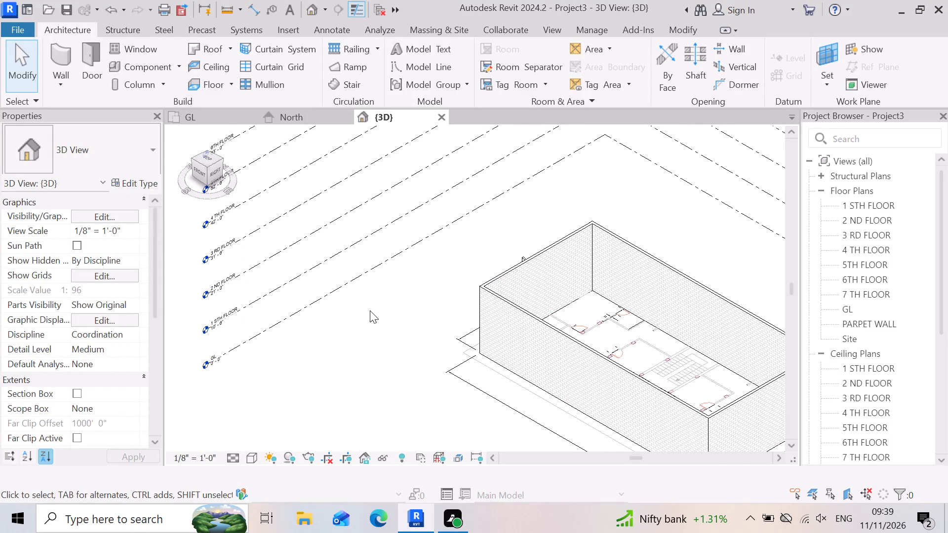
scroll(709, 376, up, 1)
scroll(558, 330, up, 3)
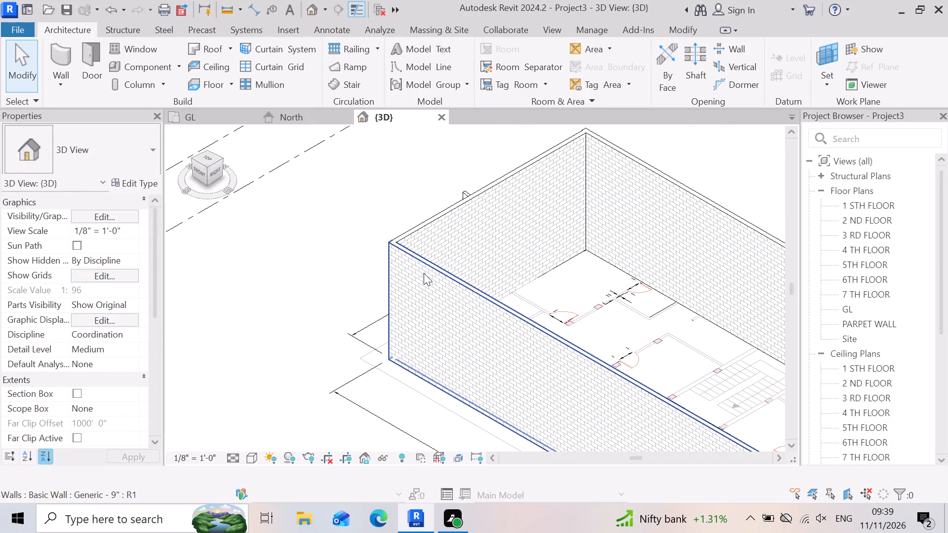
scroll(384, 232, up, 3)
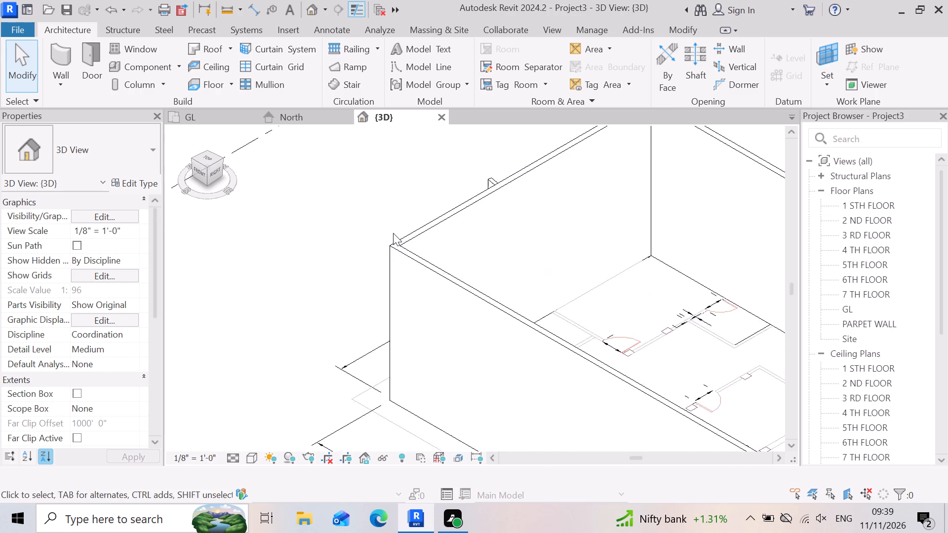
scroll(393, 233, up, 9)
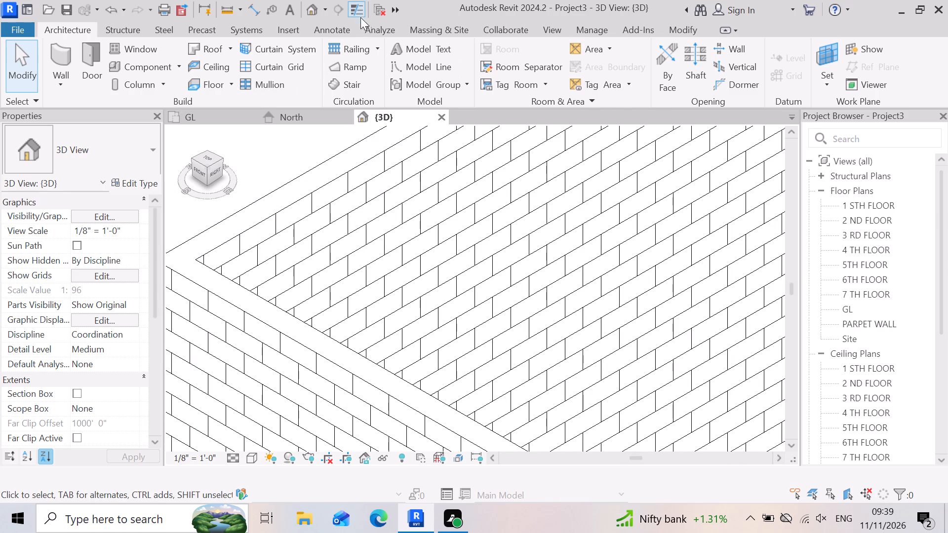
click(312, 9)
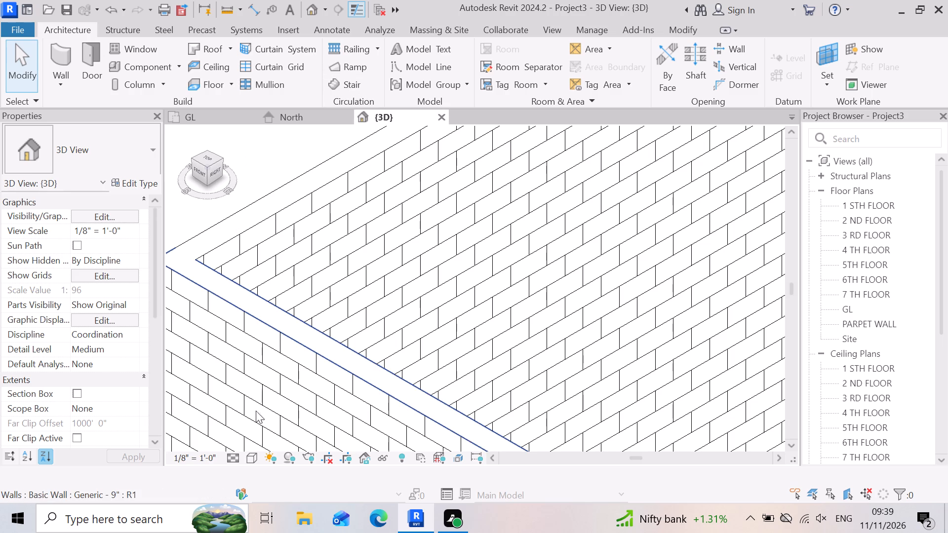
click(252, 461)
click(259, 447)
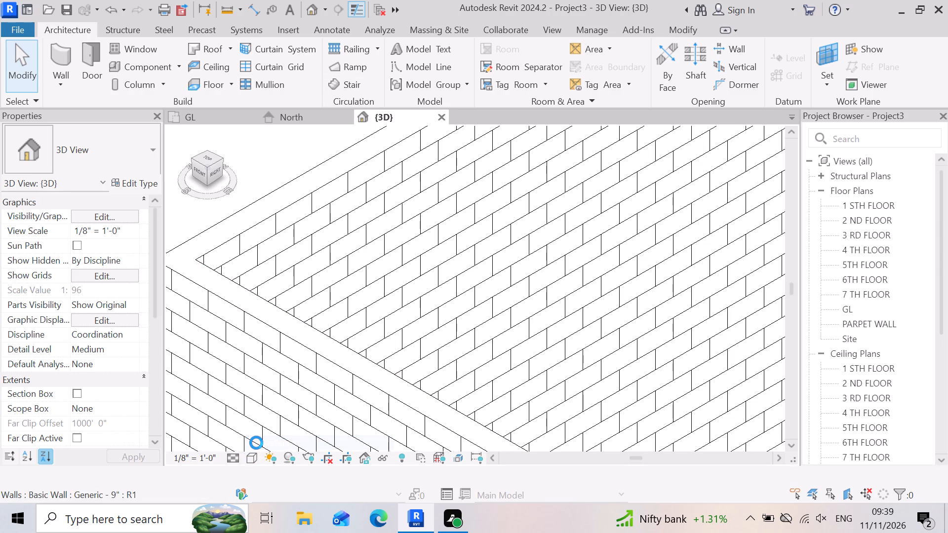
Examine the textured exterior walls and their top edges in the 3D view.
scroll(367, 347, down, 4)
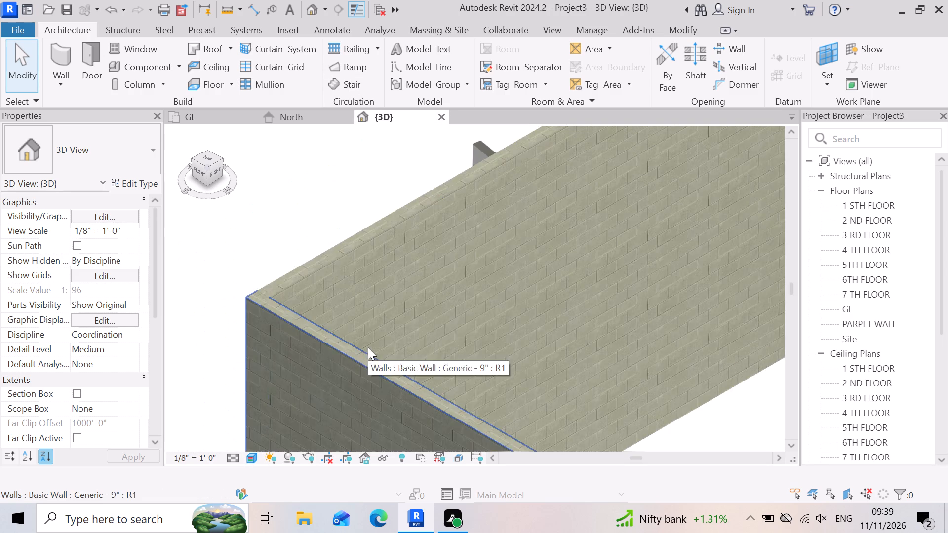
scroll(367, 352, down, 3)
scroll(381, 371, up, 10)
scroll(312, 369, up, 3)
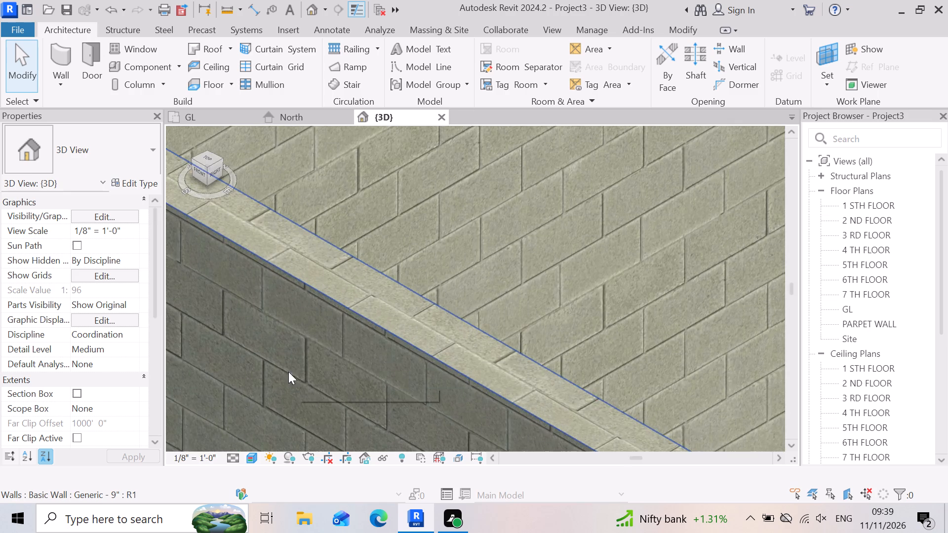
scroll(277, 369, up, 7)
scroll(330, 328, down, 17)
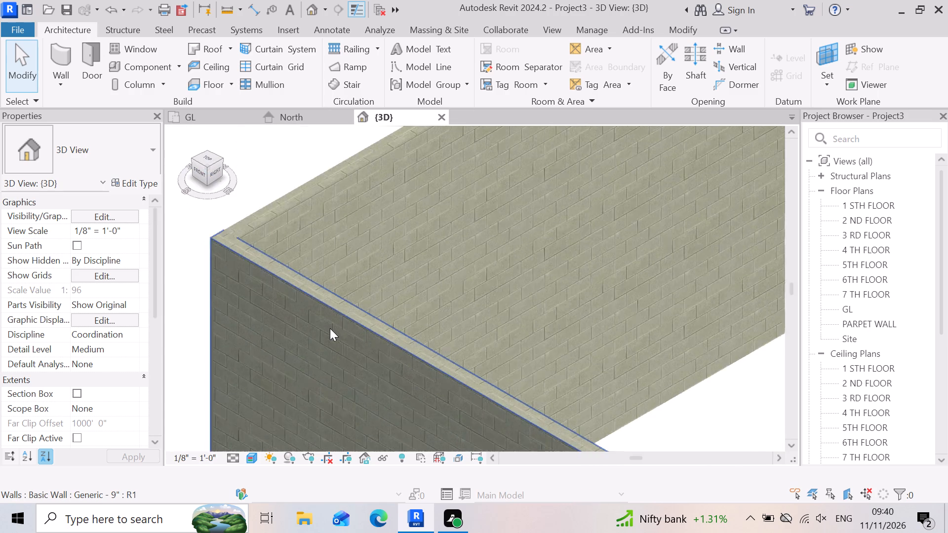
scroll(330, 328, down, 8)
scroll(285, 343, up, 11)
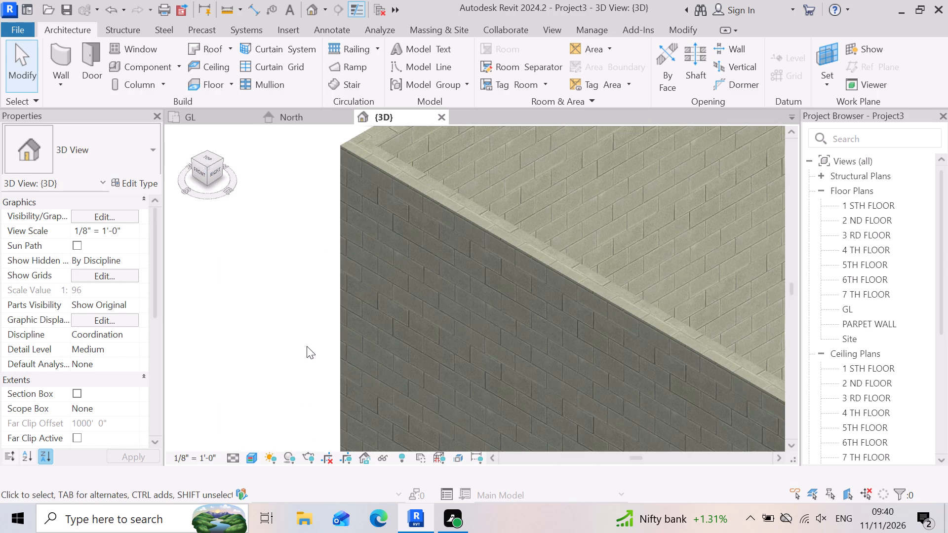
scroll(321, 334, down, 13)
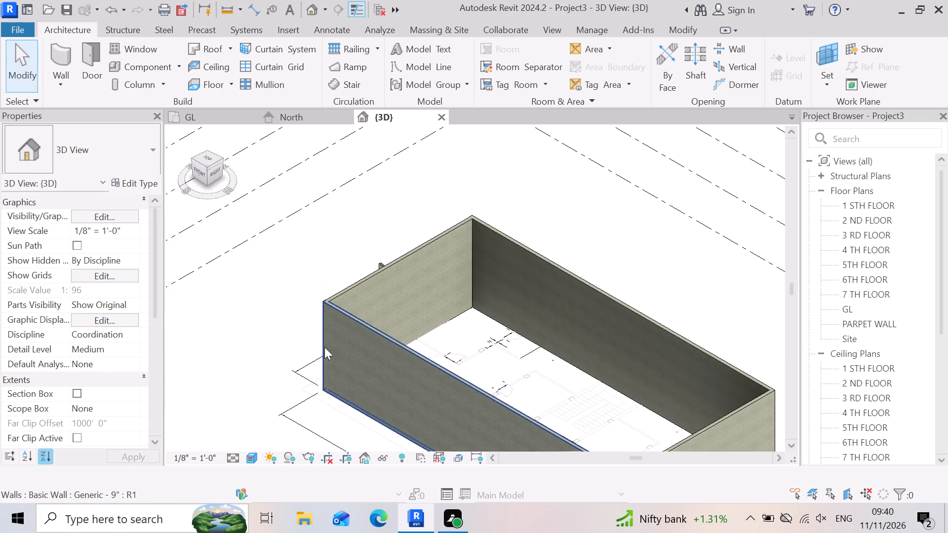
scroll(316, 346, down, 2)
Delete the two stray Interior - 5 1/2" Partition (1-hr) walls standing outside the building's short side.
right_drag(307, 370, 352, 360)
shift+middle_drag(307, 365, 352, 360)
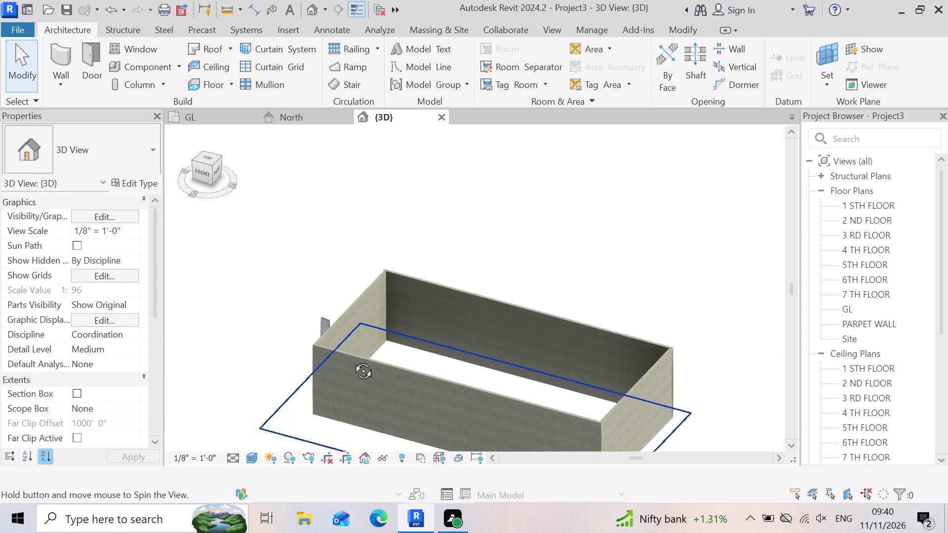
shift+middle_drag(352, 360, 409, 374)
right_drag(352, 360, 409, 374)
scroll(236, 384, up, 6)
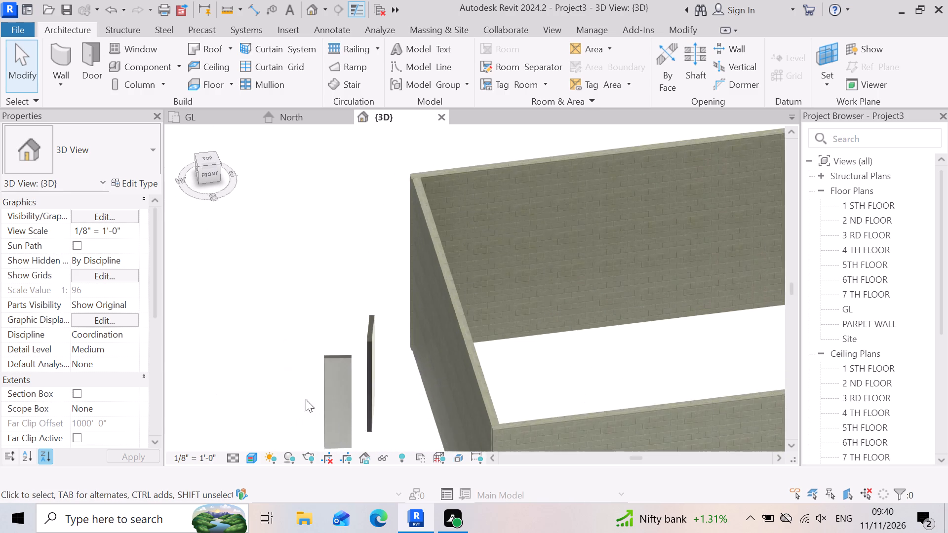
scroll(306, 399, up, 4)
click(341, 396)
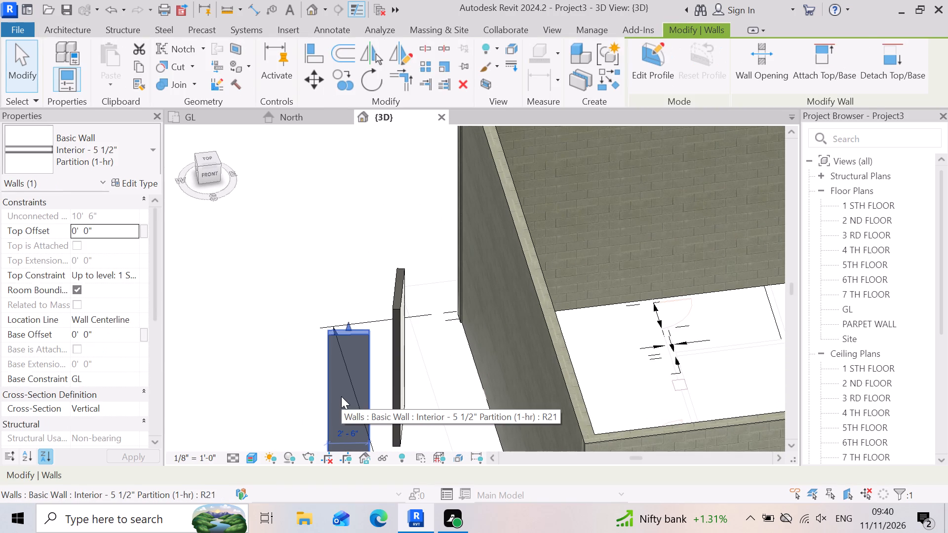
key(Delete)
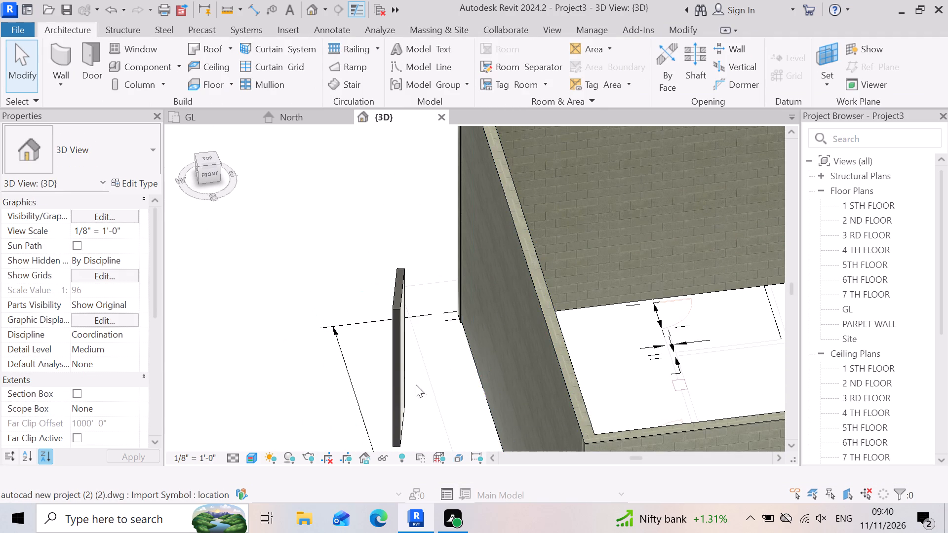
click(404, 366)
key(Delete)
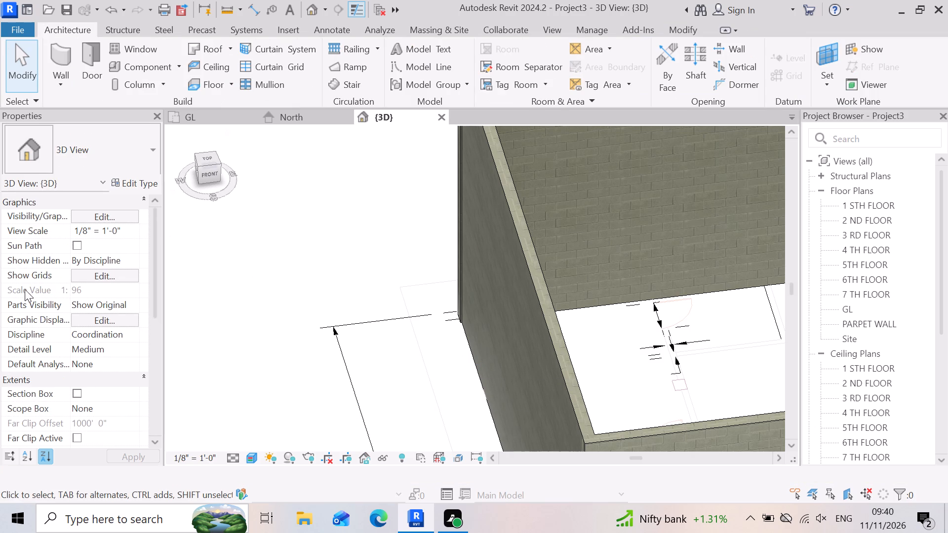
In the GL floor plan, start an architectural wall with its location line set to Finish Face: Exterior.
drag(226, 116, 221, 116)
scroll(445, 316, down, 4)
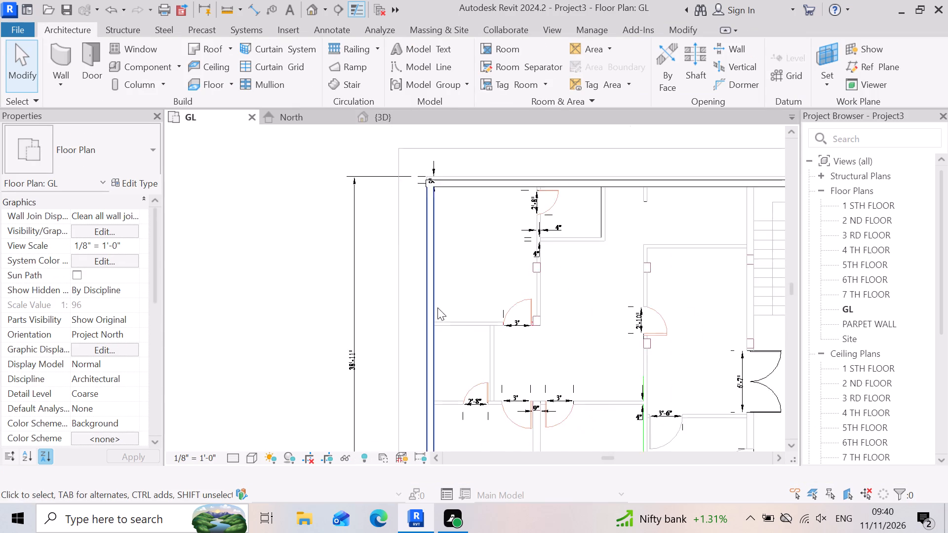
scroll(437, 307, down, 5)
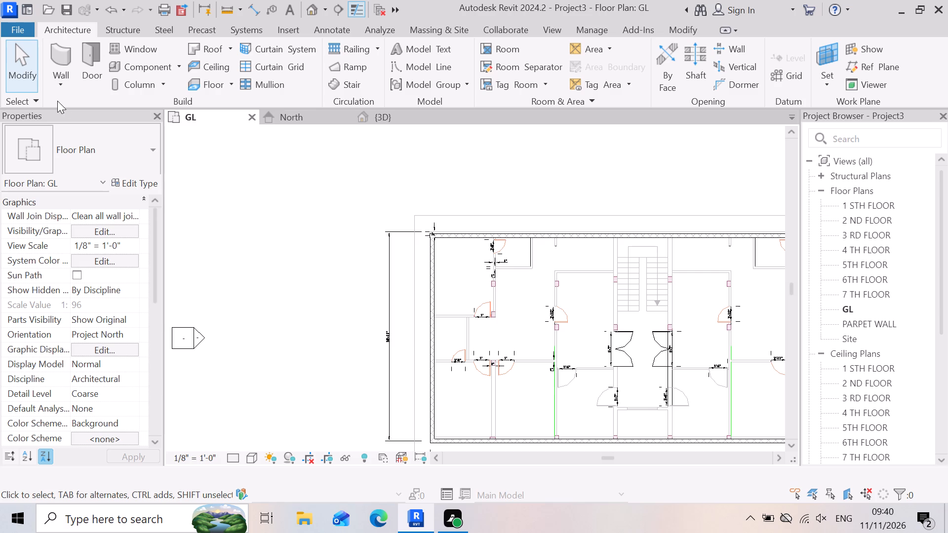
click(62, 92)
click(121, 119)
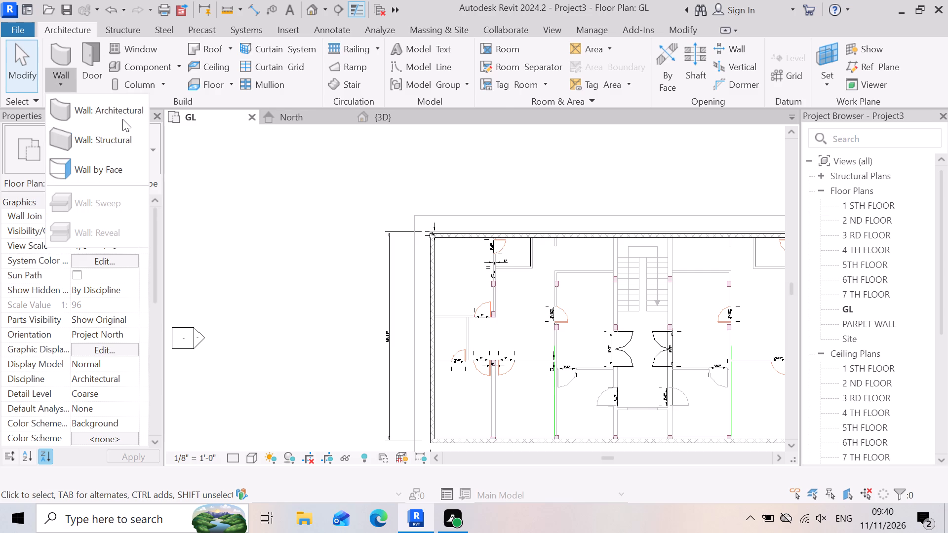
scroll(434, 275, up, 8)
scroll(283, 230, down, 3)
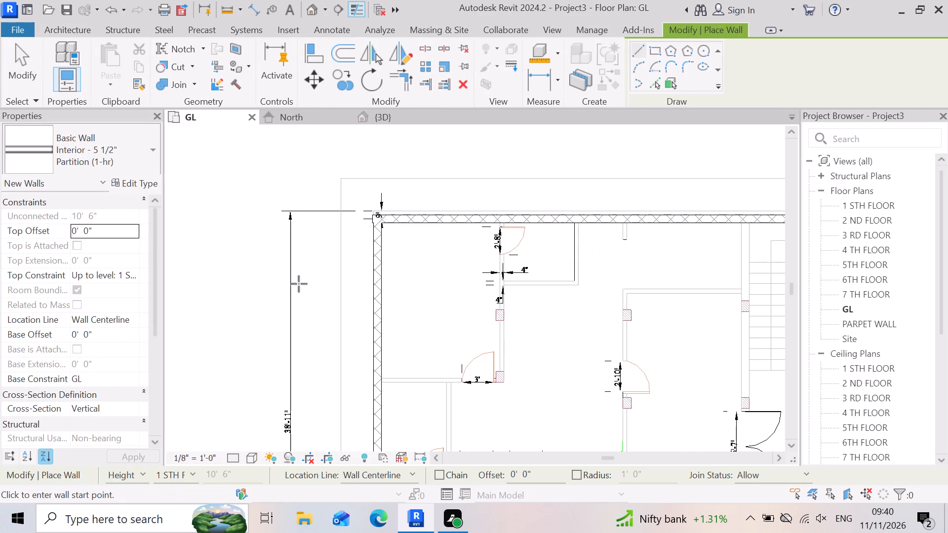
click(415, 478)
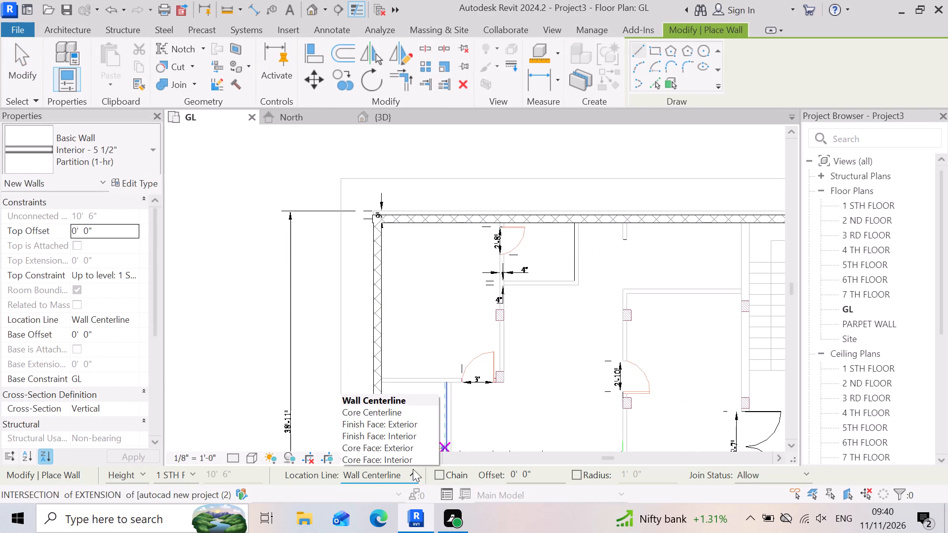
click(416, 425)
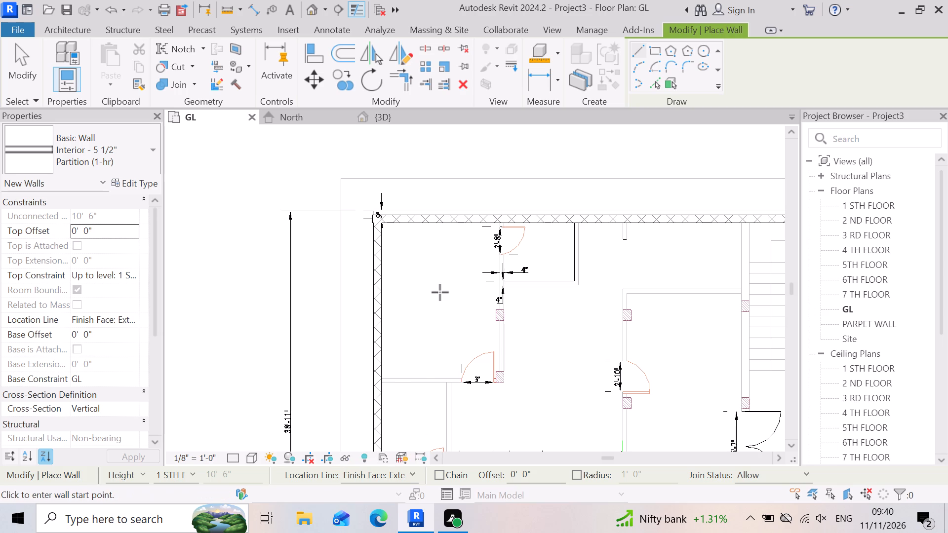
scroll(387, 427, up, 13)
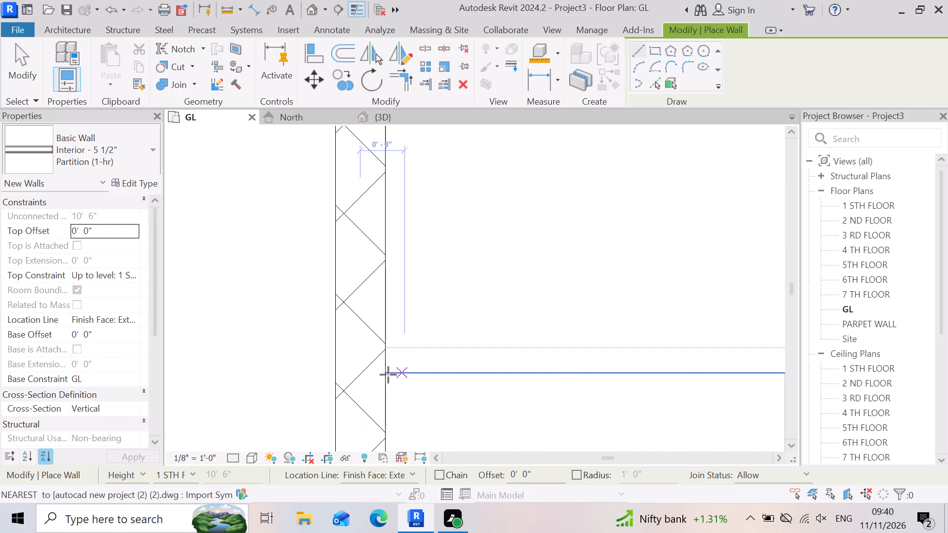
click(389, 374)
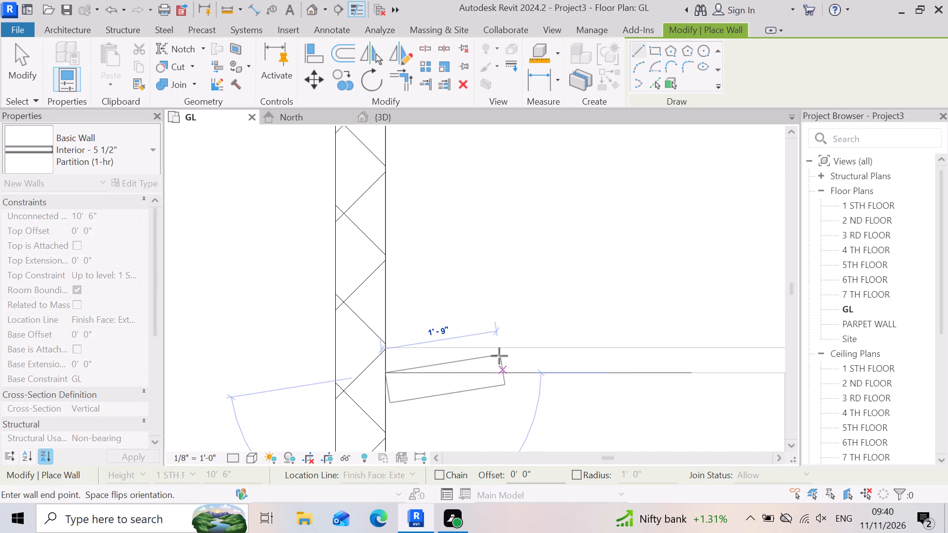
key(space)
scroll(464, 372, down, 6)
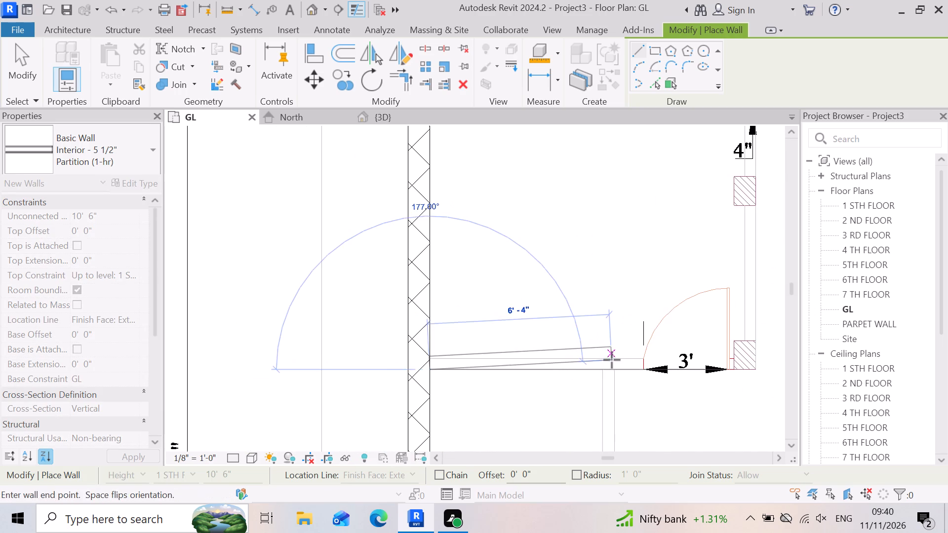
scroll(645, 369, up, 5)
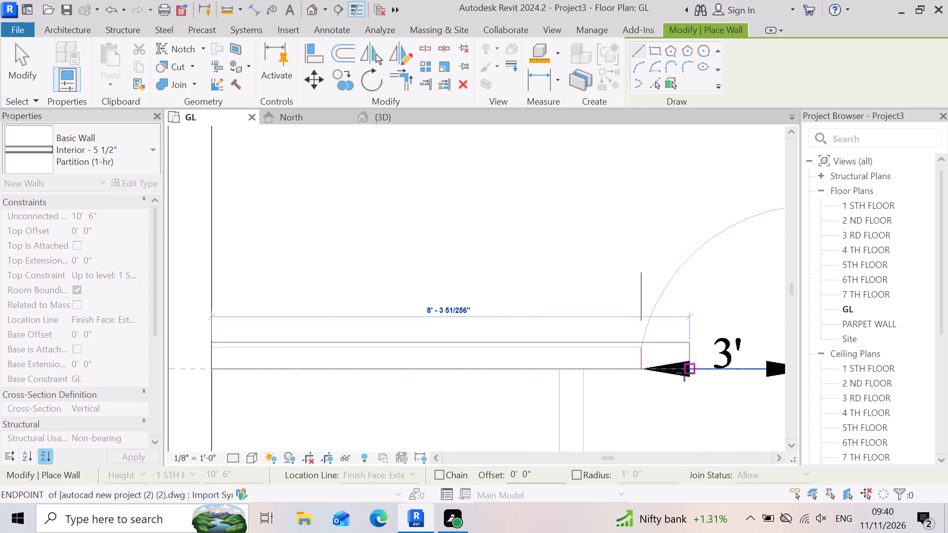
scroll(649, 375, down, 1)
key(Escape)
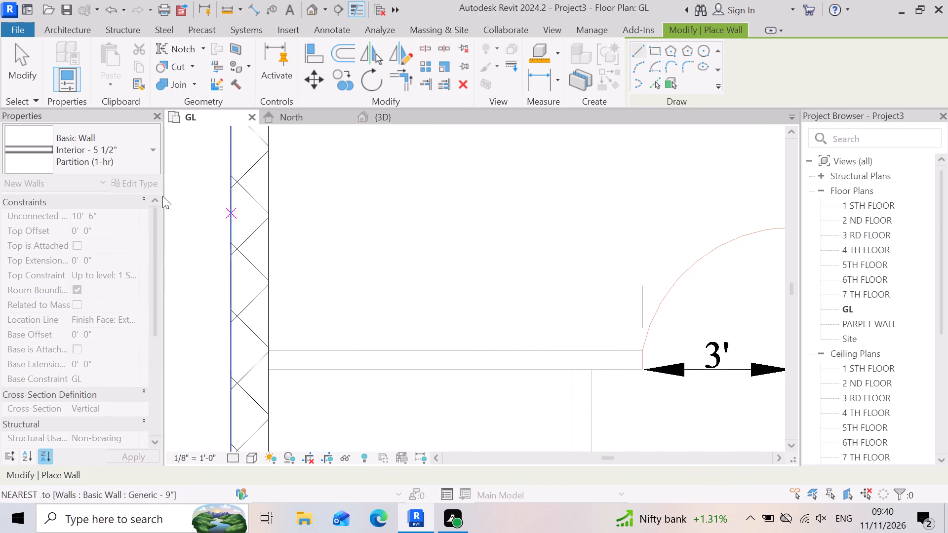
Choose the Generic - 6" wall type and duplicate it as a new type named Generic - 4.5".
click(157, 156)
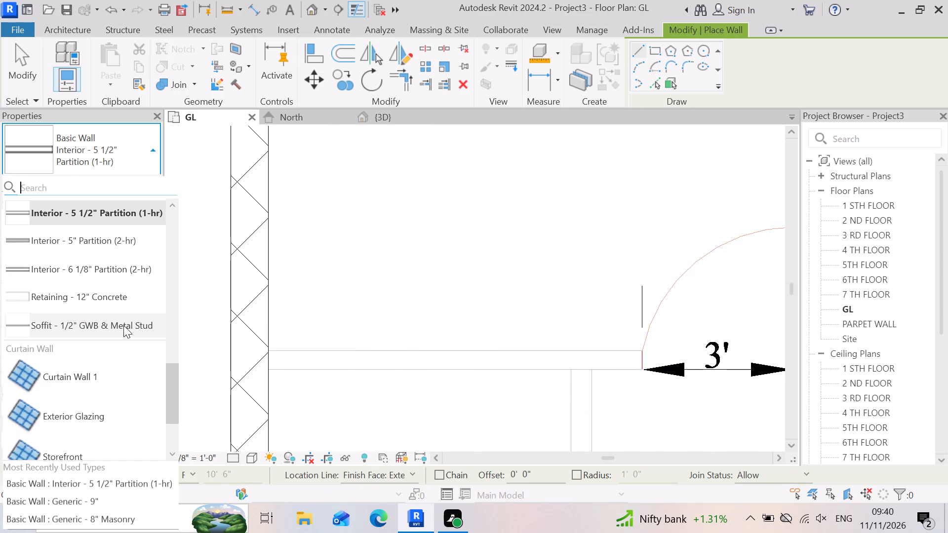
scroll(118, 327, down, 4)
scroll(118, 327, up, 6)
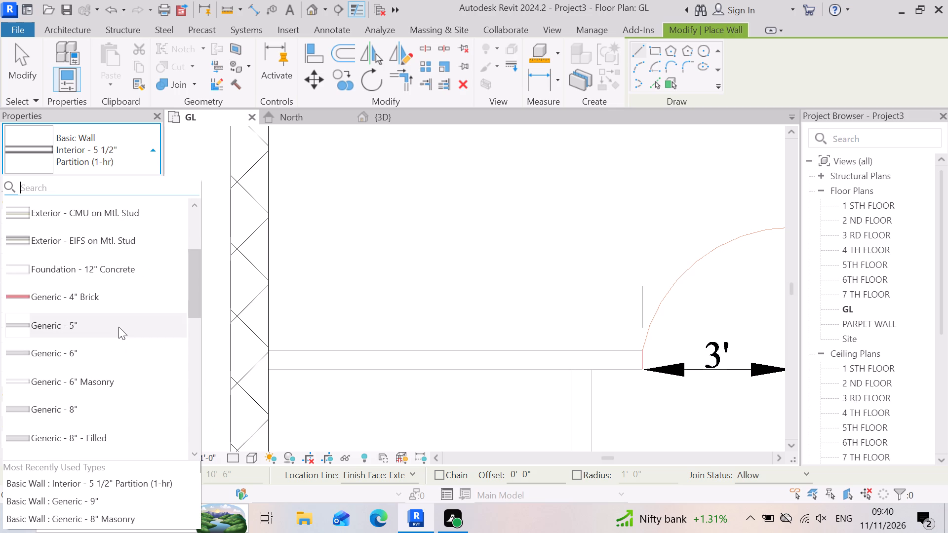
click(95, 357)
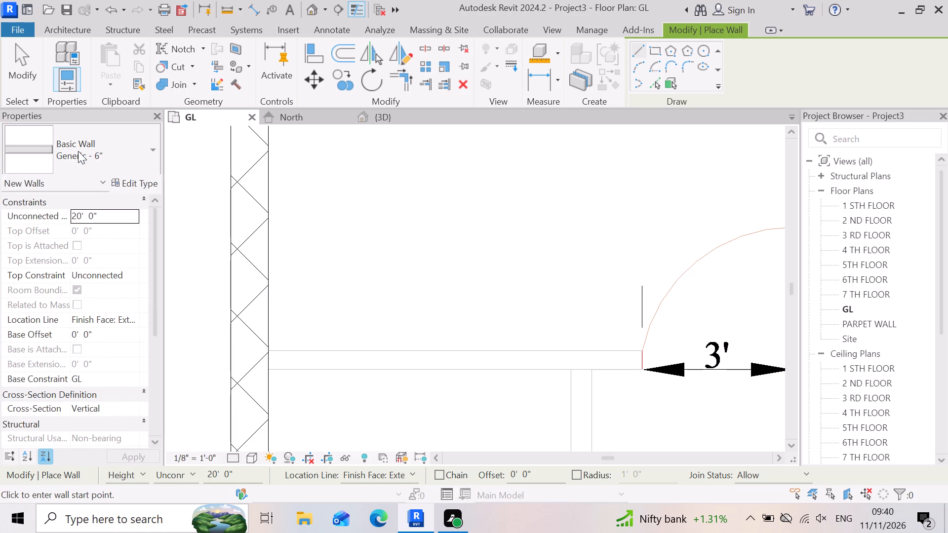
click(126, 181)
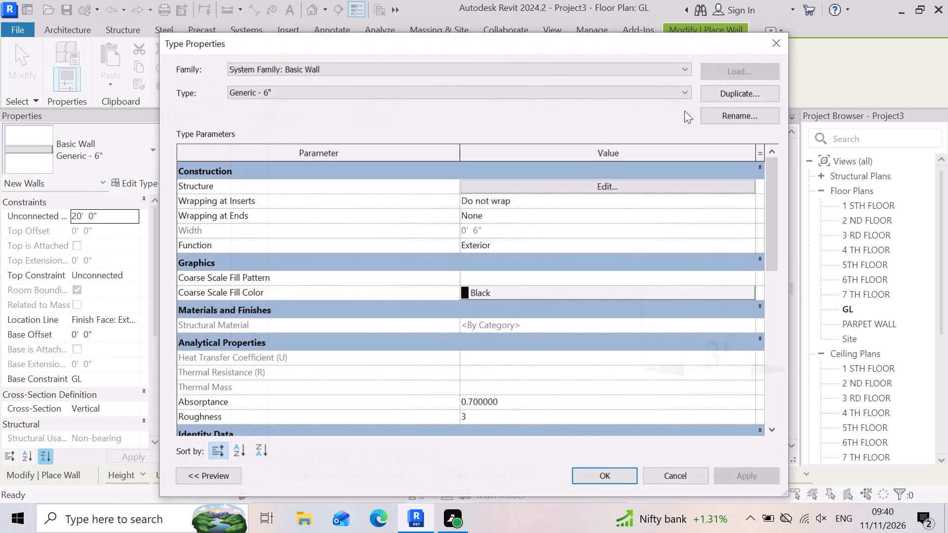
click(742, 96)
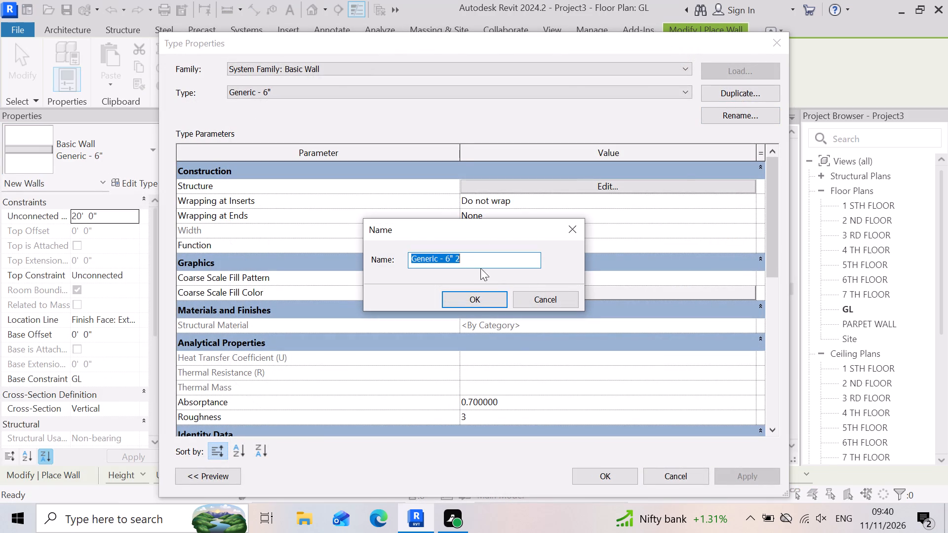
click(474, 262)
key(BackSpace)
key(BackSpace)
key(BackSpace)
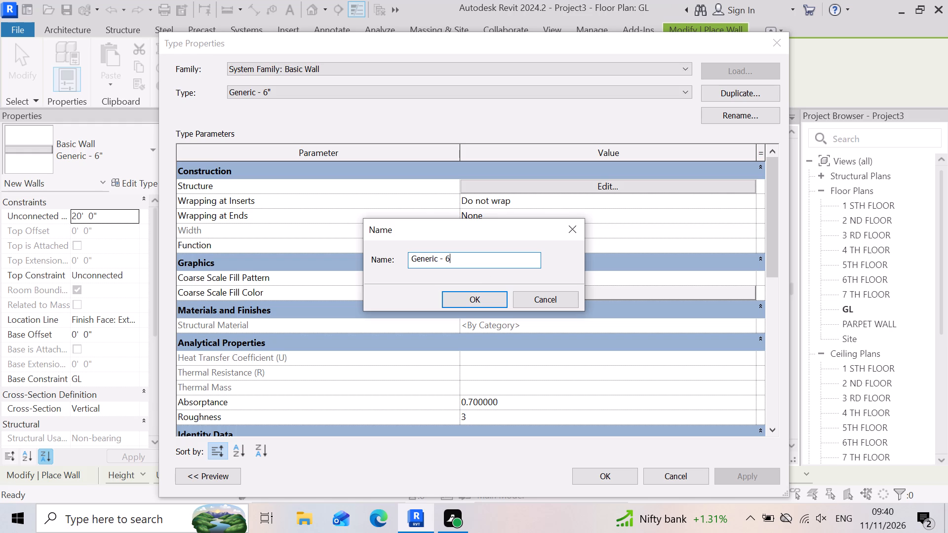
key(BackSpace)
key(4)
text(.5)
key(shift+quotedbl)
key(Return)
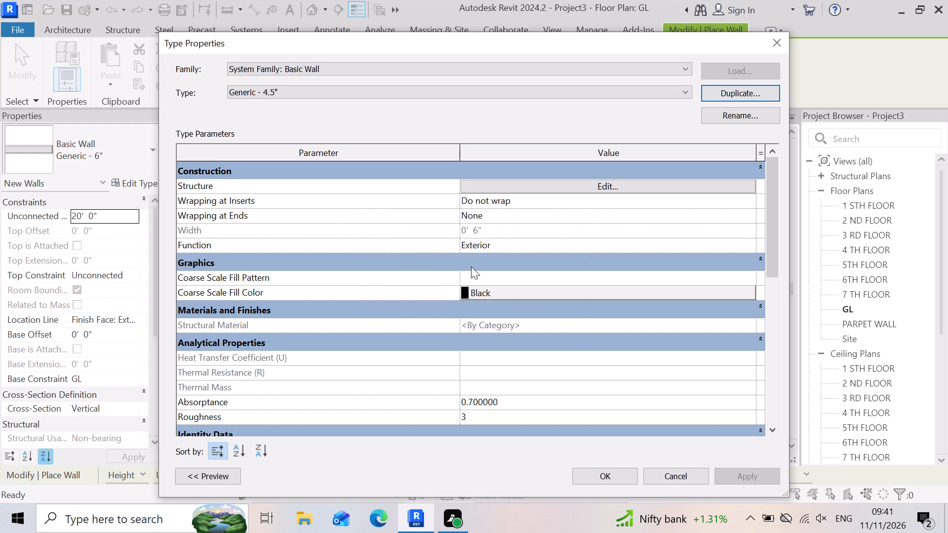
Set the structure layer thickness of the Generic - 4.5" wall type to 4.5" and apply the type changes.
click(618, 179)
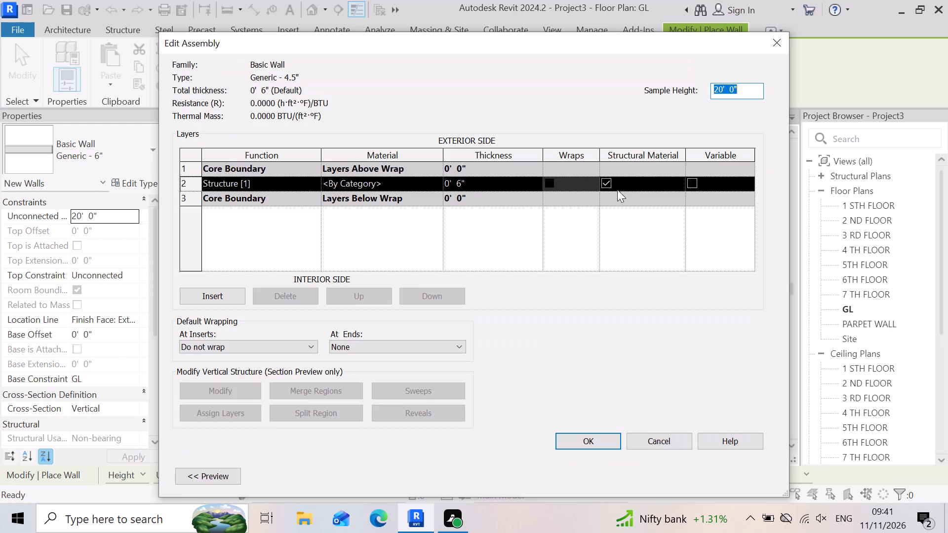
click(494, 182)
key(BackSpace)
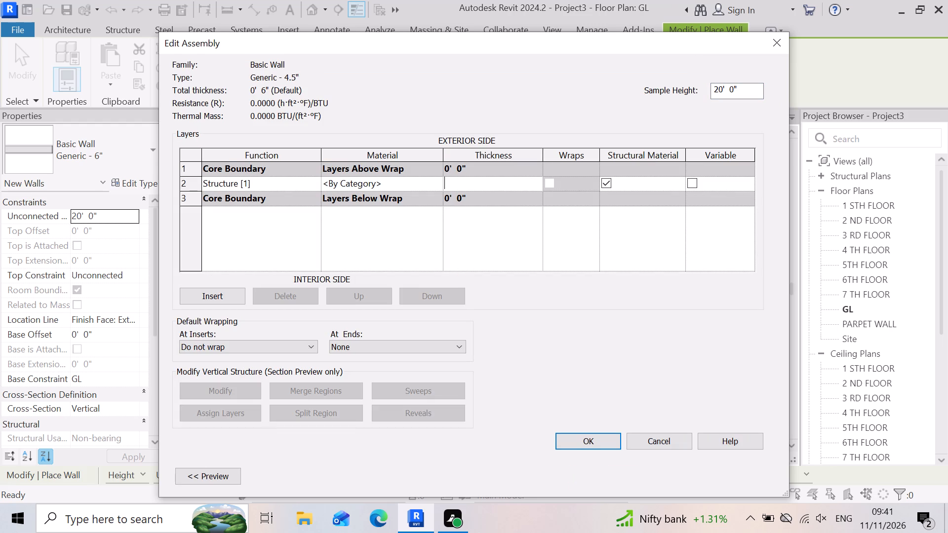
text(4.5)
key(shift+quotedbl)
key(Return)
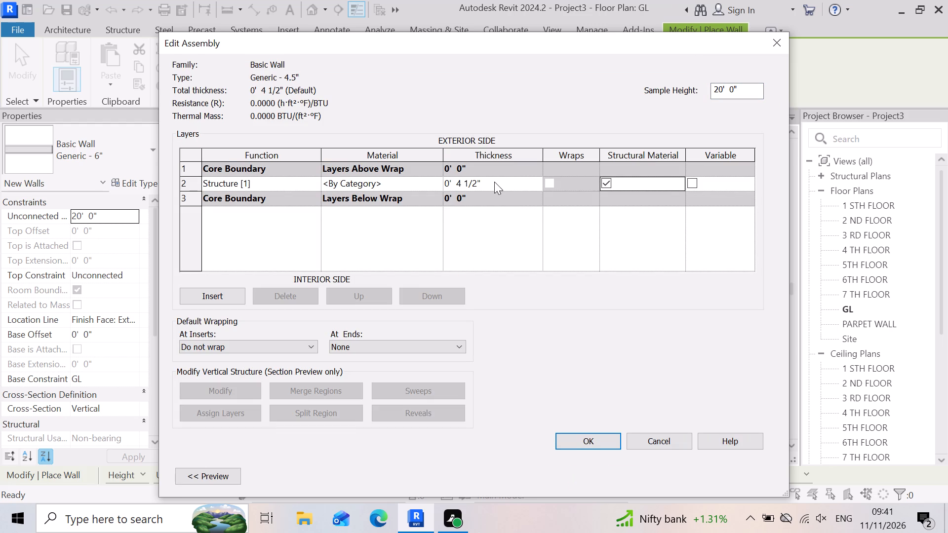
click(594, 441)
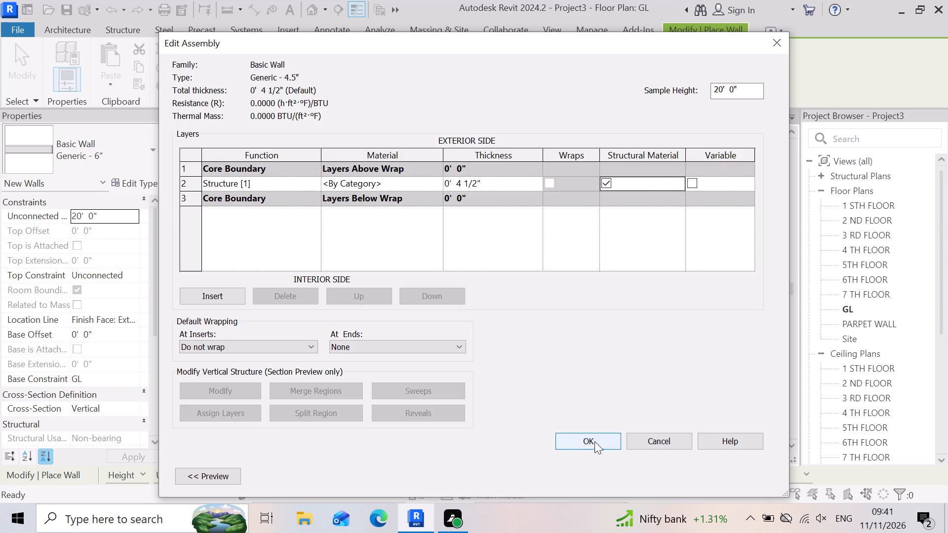
click(749, 474)
click(610, 478)
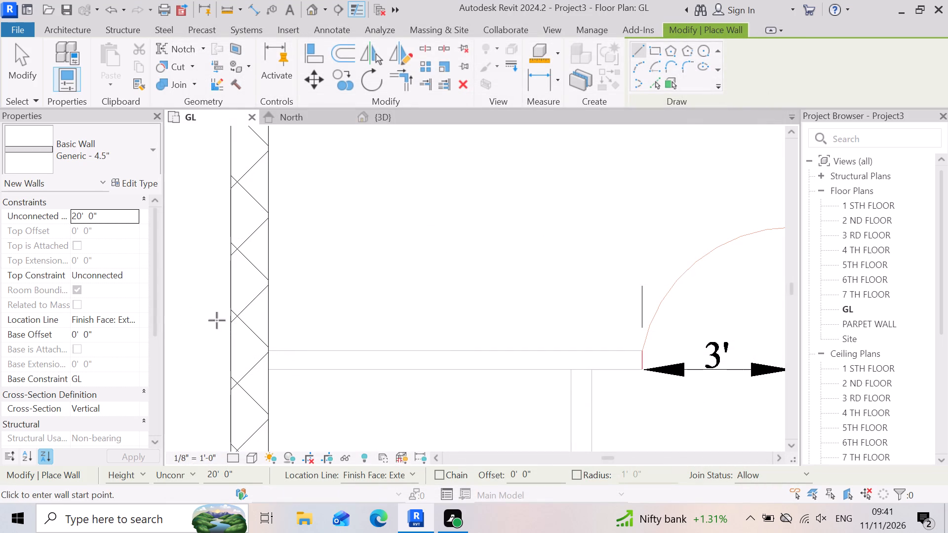
Draw a horizontal Generic - 4.5" wall about 7'-6" long from the exterior wall's inner face to the 3' door opening, flipped onto the plan lines.
scroll(289, 386, up, 6)
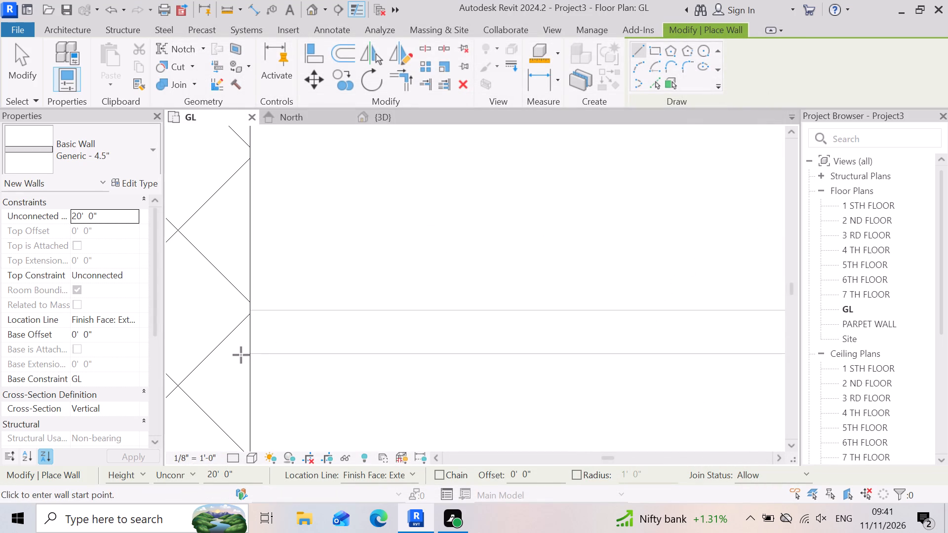
click(250, 353)
scroll(250, 353, down, 4)
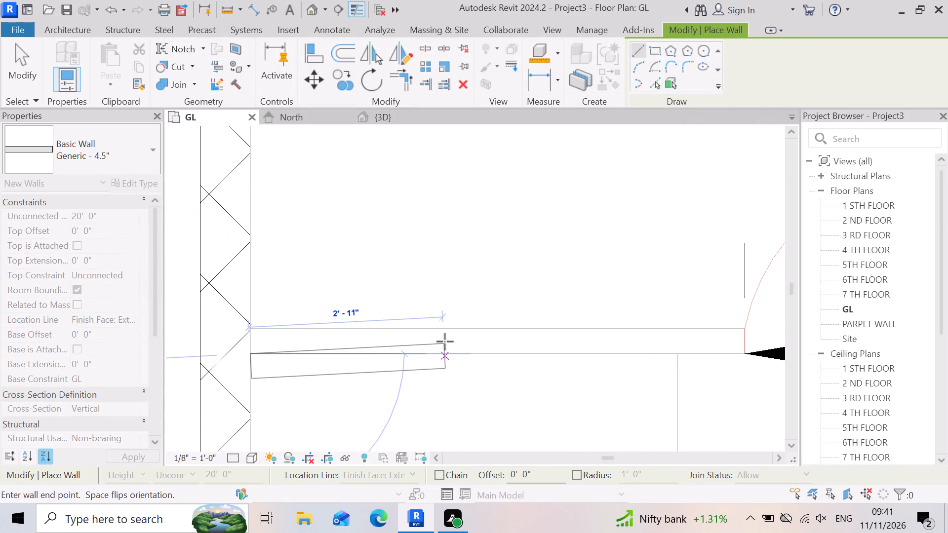
key(space)
scroll(439, 354, down, 6)
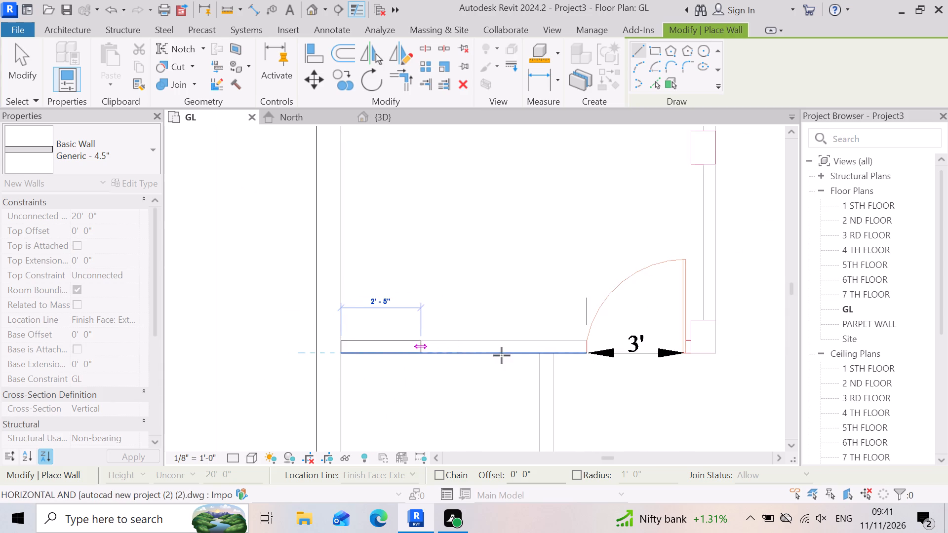
scroll(546, 345, up, 6)
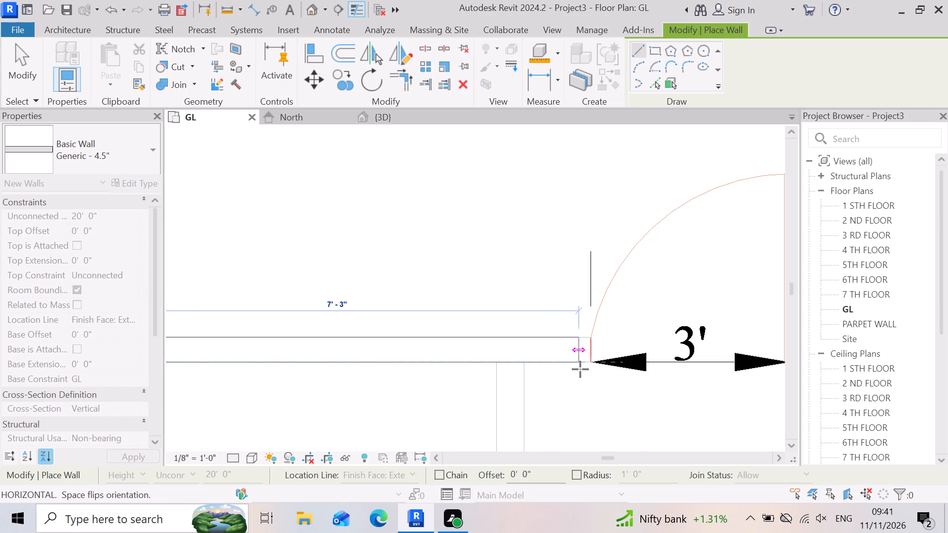
scroll(578, 365, up, 3)
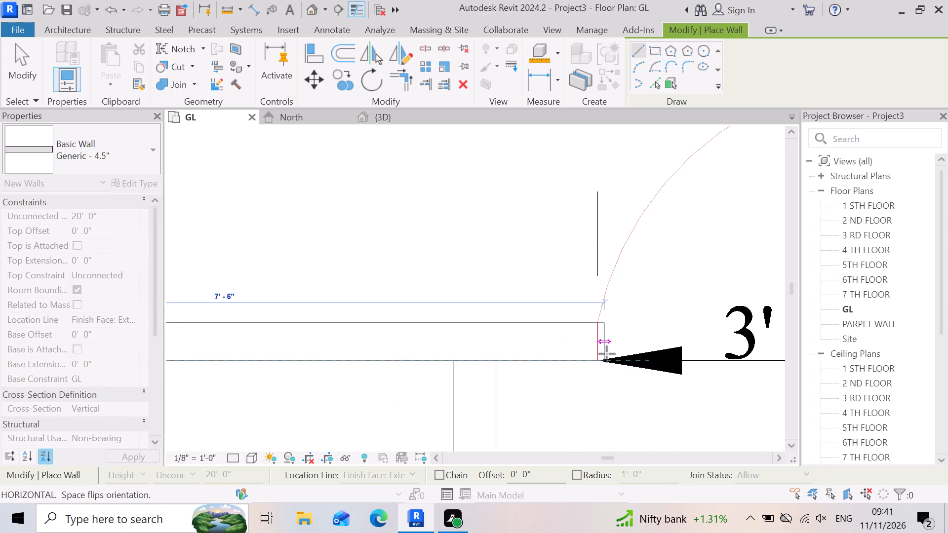
click(603, 352)
scroll(397, 359, down, 9)
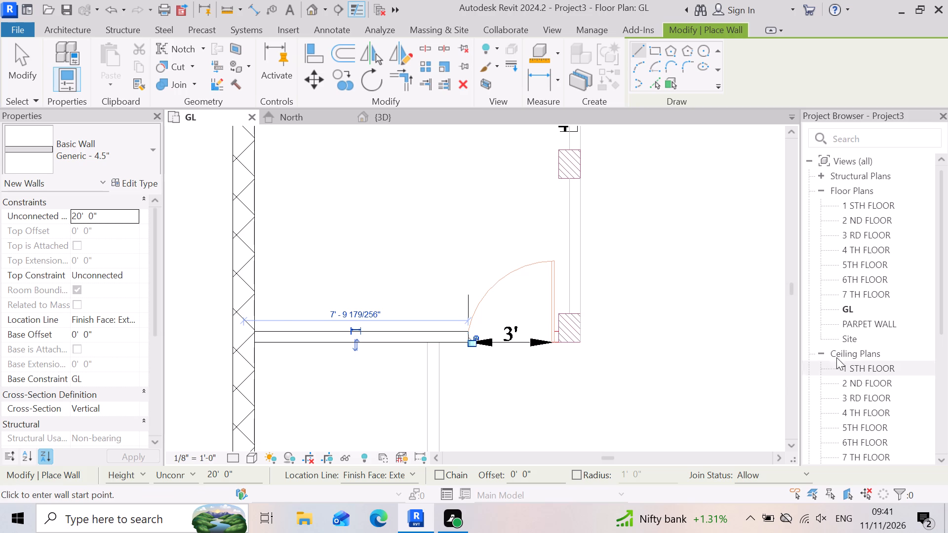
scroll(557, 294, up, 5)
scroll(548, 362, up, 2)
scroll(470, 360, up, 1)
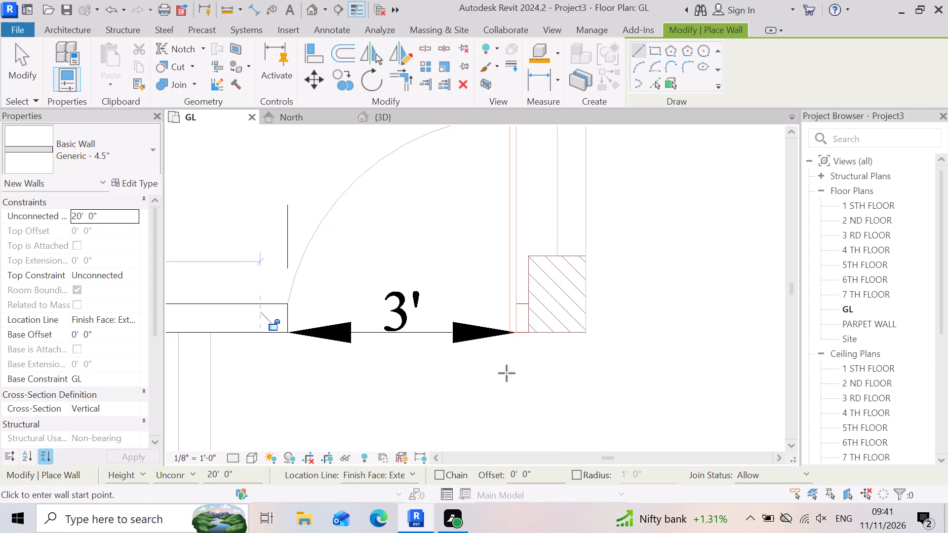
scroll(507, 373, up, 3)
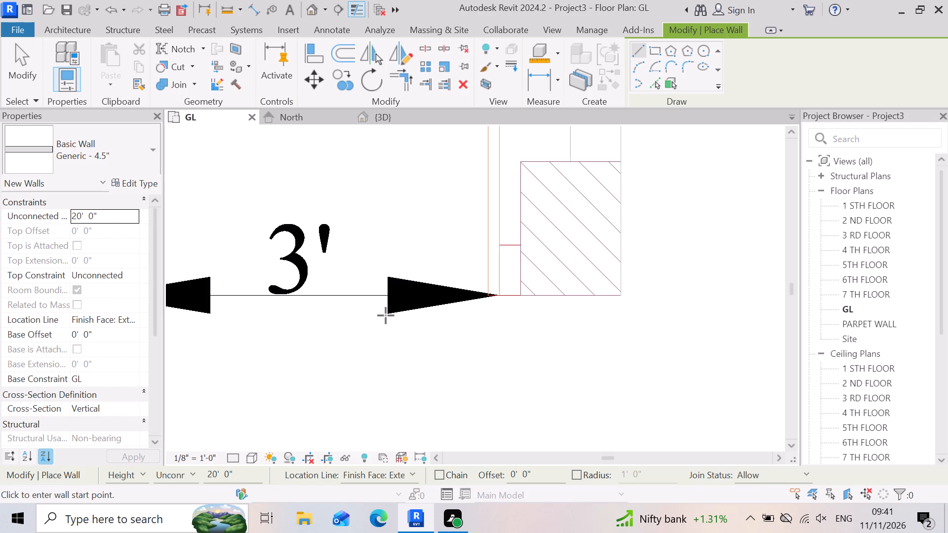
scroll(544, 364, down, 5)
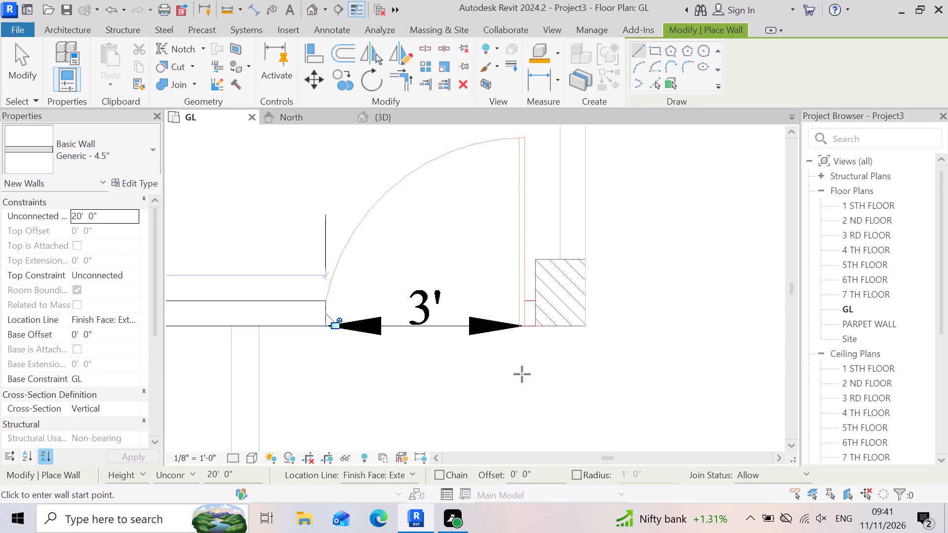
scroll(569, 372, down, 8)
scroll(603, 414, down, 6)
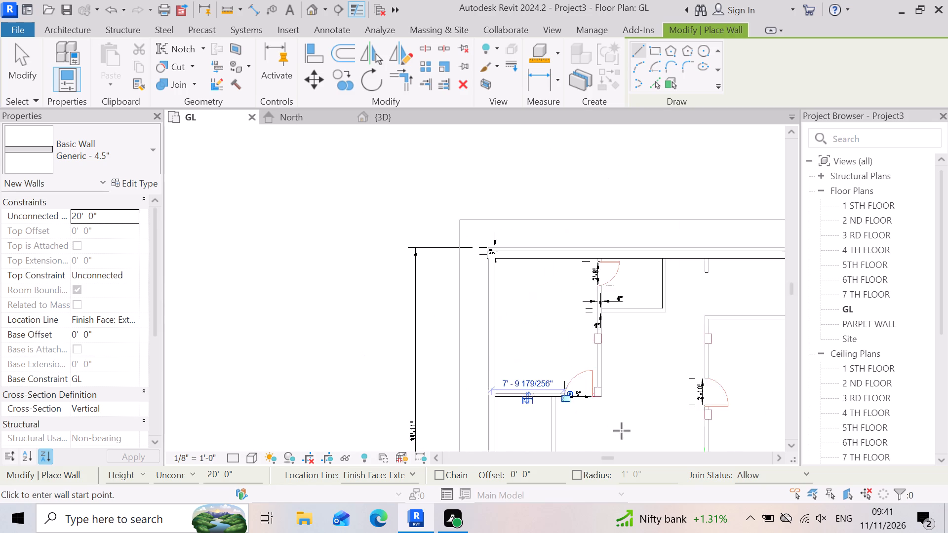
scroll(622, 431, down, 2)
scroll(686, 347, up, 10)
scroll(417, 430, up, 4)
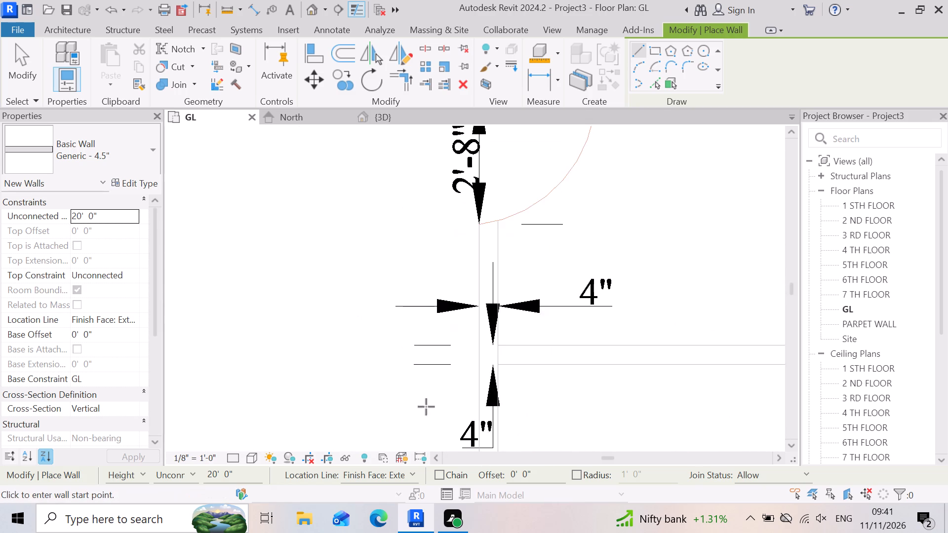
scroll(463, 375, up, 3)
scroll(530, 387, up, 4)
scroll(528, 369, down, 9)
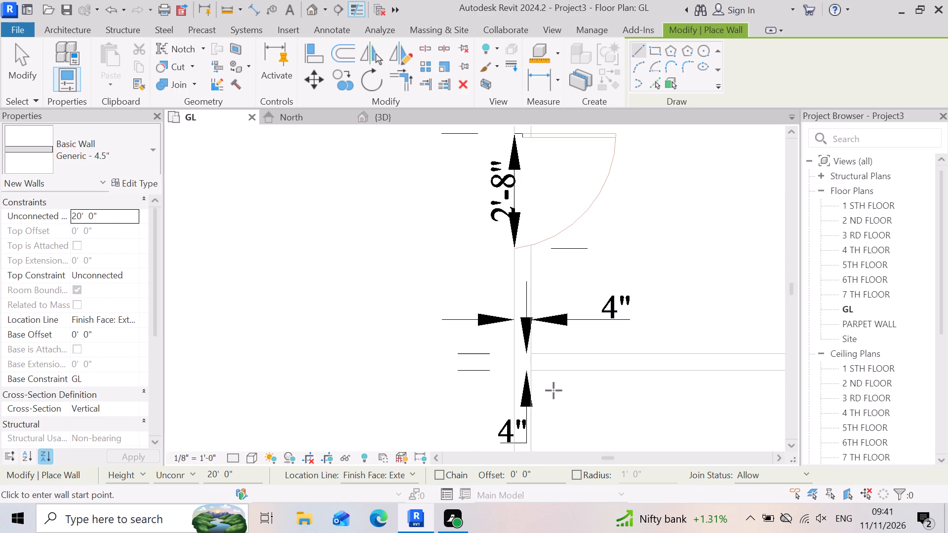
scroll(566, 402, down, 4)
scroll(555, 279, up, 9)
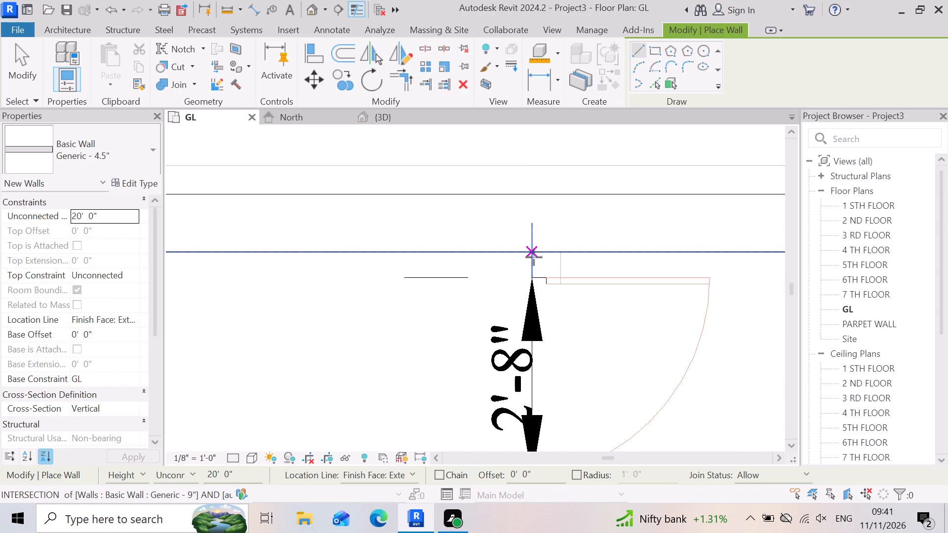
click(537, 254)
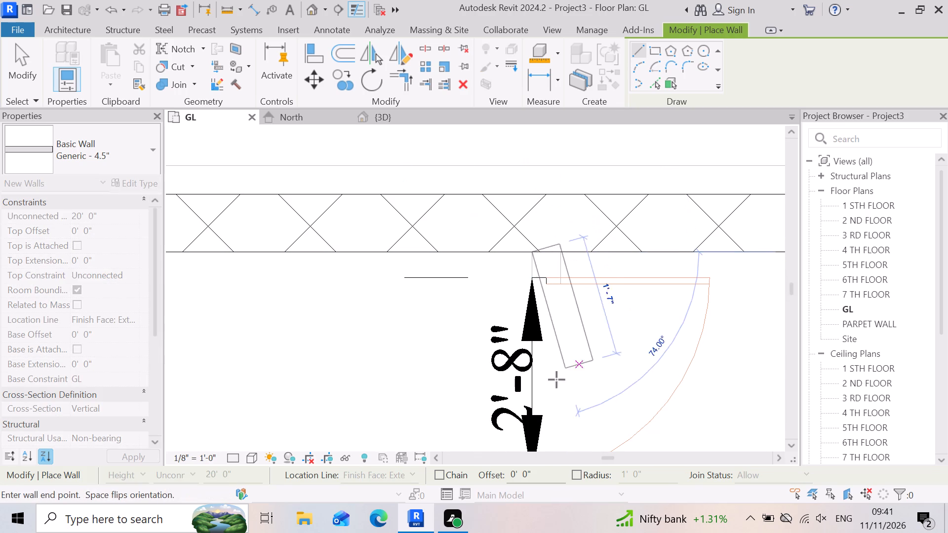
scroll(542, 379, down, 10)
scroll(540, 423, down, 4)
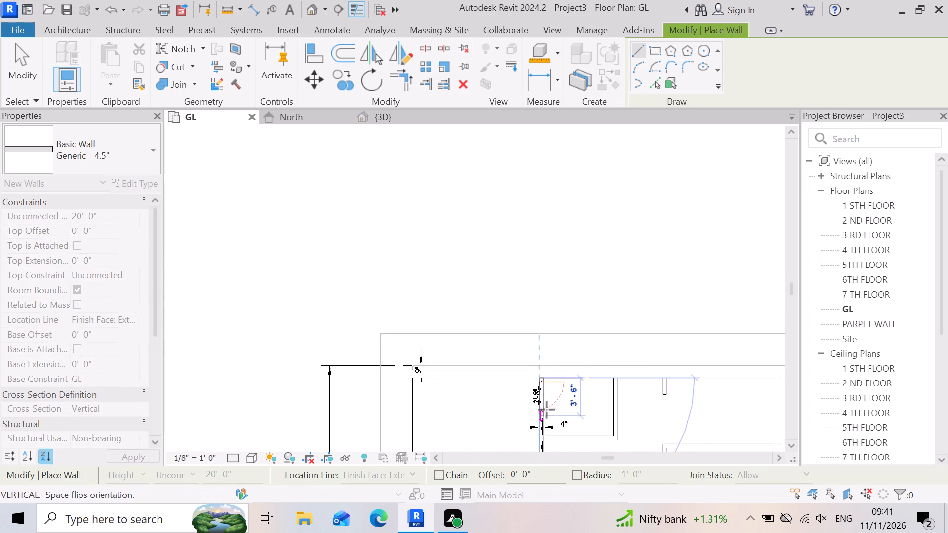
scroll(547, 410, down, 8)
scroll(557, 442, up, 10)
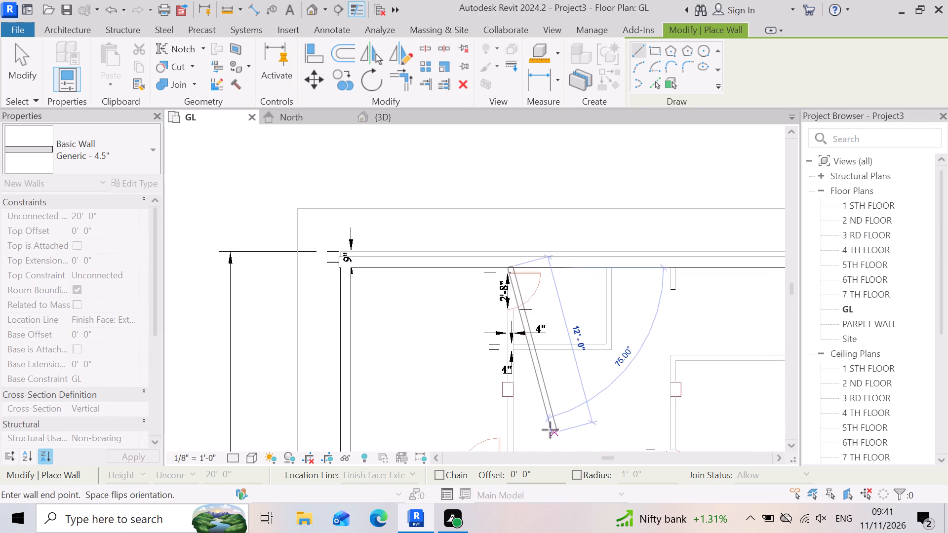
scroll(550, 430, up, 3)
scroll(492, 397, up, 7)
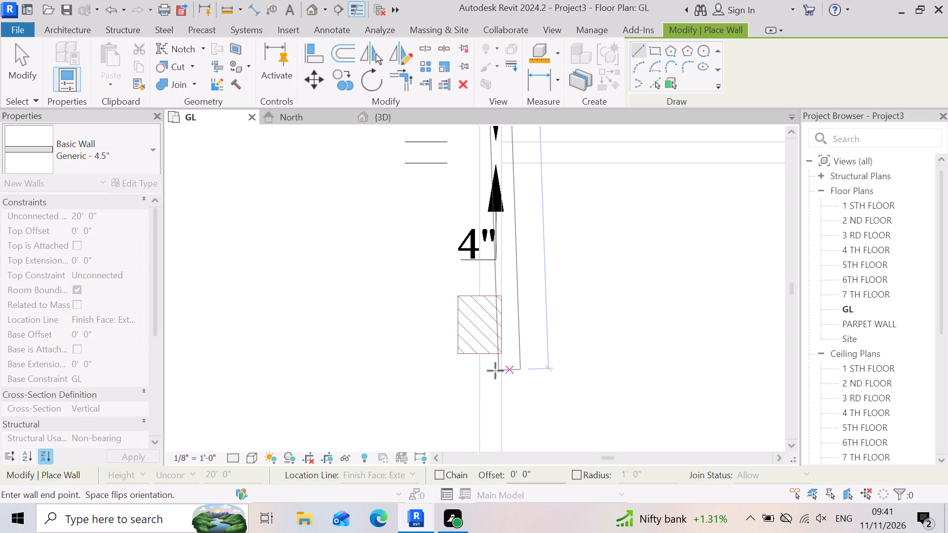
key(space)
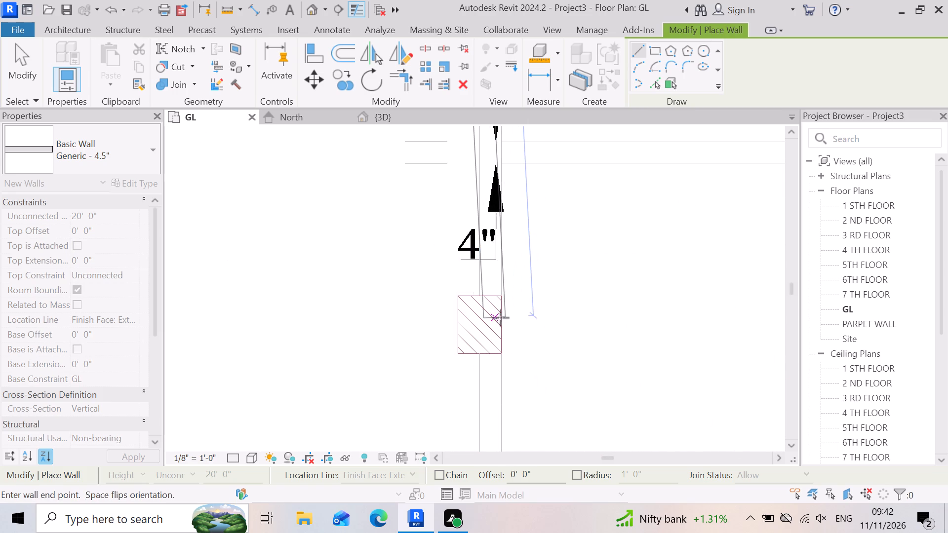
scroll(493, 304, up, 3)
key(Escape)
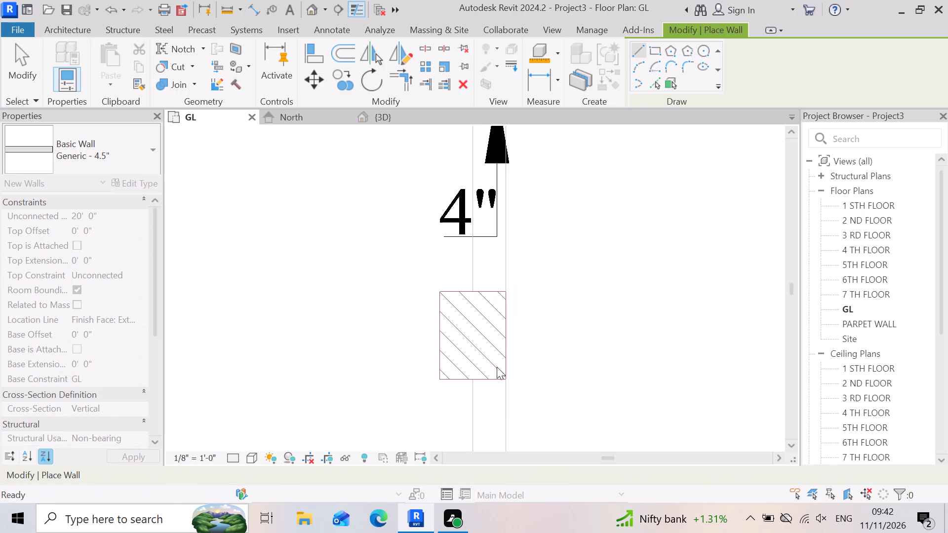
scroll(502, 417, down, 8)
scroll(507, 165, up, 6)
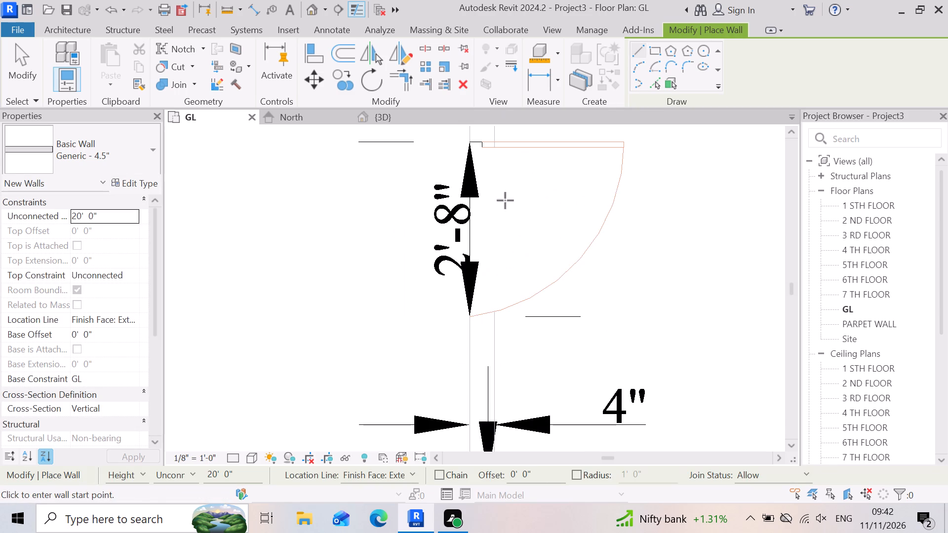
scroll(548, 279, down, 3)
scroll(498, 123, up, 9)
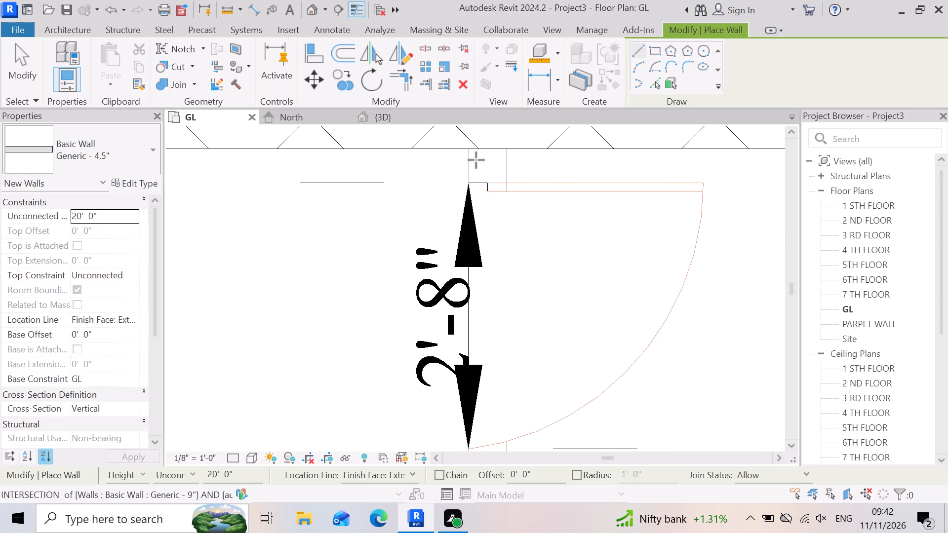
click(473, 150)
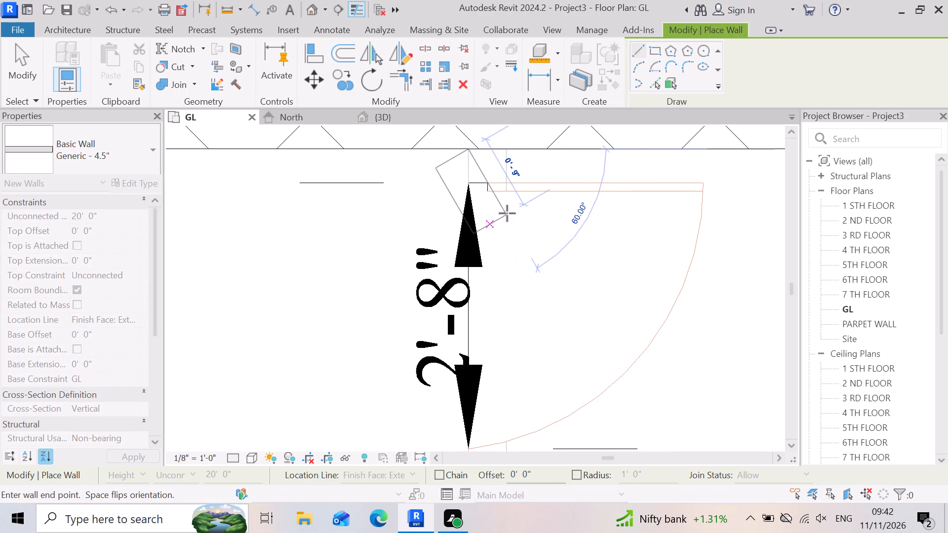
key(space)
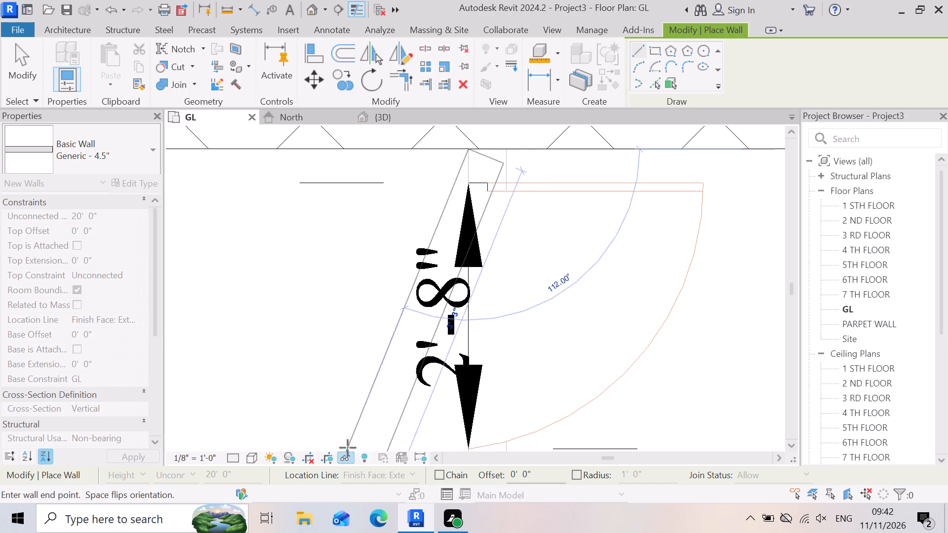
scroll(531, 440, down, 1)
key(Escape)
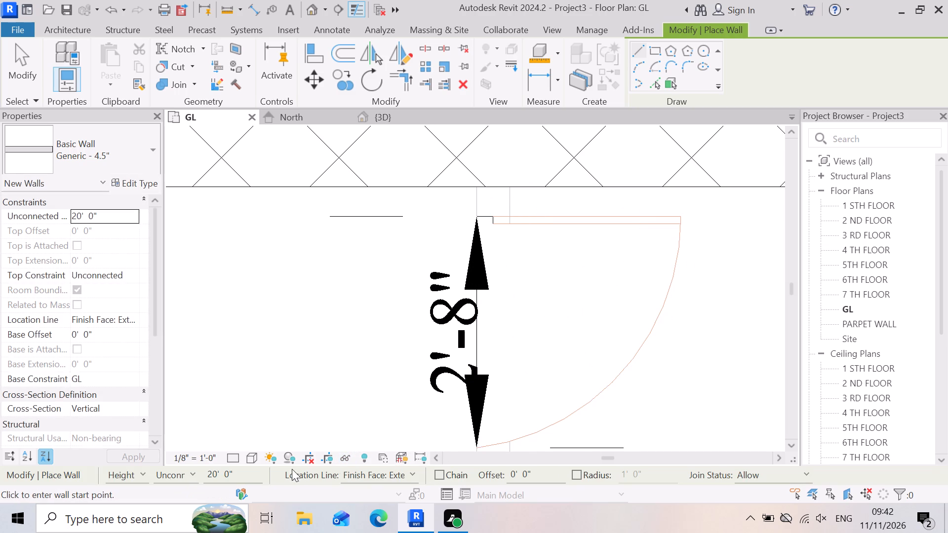
Change the wall placement's location line to Finish Face: Interior.
click(413, 474)
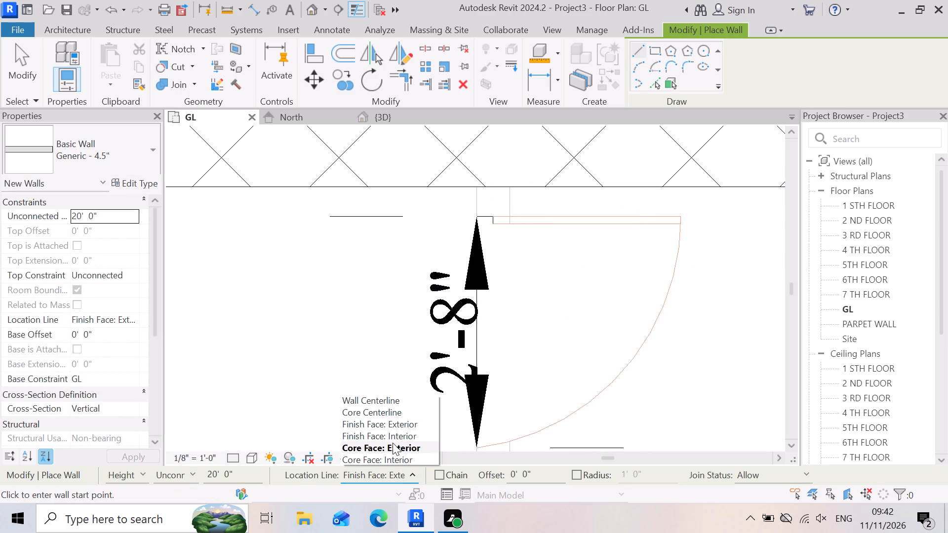
click(392, 432)
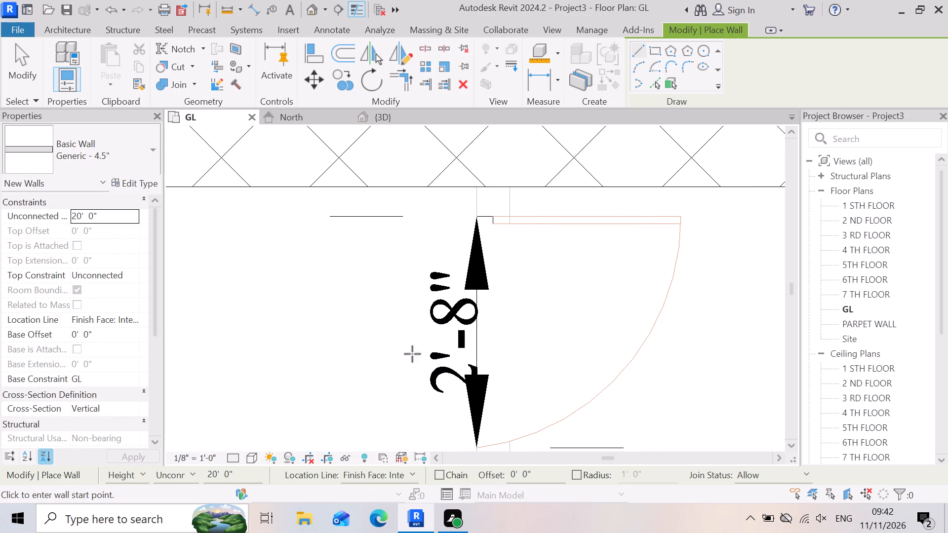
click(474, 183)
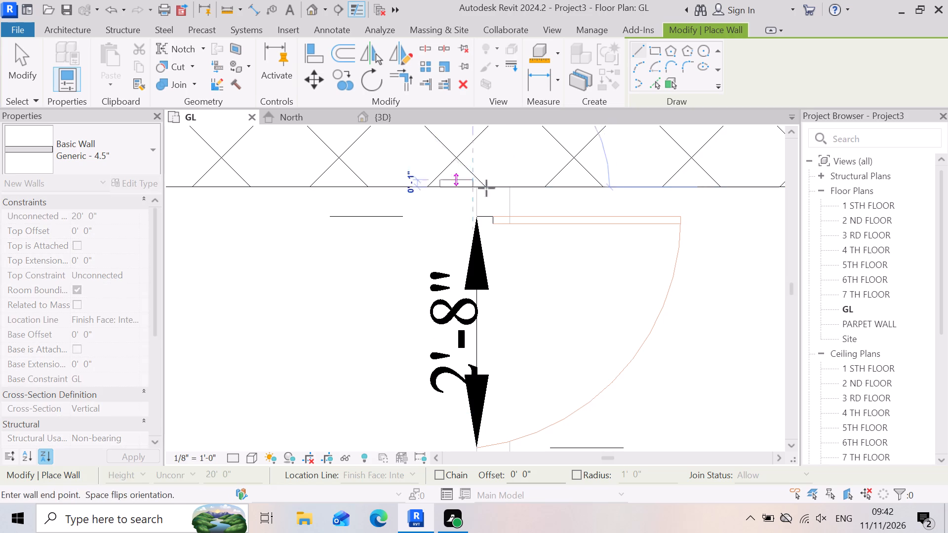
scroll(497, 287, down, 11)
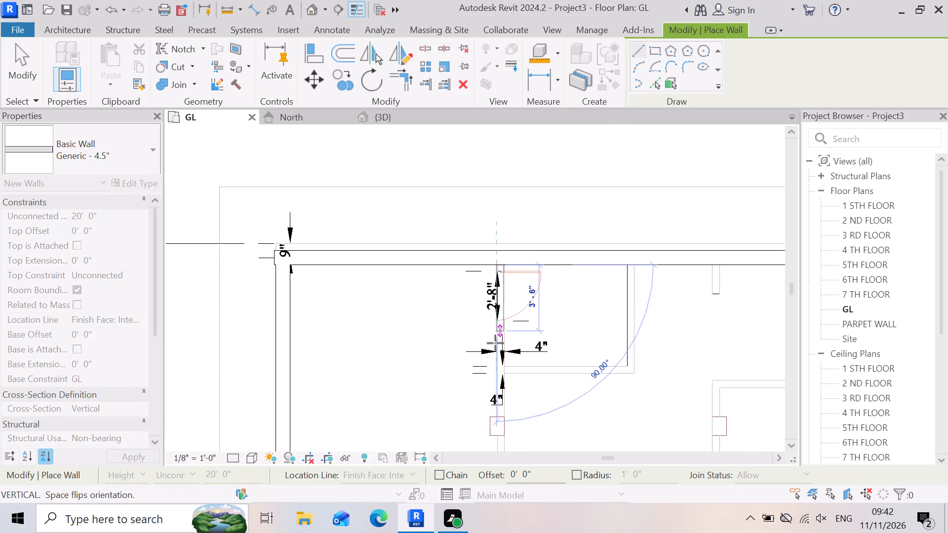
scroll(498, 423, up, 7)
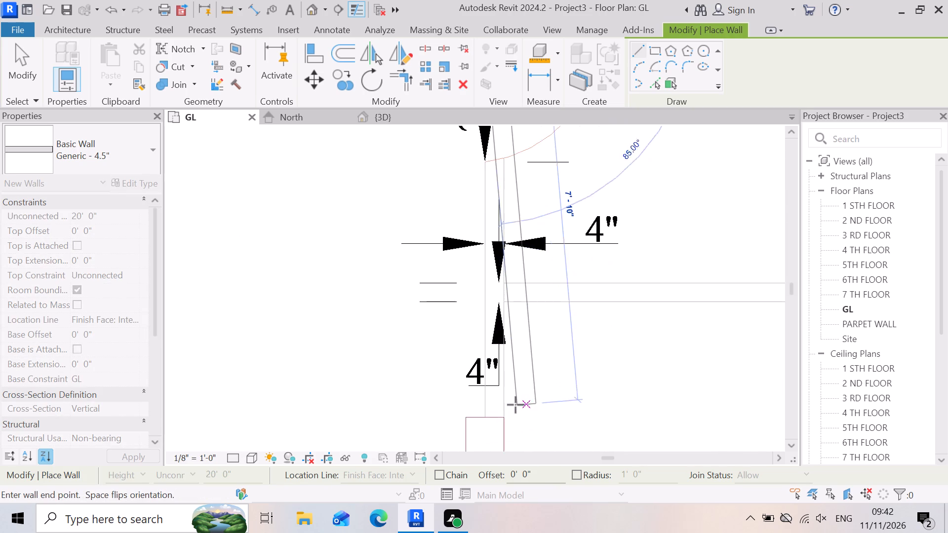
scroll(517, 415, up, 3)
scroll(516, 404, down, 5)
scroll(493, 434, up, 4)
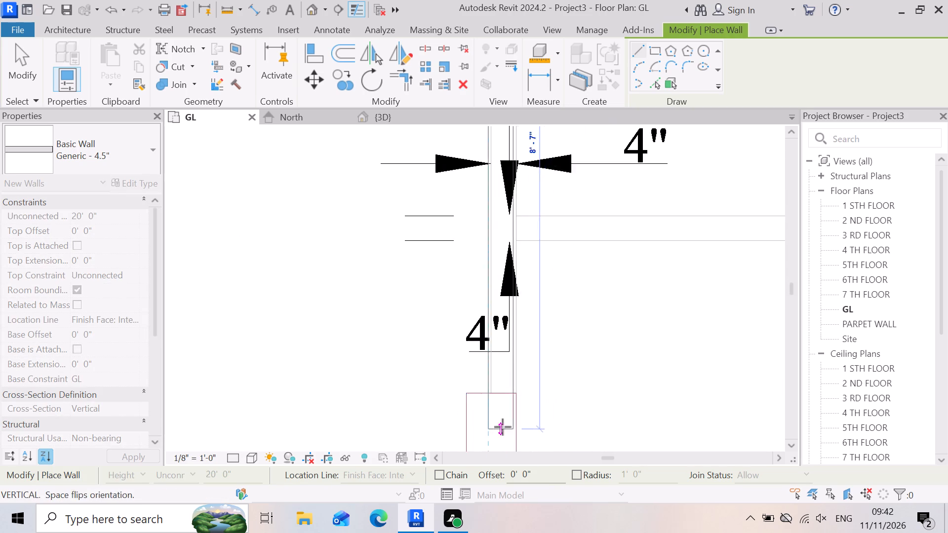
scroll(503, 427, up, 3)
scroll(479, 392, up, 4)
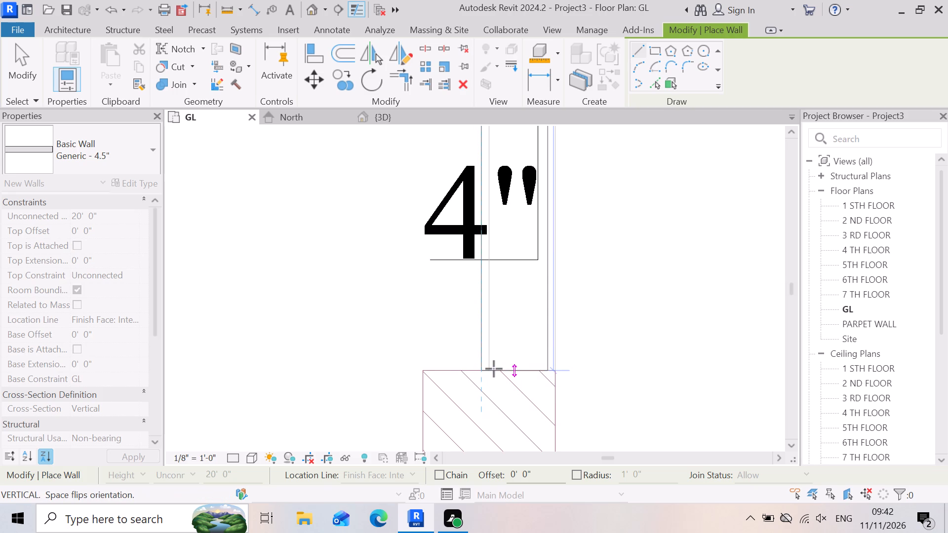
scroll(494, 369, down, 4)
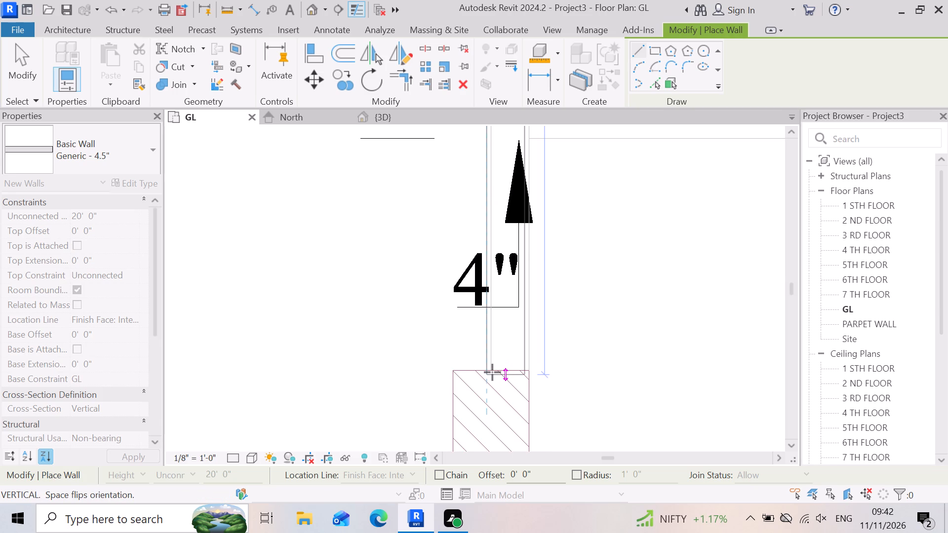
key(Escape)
Draw a vertical Generic - 4.5" wall about 4'-8 1/2" long between the two columns above the 3' door opening, along the plan lines.
scroll(531, 332, down, 7)
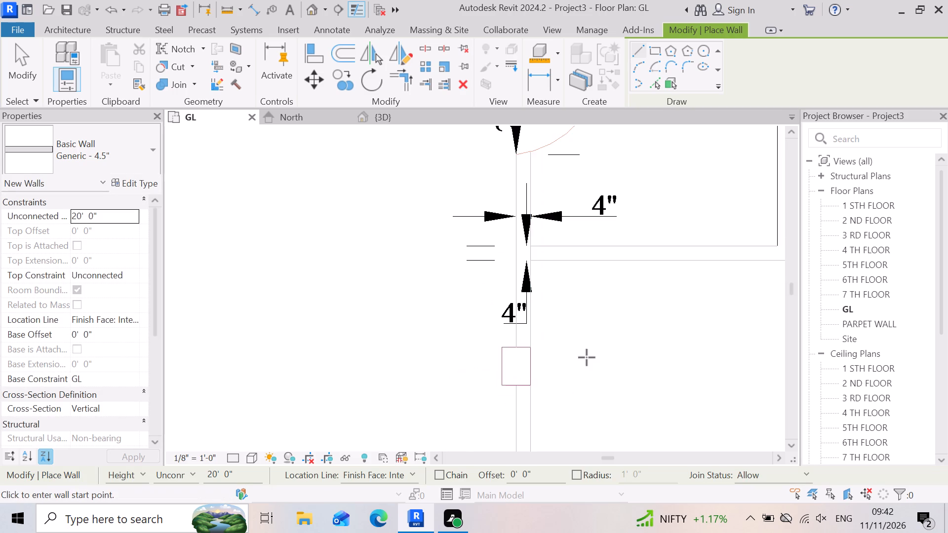
scroll(587, 357, down, 9)
scroll(552, 384, up, 14)
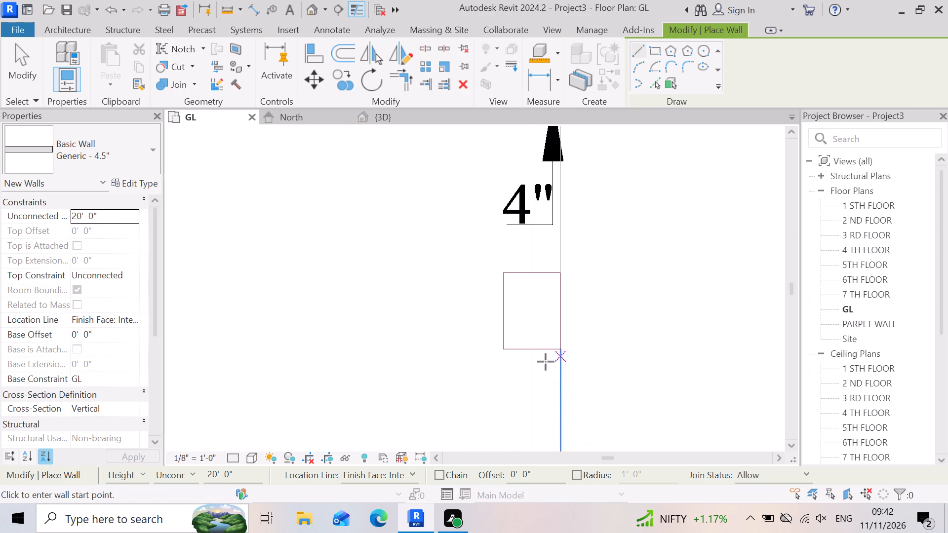
click(531, 351)
scroll(544, 334, down, 7)
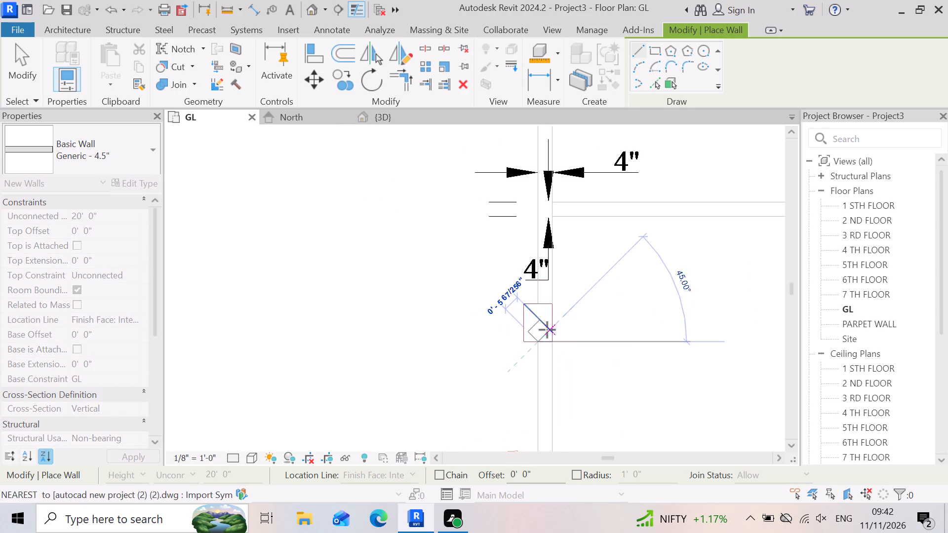
scroll(547, 330, down, 3)
scroll(547, 424, up, 6)
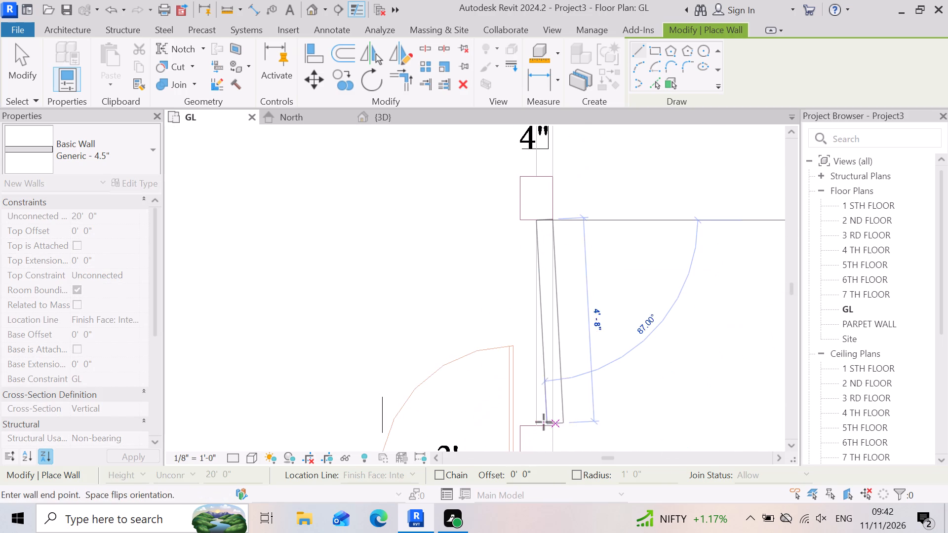
scroll(543, 421, up, 5)
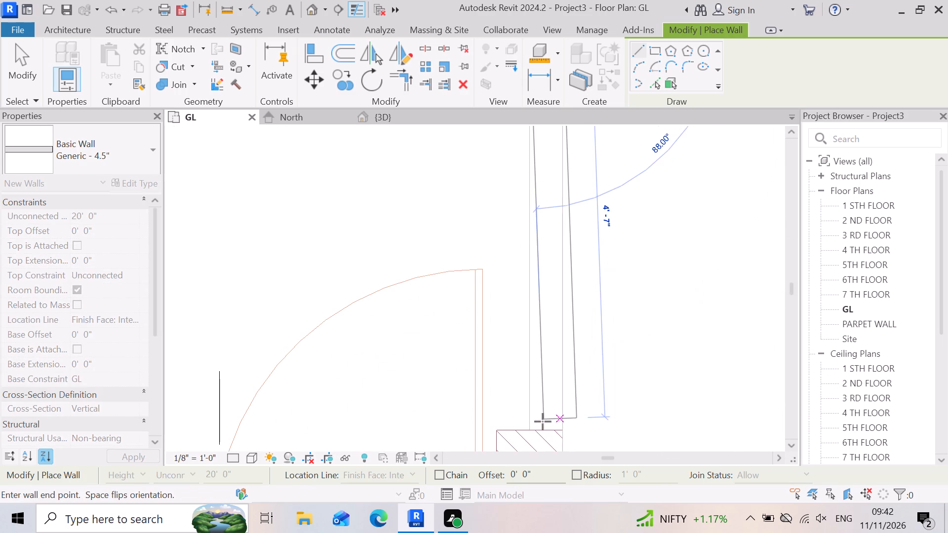
scroll(523, 427, up, 3)
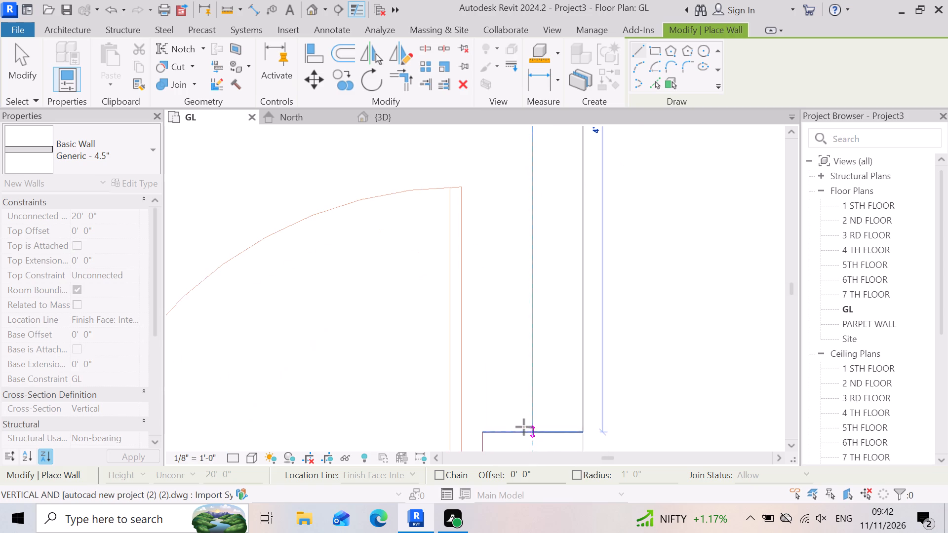
click(530, 432)
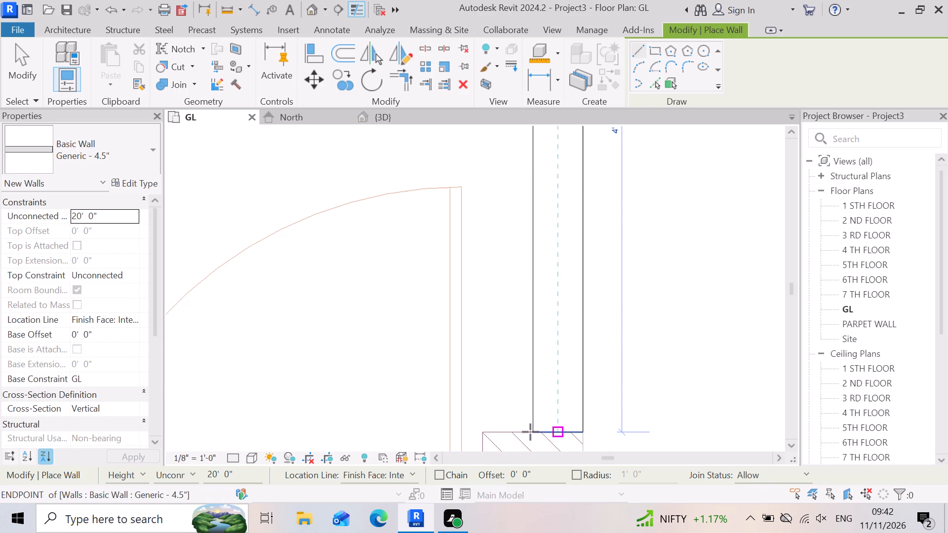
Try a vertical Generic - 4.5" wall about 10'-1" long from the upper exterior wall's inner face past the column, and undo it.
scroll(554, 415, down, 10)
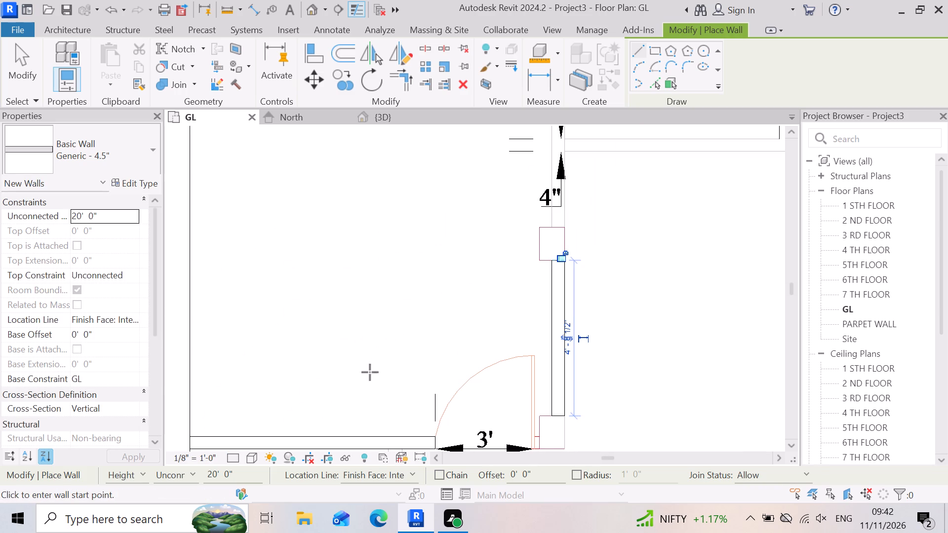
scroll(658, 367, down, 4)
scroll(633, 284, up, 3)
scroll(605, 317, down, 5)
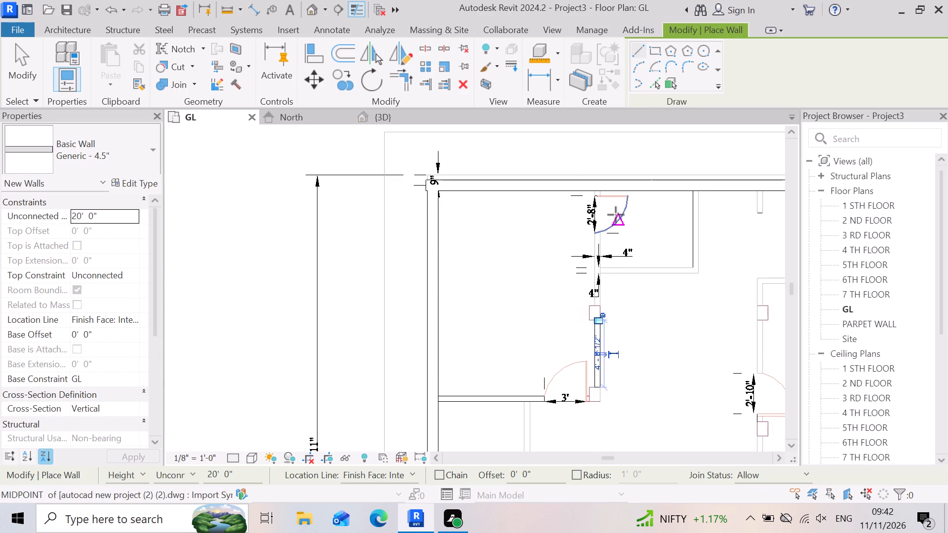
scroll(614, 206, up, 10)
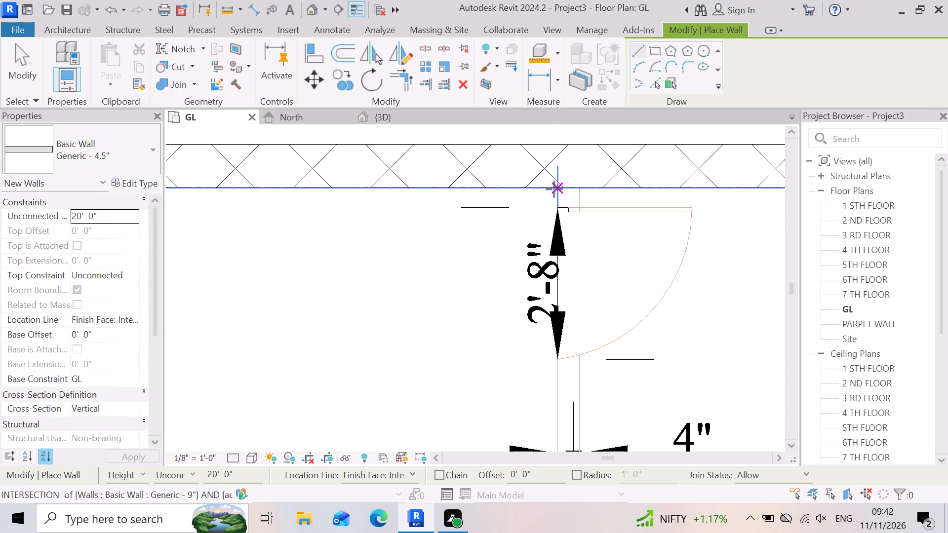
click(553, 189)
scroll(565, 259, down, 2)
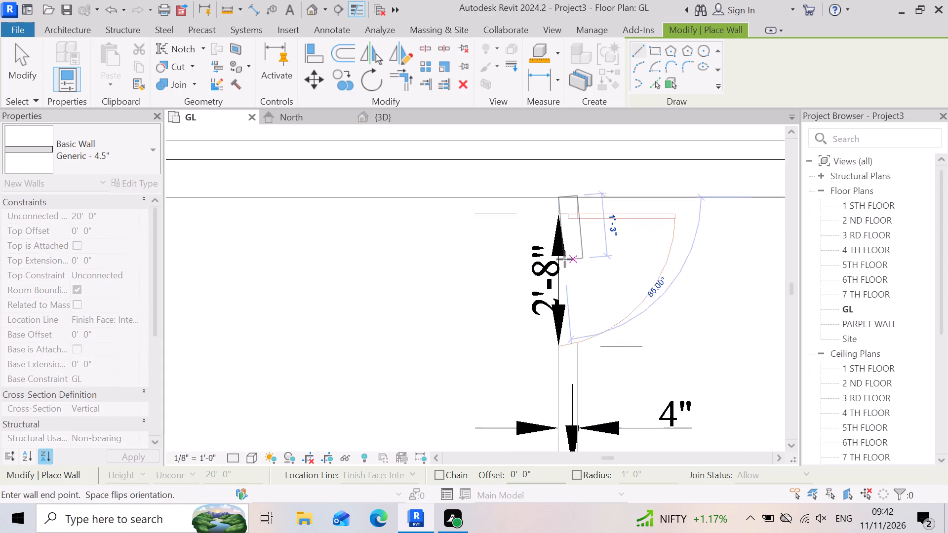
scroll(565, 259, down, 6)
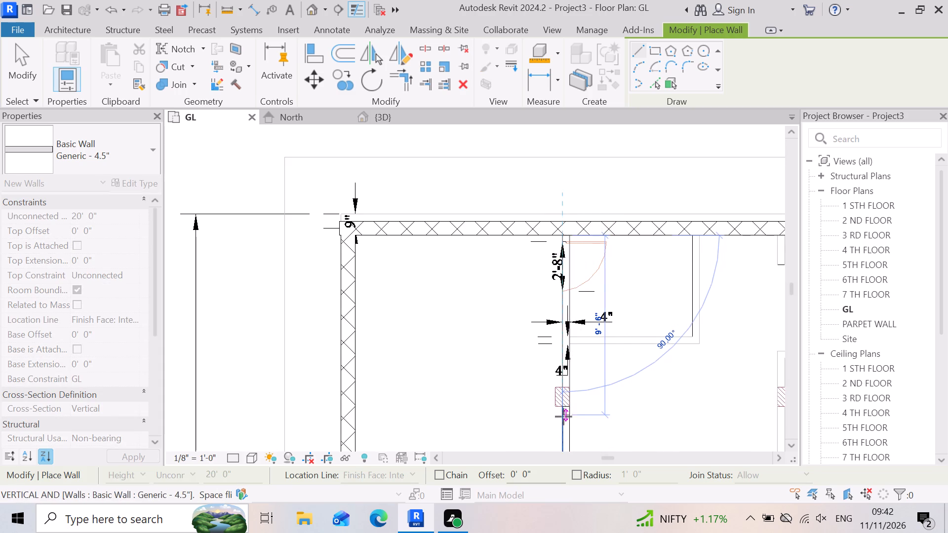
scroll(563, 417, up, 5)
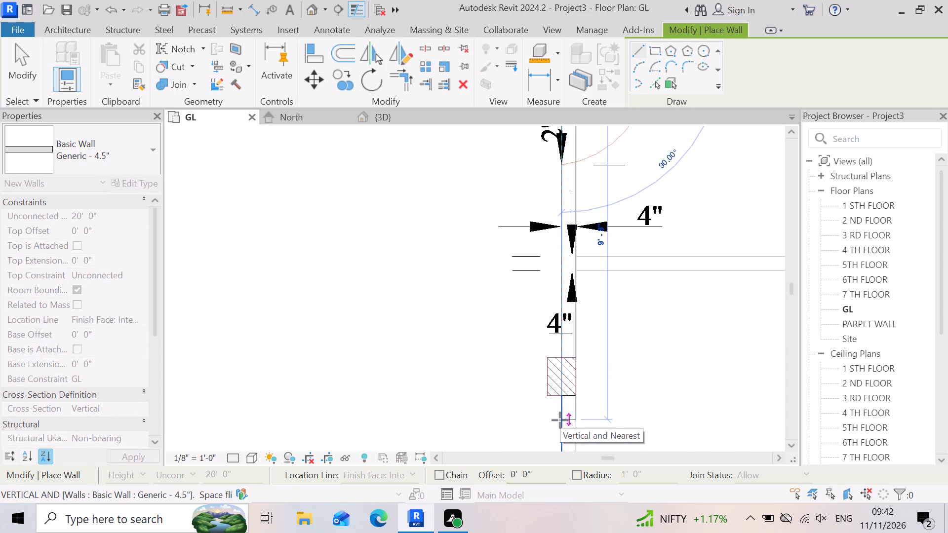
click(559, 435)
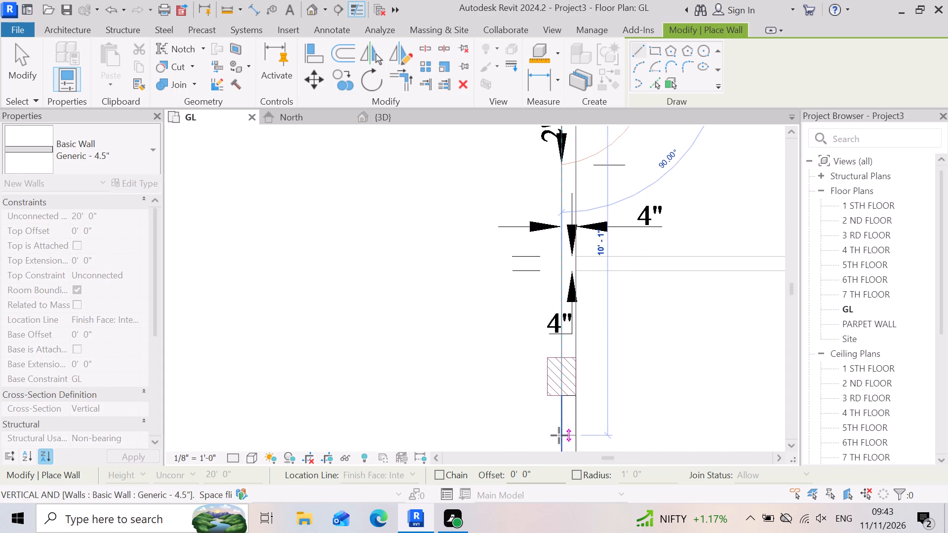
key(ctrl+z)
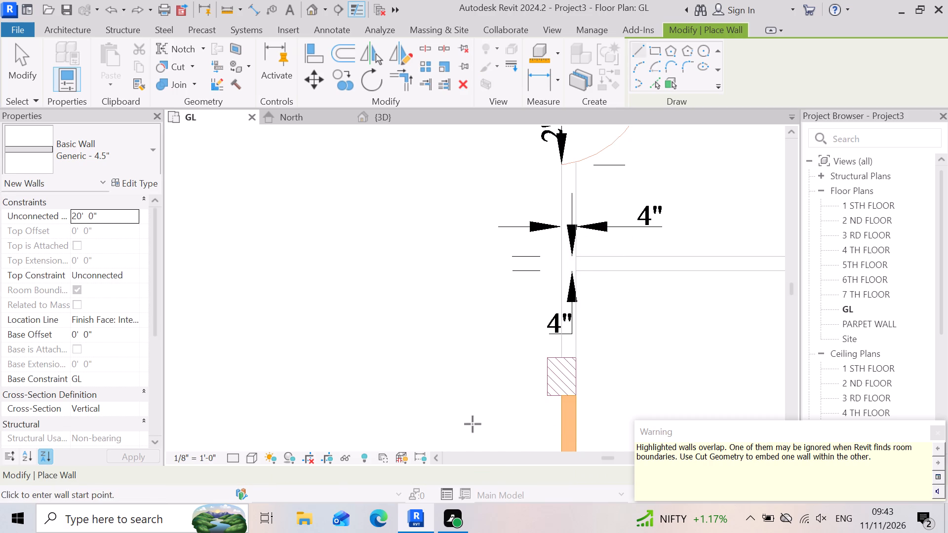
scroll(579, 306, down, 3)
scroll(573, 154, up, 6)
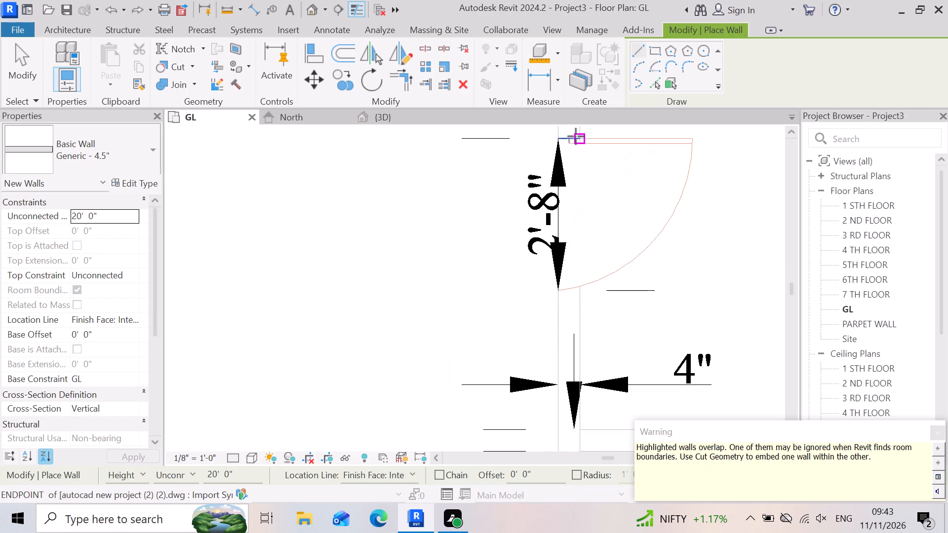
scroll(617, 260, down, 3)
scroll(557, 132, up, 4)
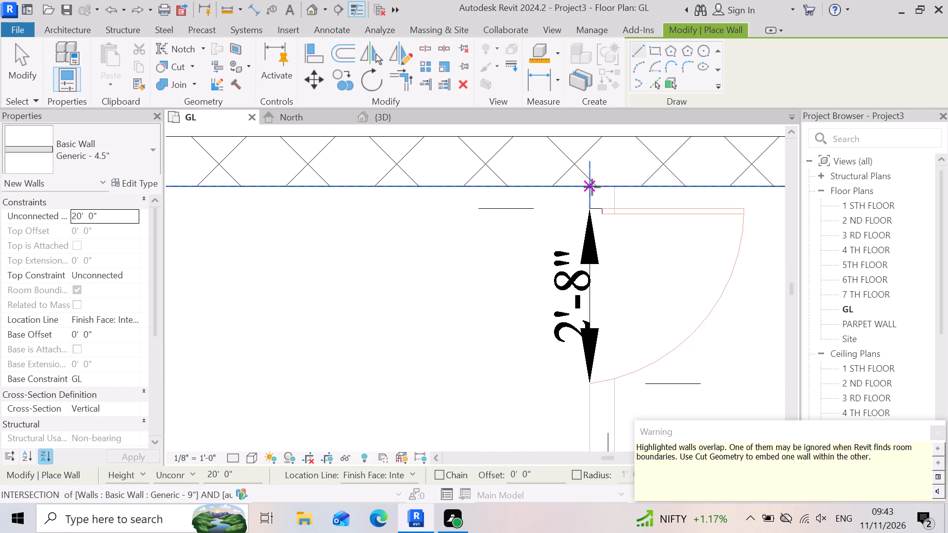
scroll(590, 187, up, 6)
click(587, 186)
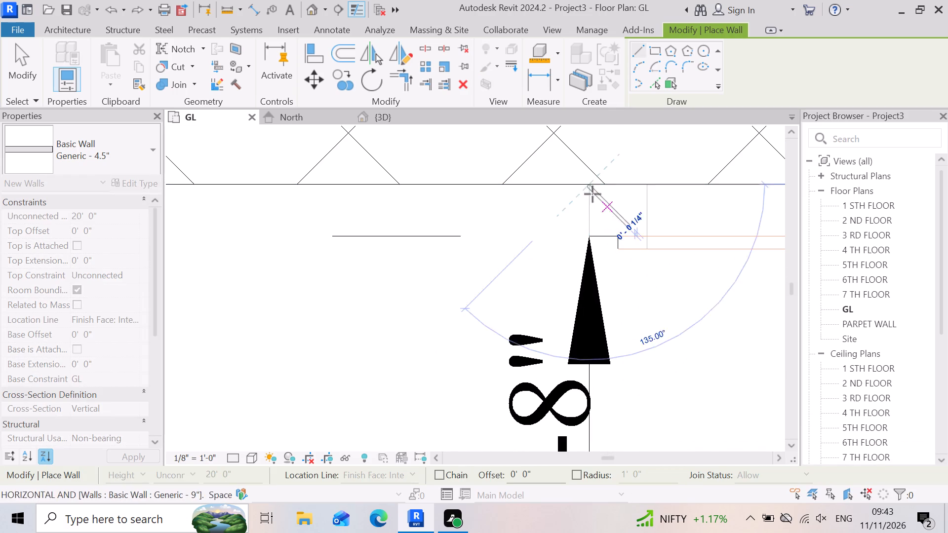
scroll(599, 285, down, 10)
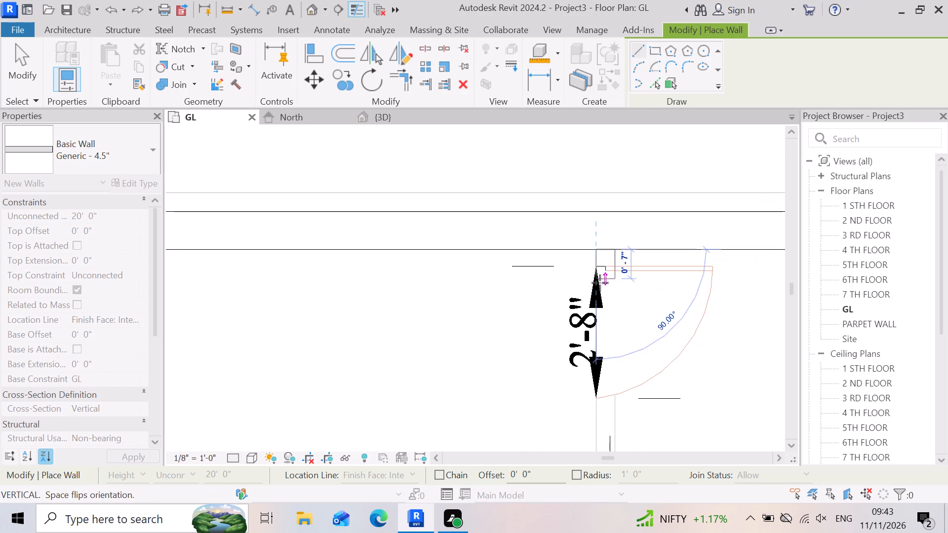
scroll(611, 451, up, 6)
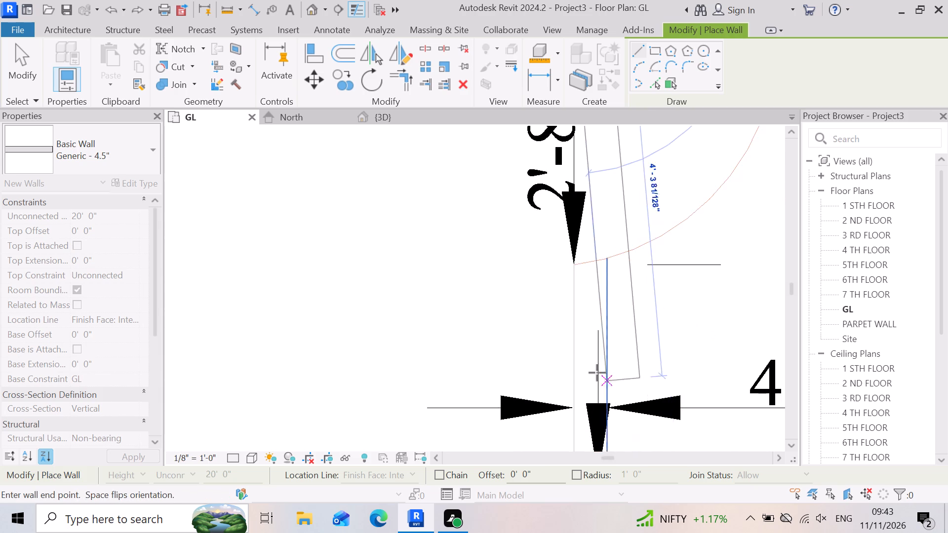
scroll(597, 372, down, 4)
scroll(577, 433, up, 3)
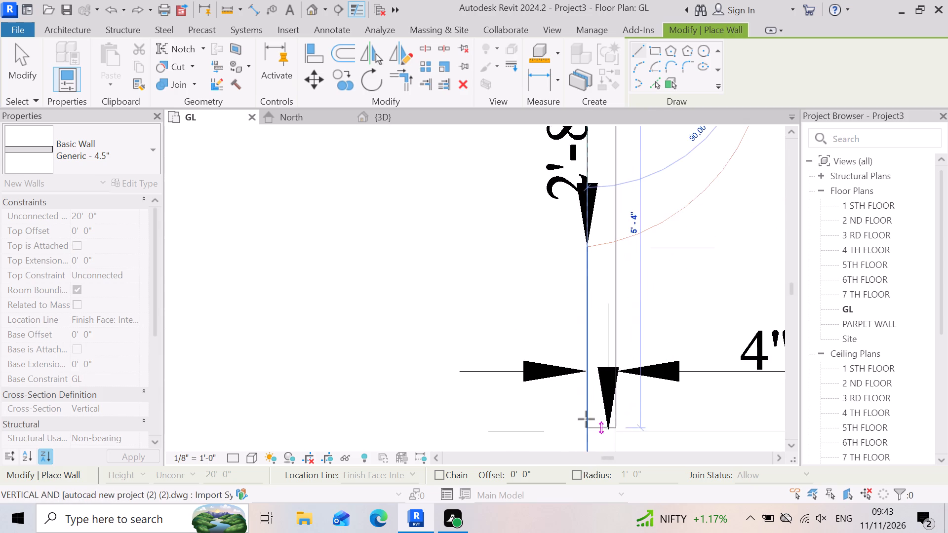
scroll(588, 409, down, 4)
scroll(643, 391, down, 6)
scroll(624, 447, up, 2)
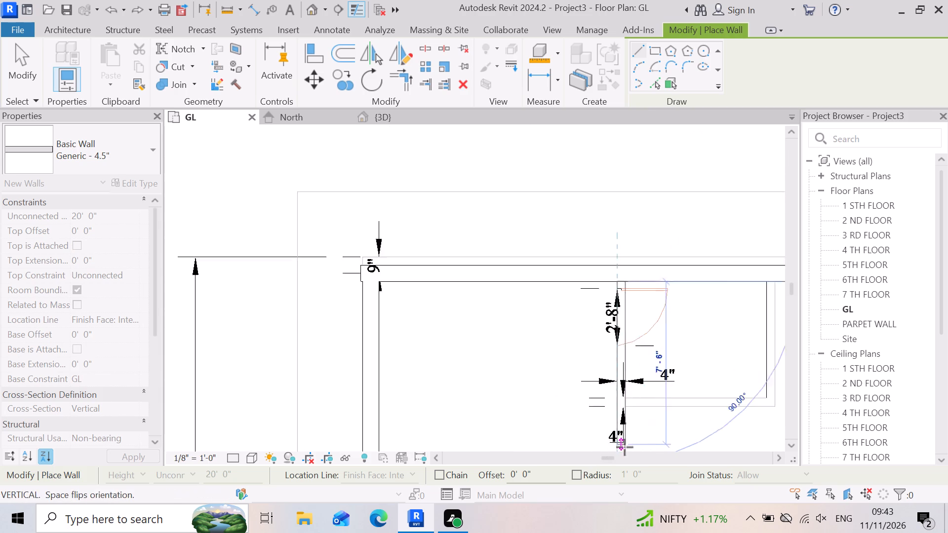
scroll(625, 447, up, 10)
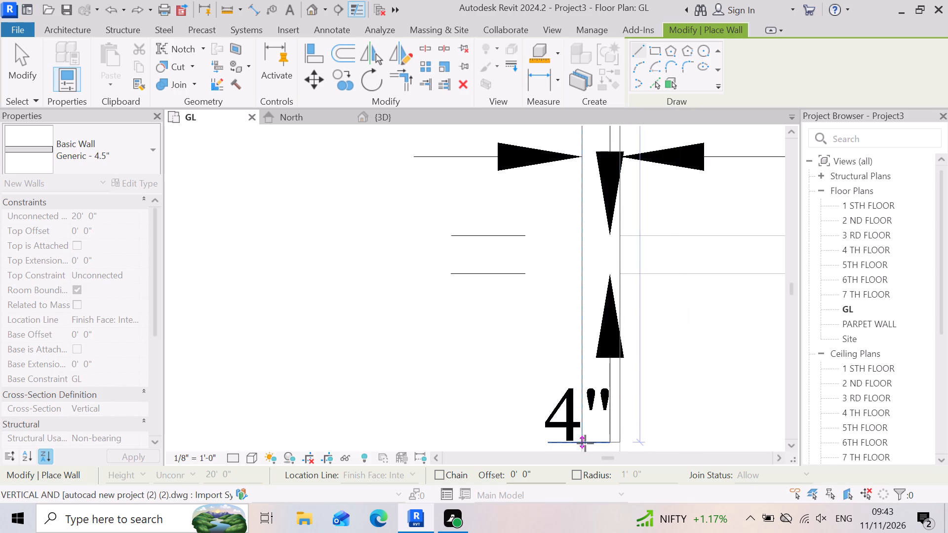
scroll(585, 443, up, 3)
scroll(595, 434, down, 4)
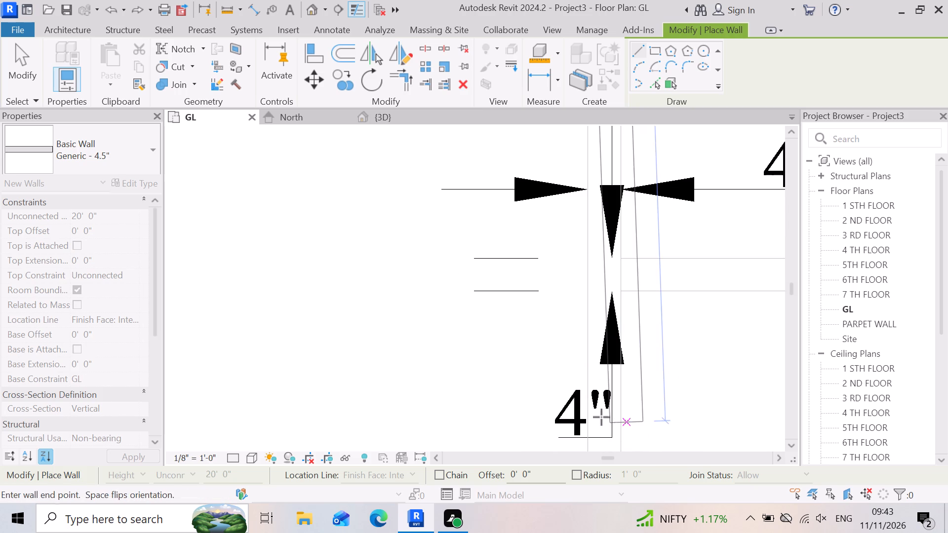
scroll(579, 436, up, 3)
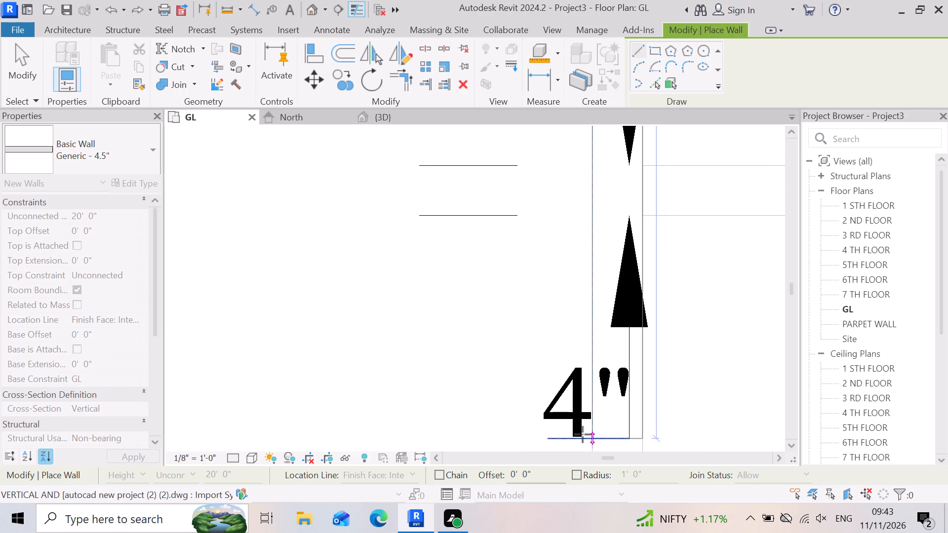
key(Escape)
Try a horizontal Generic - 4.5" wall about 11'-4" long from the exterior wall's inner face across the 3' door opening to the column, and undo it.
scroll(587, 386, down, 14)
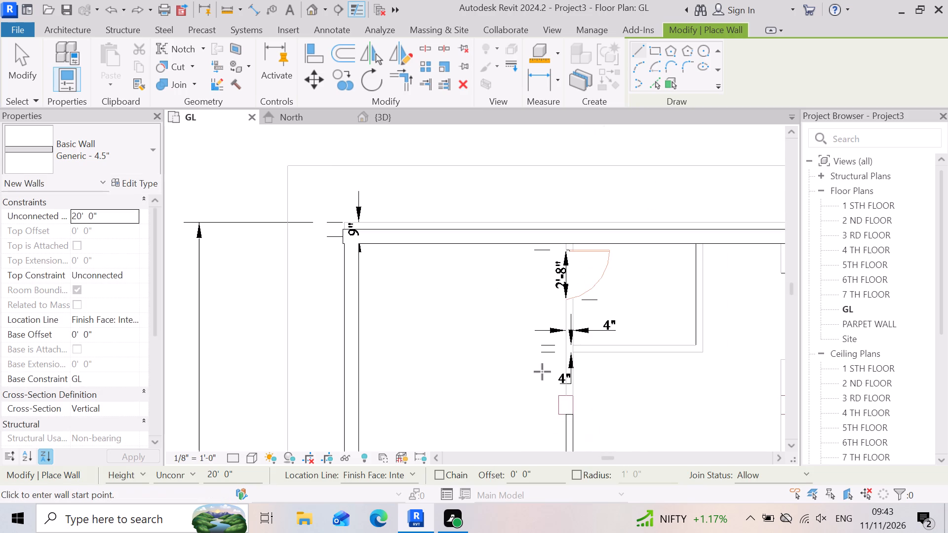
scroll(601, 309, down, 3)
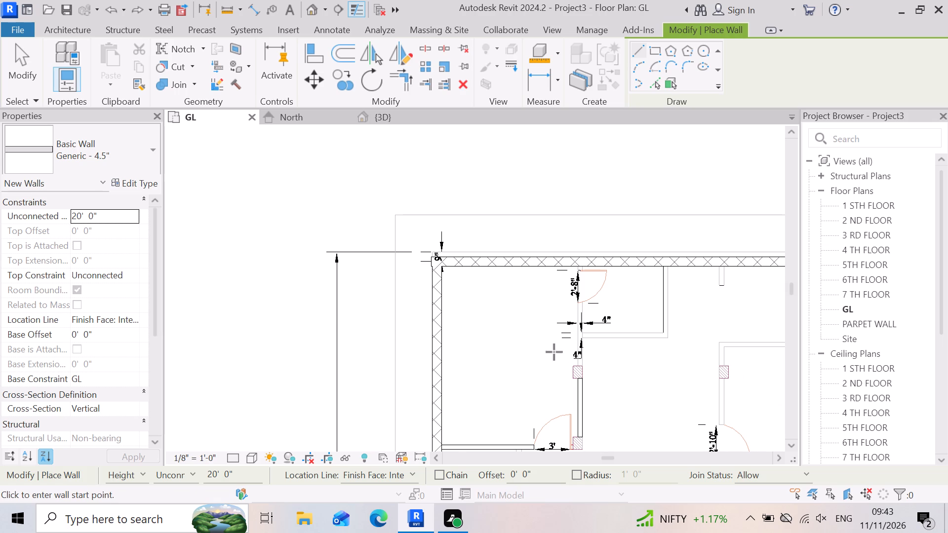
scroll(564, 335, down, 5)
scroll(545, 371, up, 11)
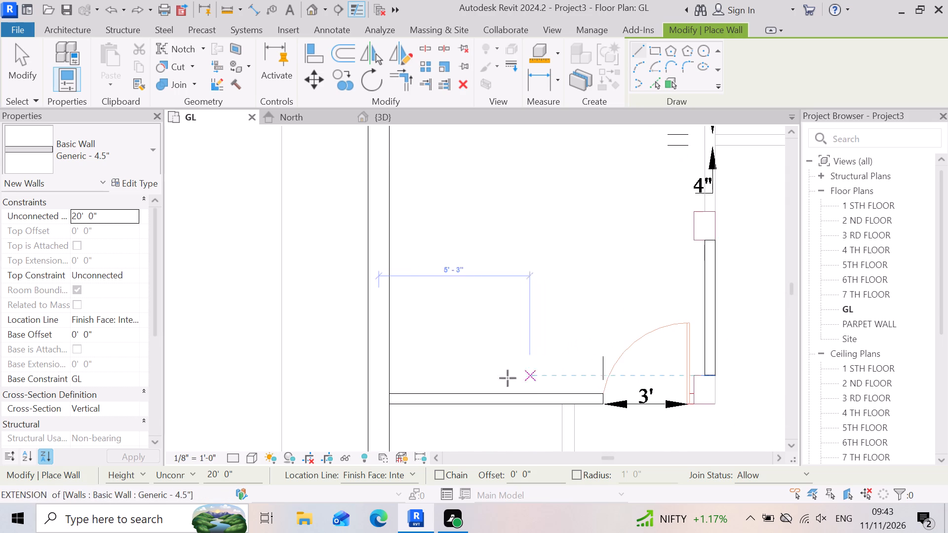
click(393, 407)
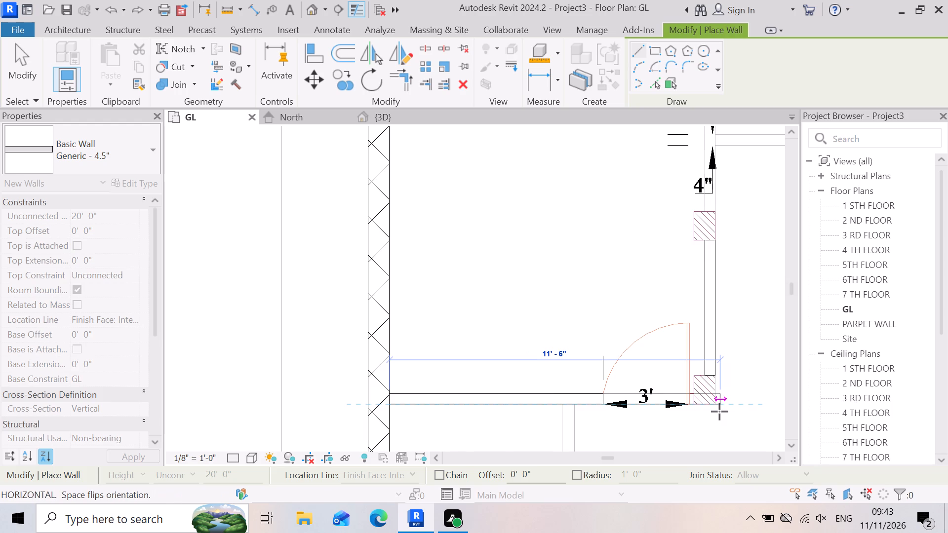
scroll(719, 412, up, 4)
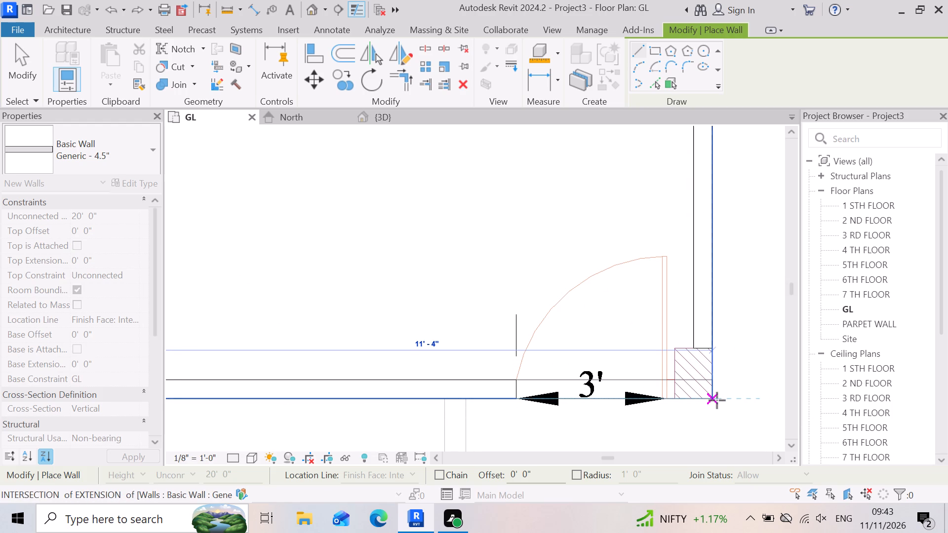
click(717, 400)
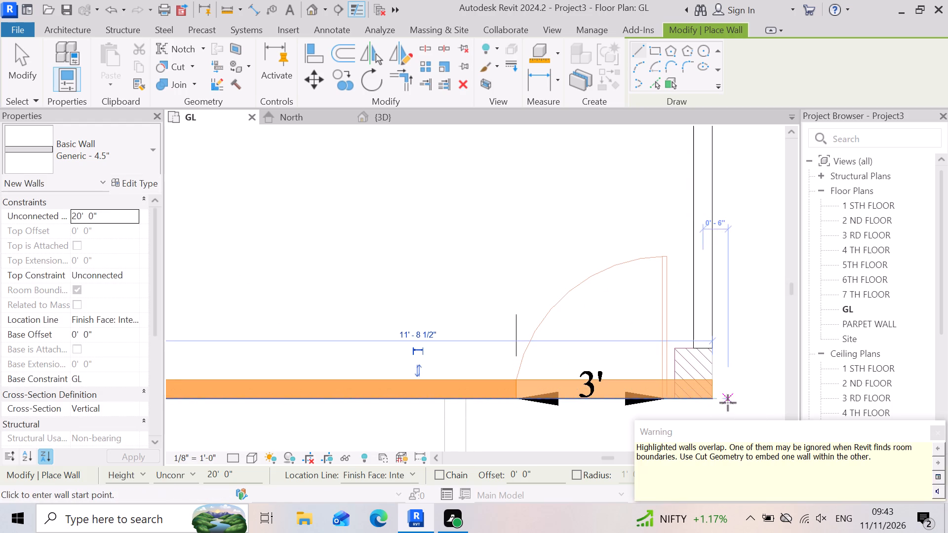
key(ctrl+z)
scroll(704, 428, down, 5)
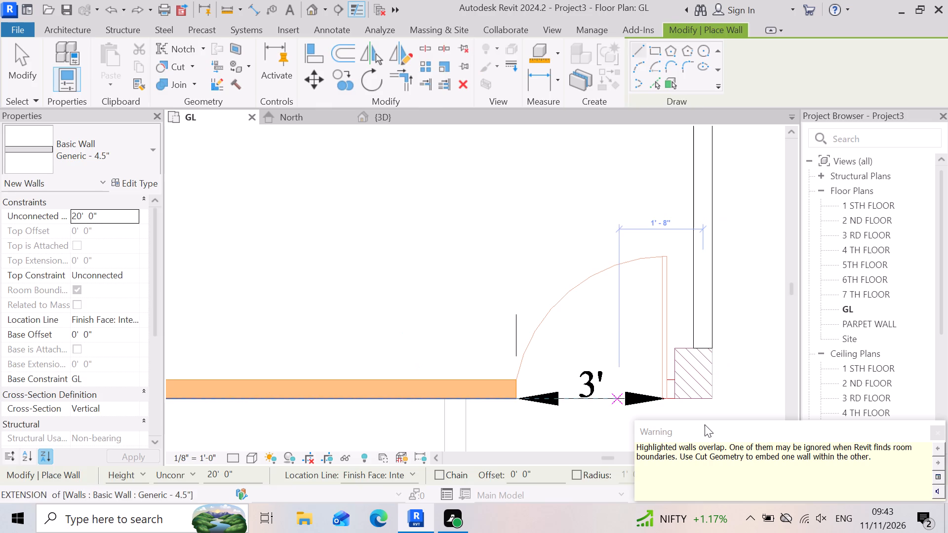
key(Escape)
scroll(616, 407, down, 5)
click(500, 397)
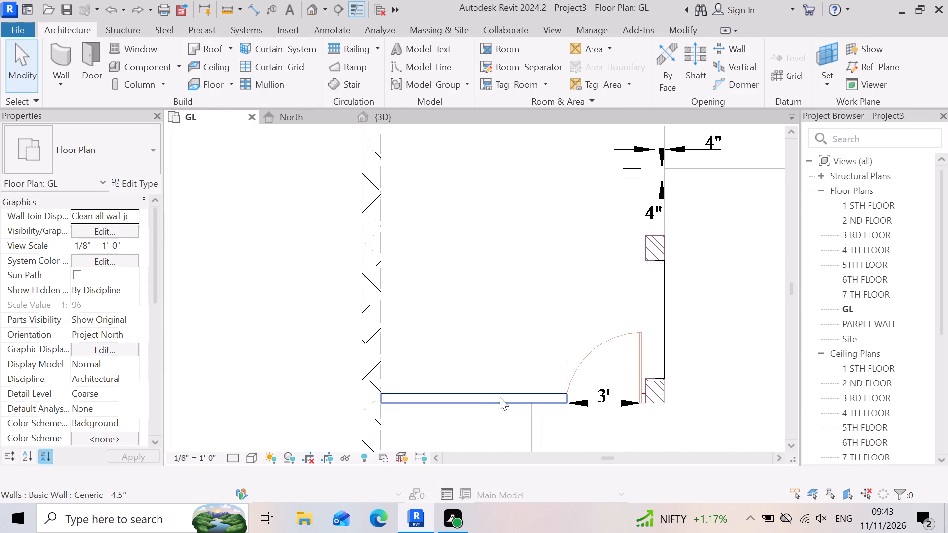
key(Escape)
Draw a horizontal Generic - 4.5" wall about 22'-8 1/2" long from the exterior wall's inner face across the 2'-8" and two 3' door openings to the green line.
scroll(648, 414, up, 6)
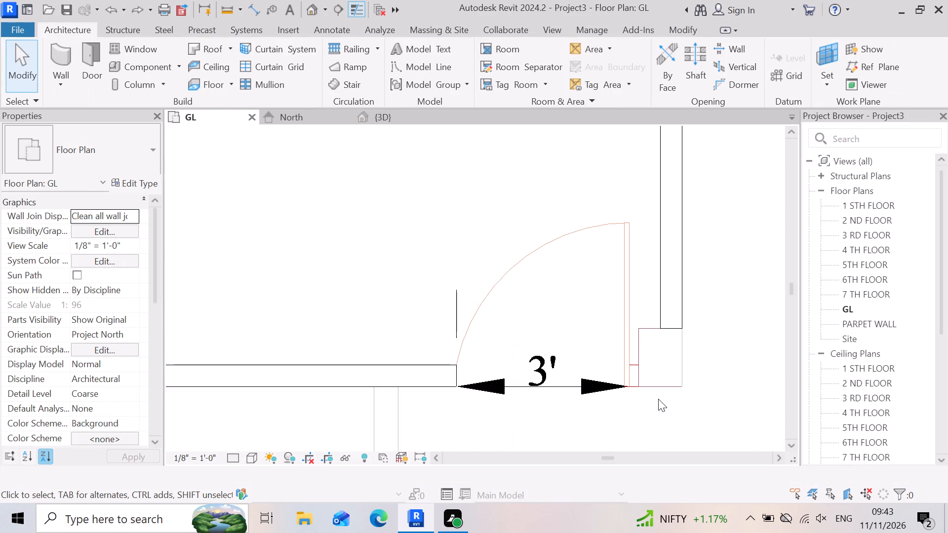
scroll(599, 407, down, 7)
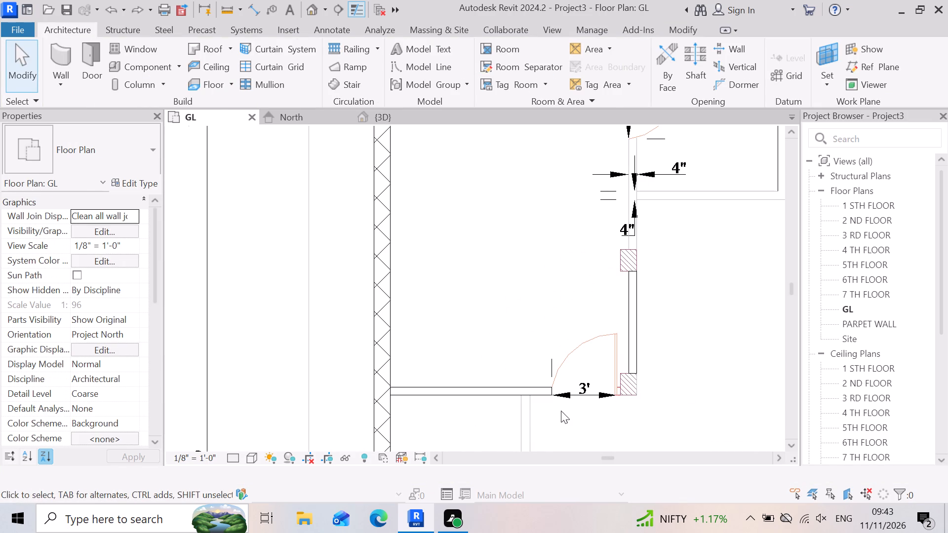
scroll(639, 377, down, 7)
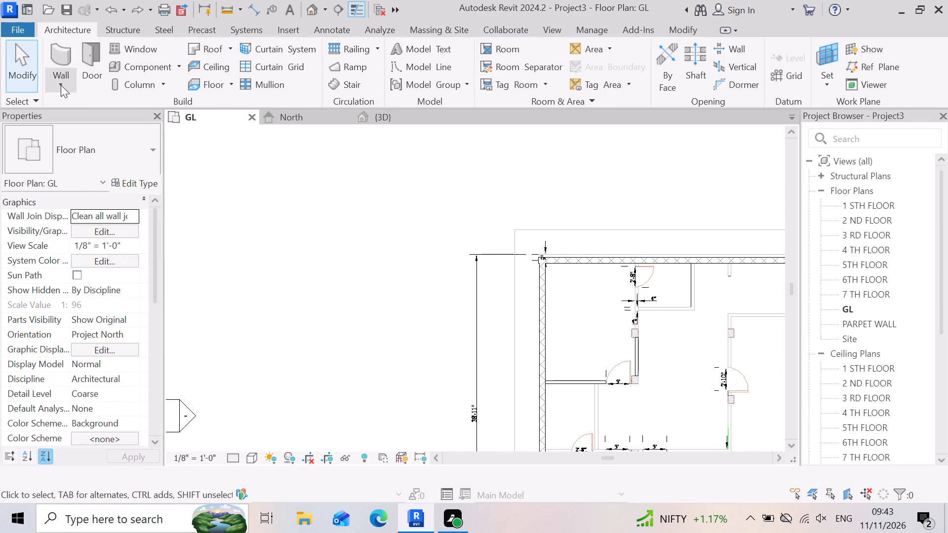
click(54, 57)
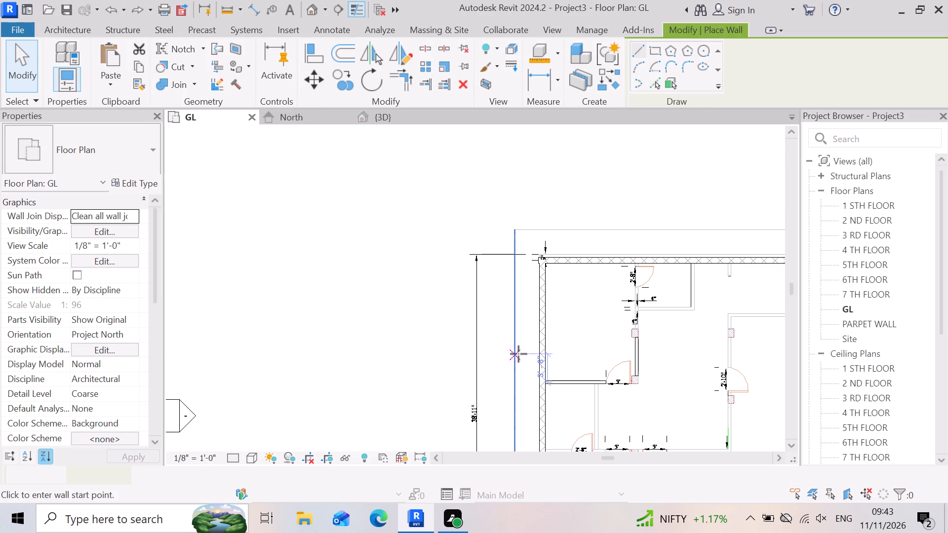
scroll(413, 237, down, 4)
scroll(463, 270, down, 1)
scroll(527, 396, up, 4)
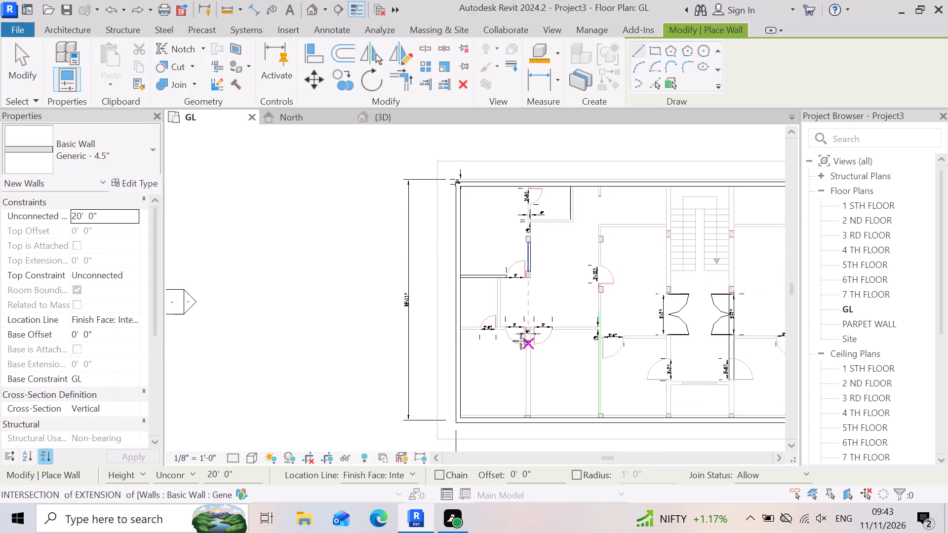
scroll(521, 341, up, 5)
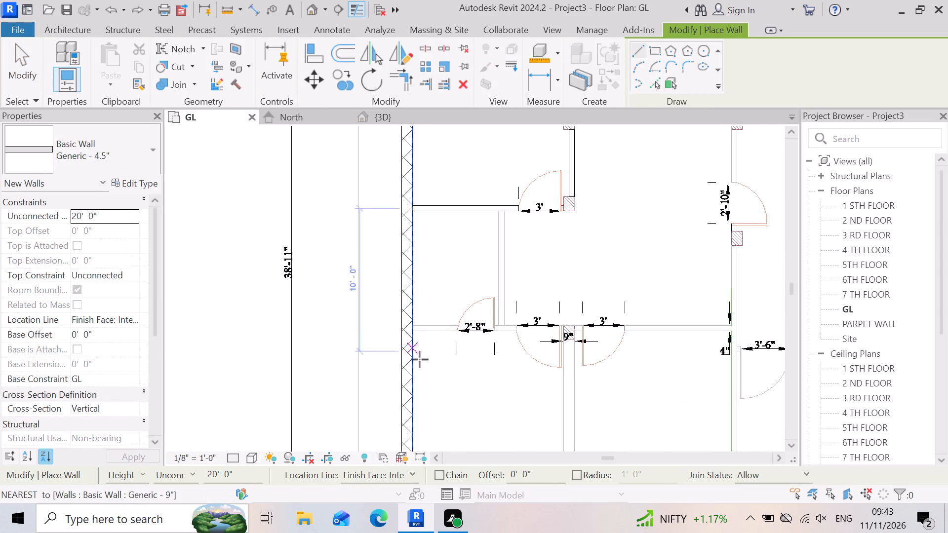
scroll(425, 331, up, 7)
click(394, 339)
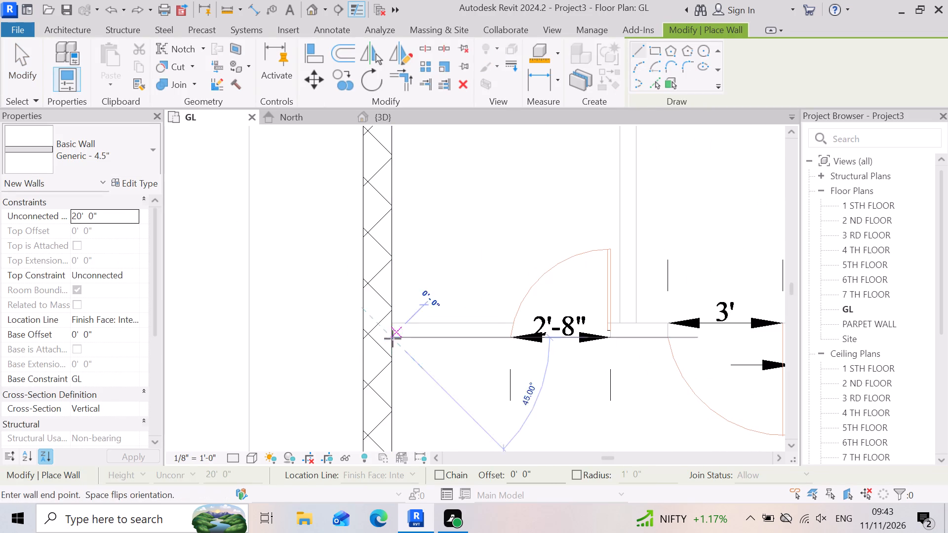
scroll(367, 350, down, 4)
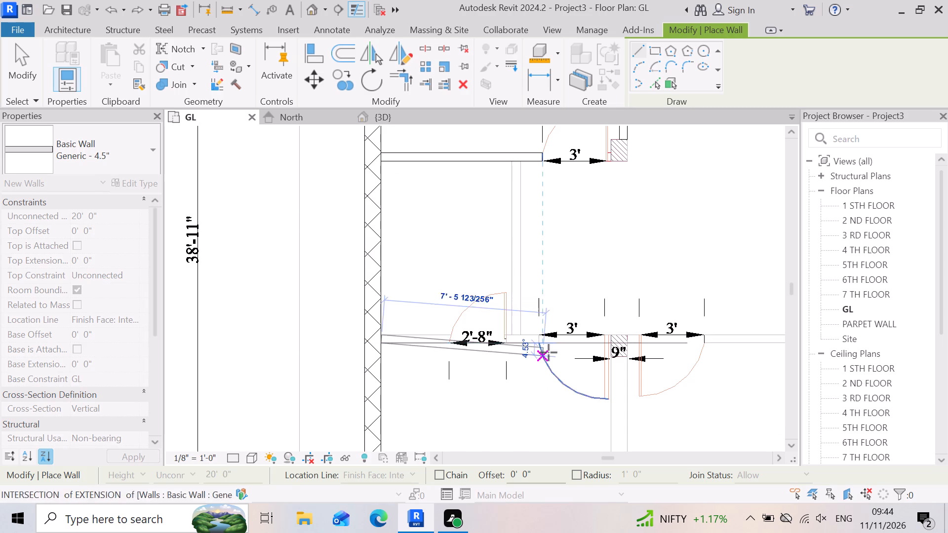
scroll(611, 343, up, 5)
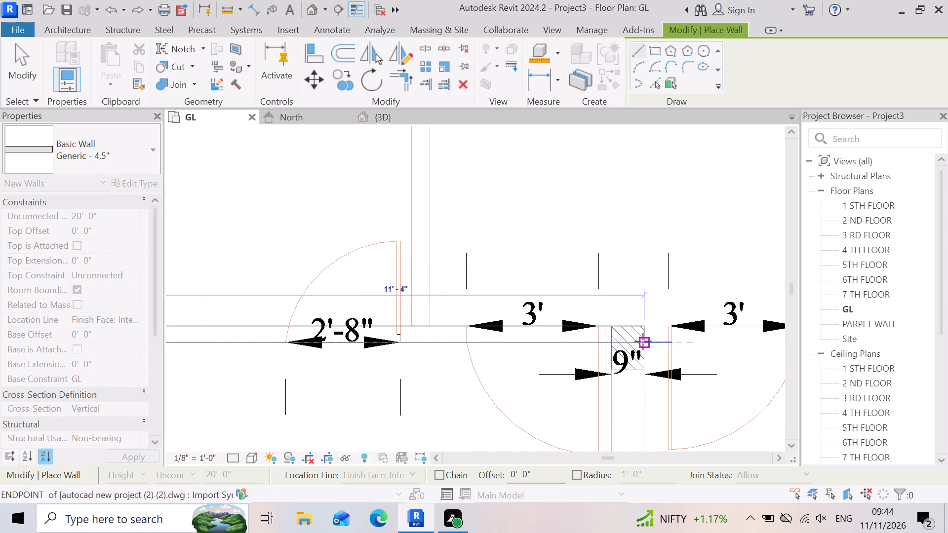
scroll(640, 342, down, 14)
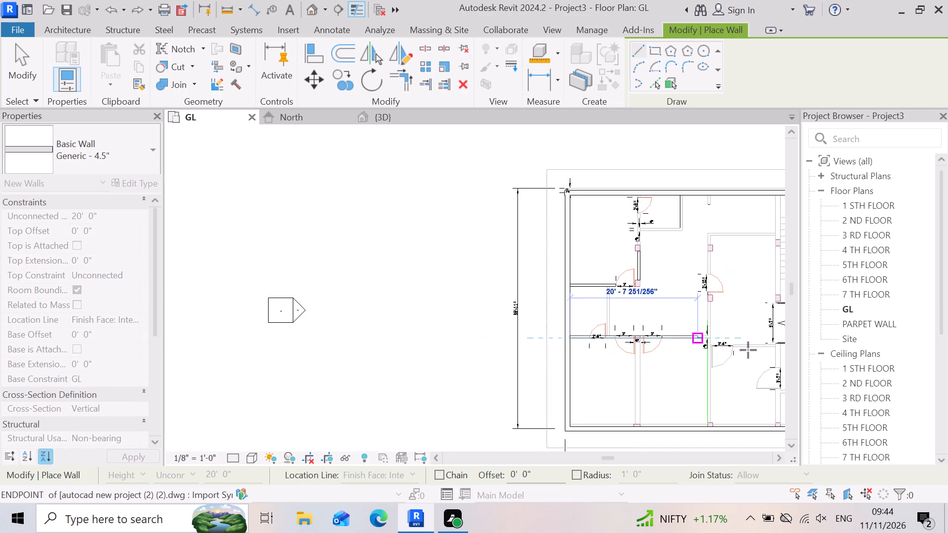
scroll(713, 333, up, 6)
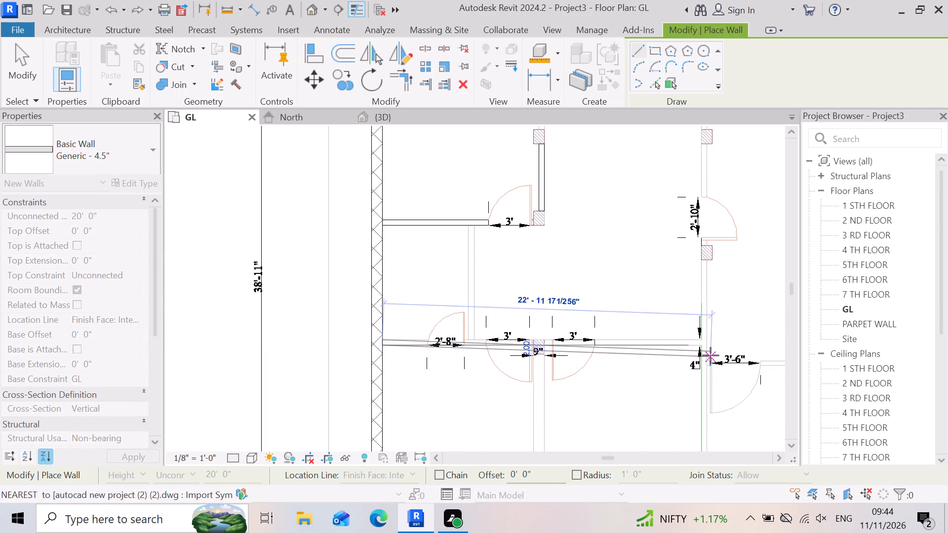
scroll(711, 355, up, 9)
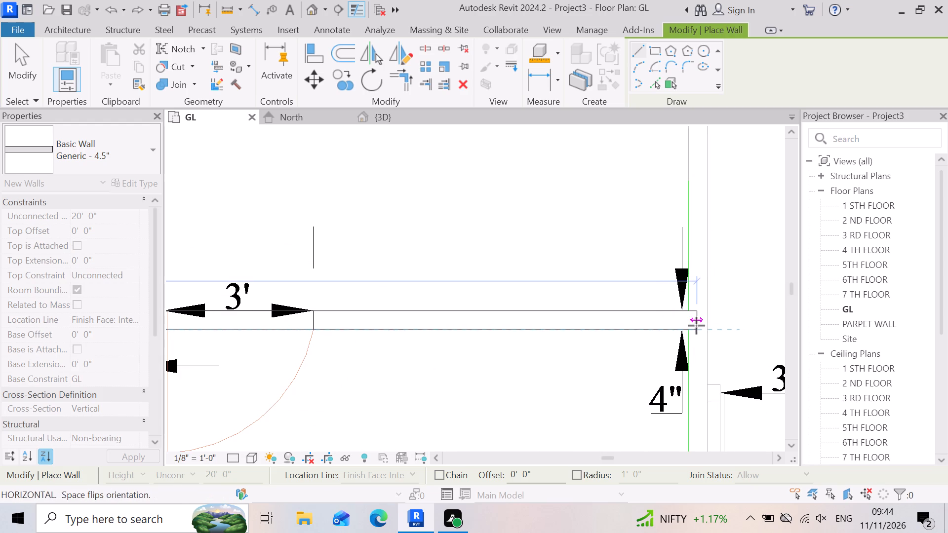
scroll(683, 328, up, 3)
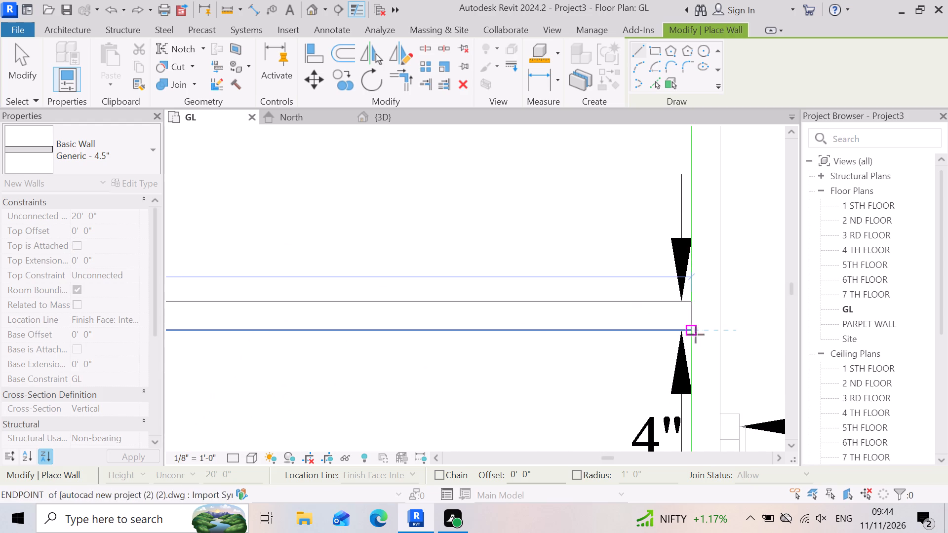
click(694, 335)
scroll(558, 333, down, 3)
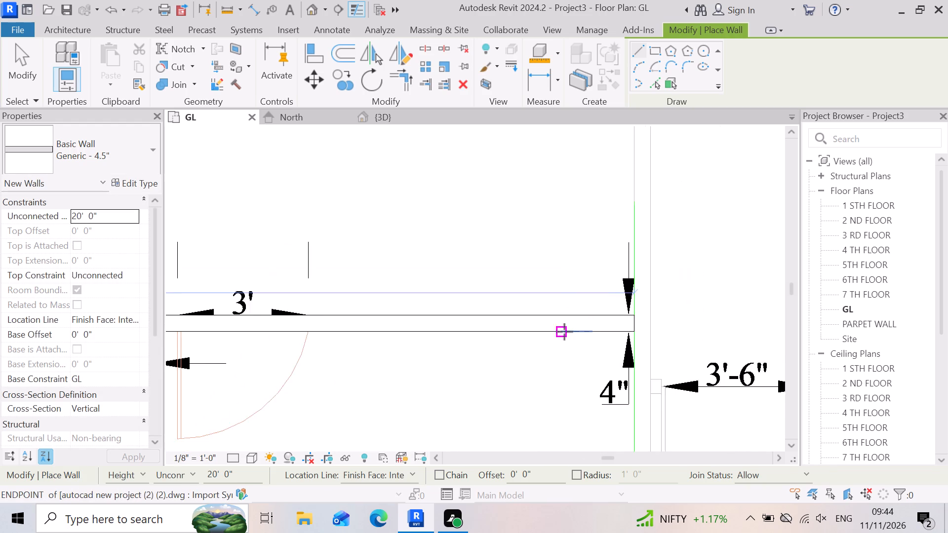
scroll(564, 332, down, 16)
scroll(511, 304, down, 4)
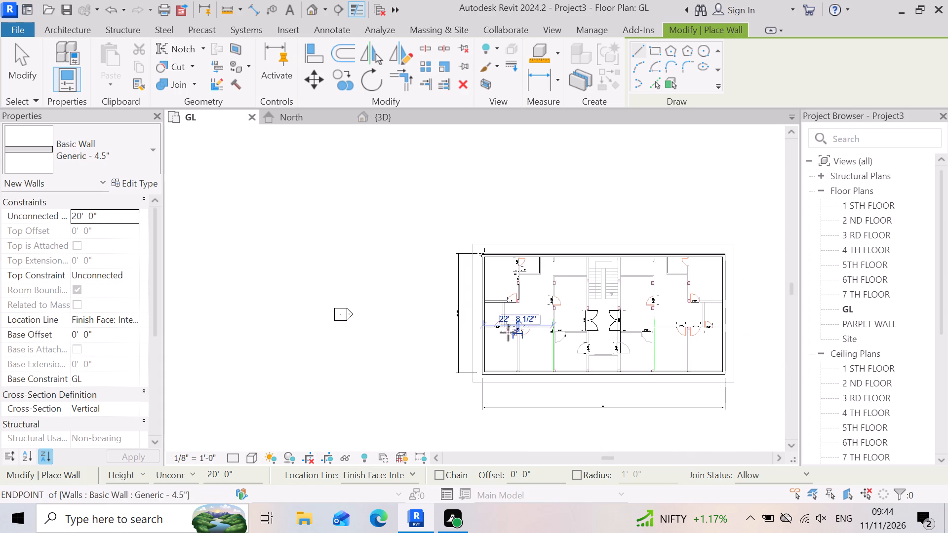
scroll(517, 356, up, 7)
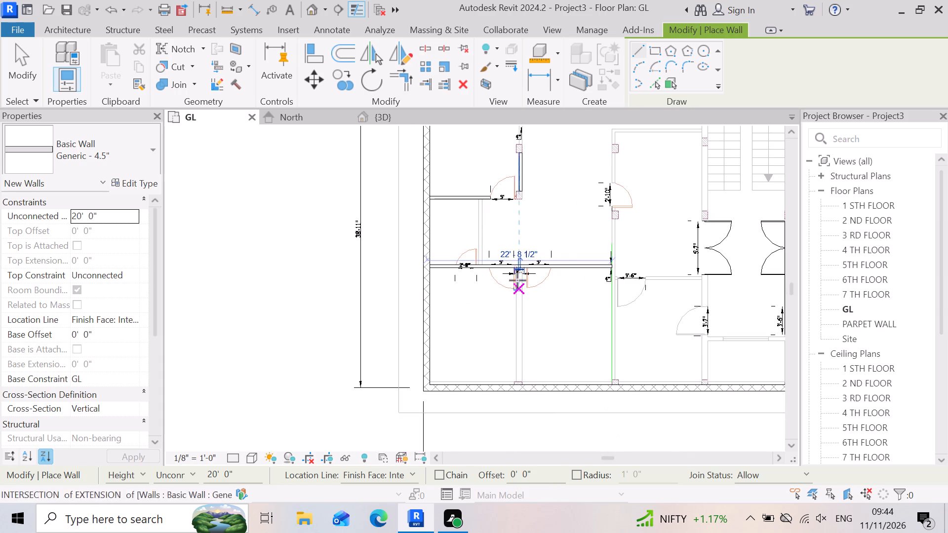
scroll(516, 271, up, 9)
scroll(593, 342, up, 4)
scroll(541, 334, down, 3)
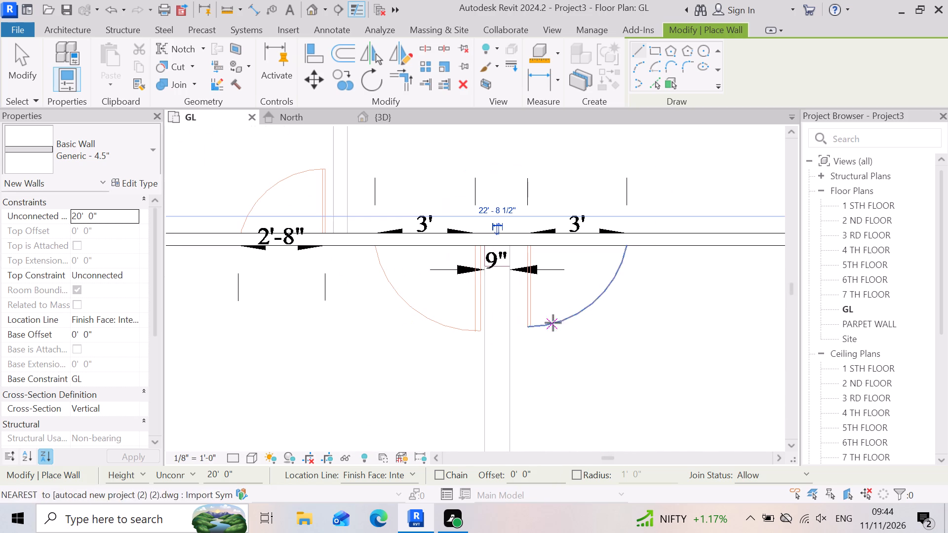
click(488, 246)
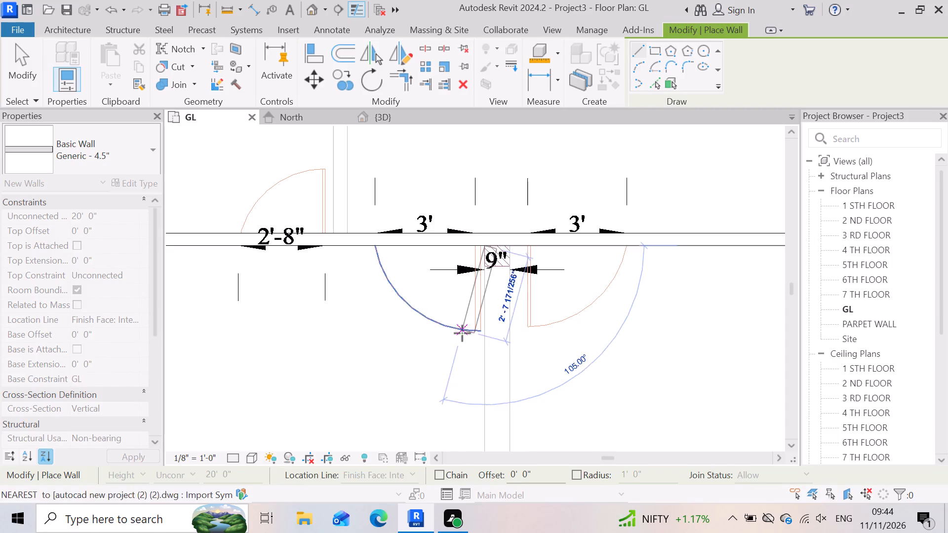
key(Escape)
Dismiss the OneDrive credentials notification.
scroll(405, 321, down, 4)
scroll(730, 254, up, 3)
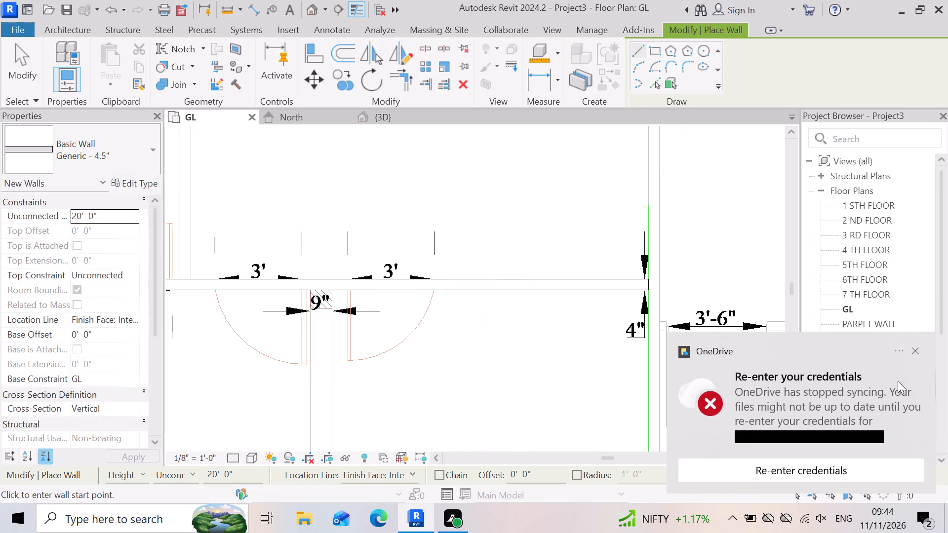
click(918, 354)
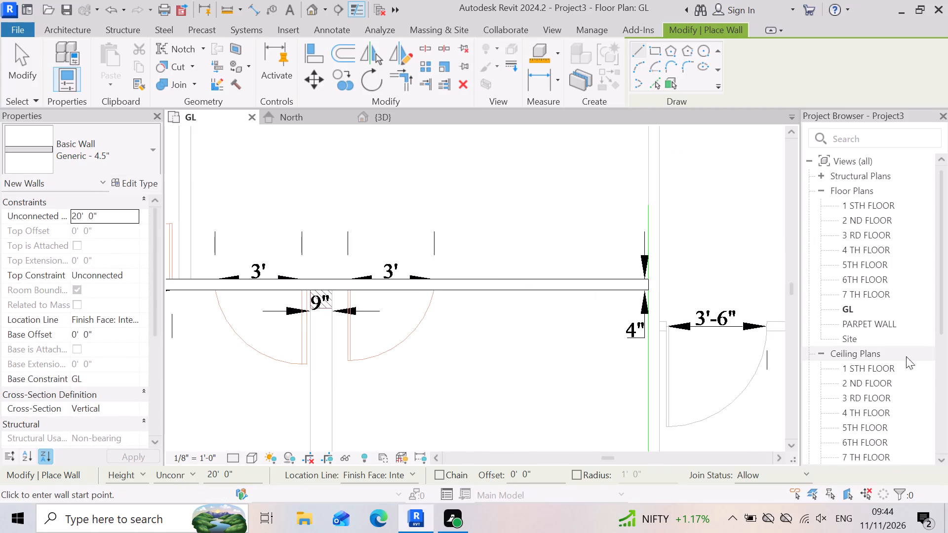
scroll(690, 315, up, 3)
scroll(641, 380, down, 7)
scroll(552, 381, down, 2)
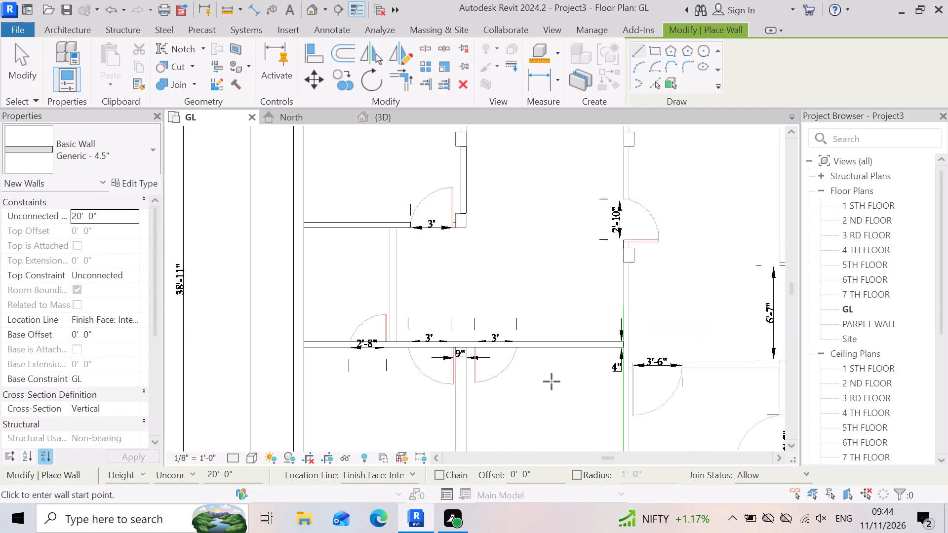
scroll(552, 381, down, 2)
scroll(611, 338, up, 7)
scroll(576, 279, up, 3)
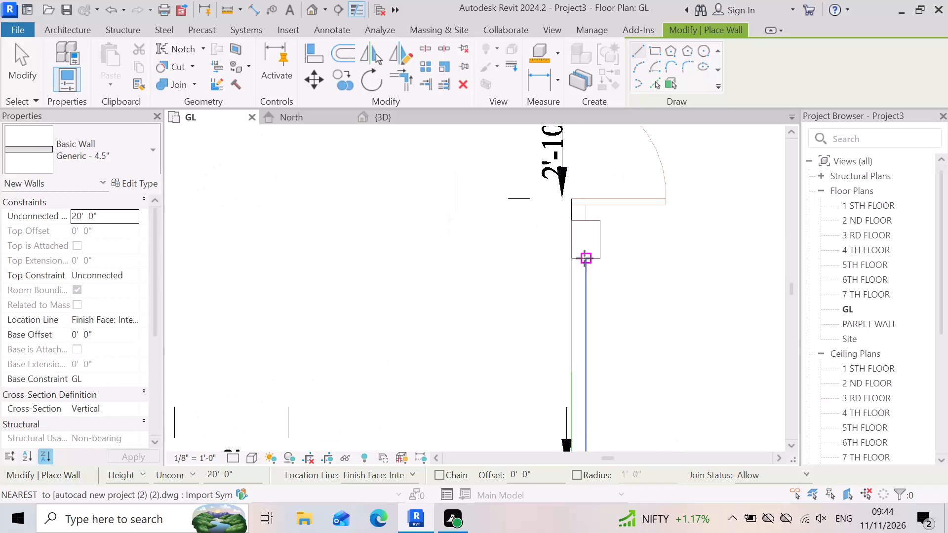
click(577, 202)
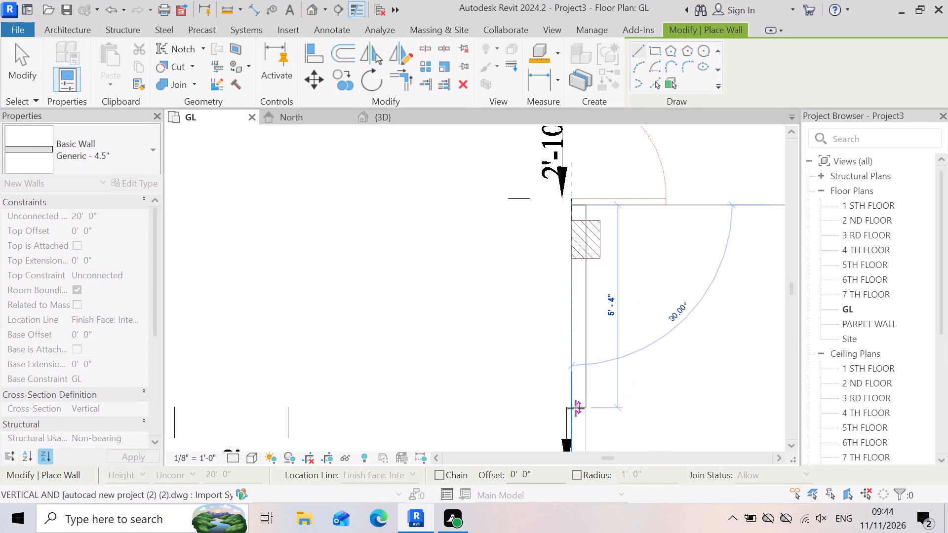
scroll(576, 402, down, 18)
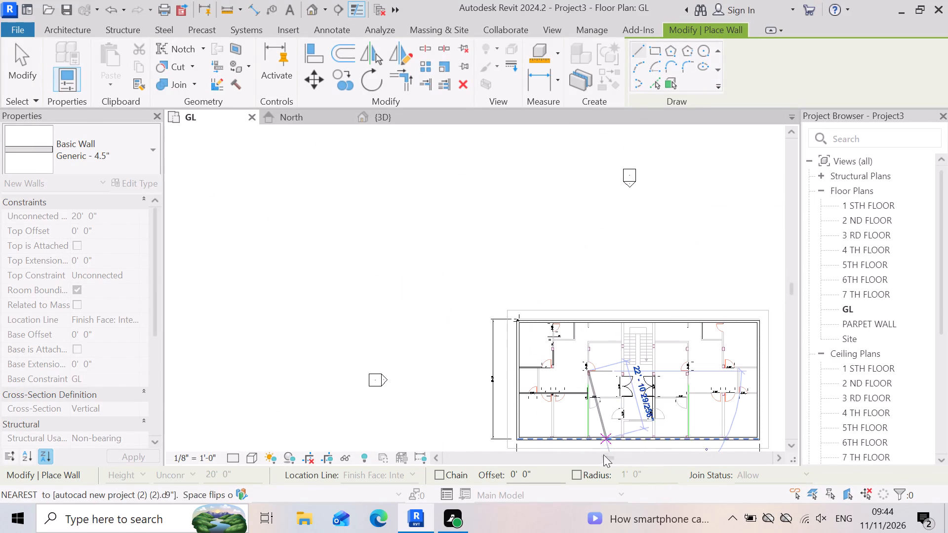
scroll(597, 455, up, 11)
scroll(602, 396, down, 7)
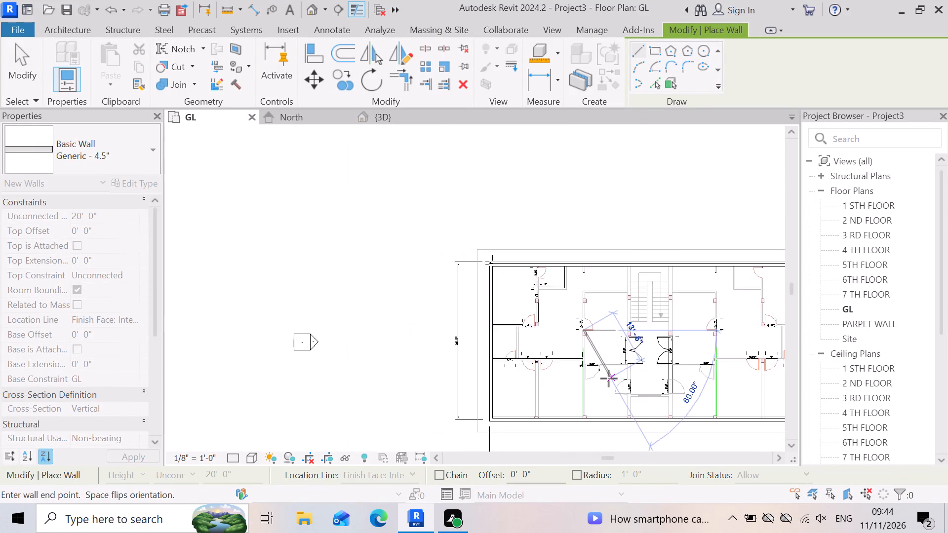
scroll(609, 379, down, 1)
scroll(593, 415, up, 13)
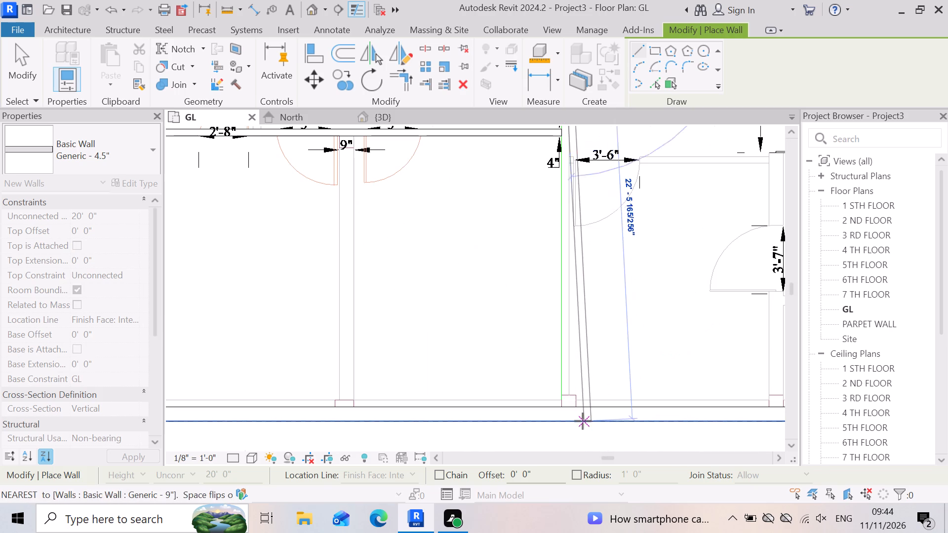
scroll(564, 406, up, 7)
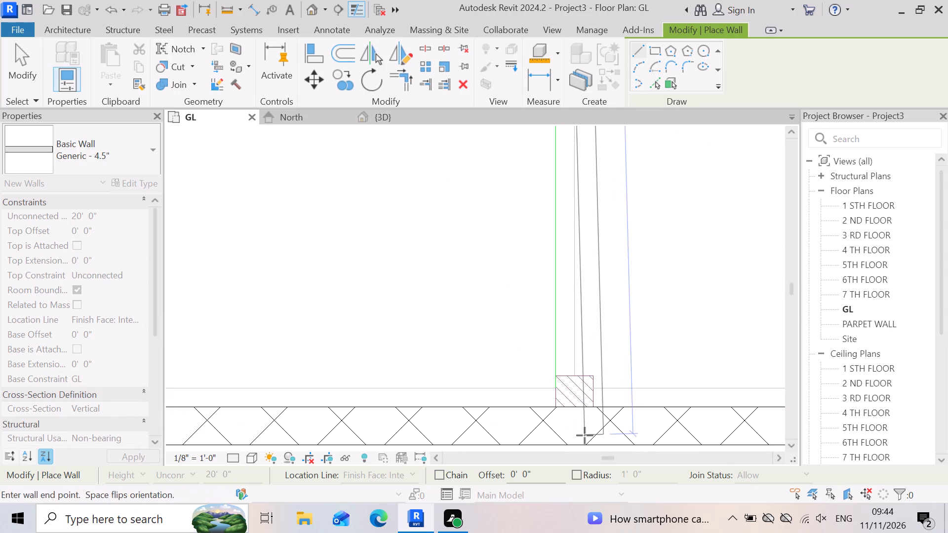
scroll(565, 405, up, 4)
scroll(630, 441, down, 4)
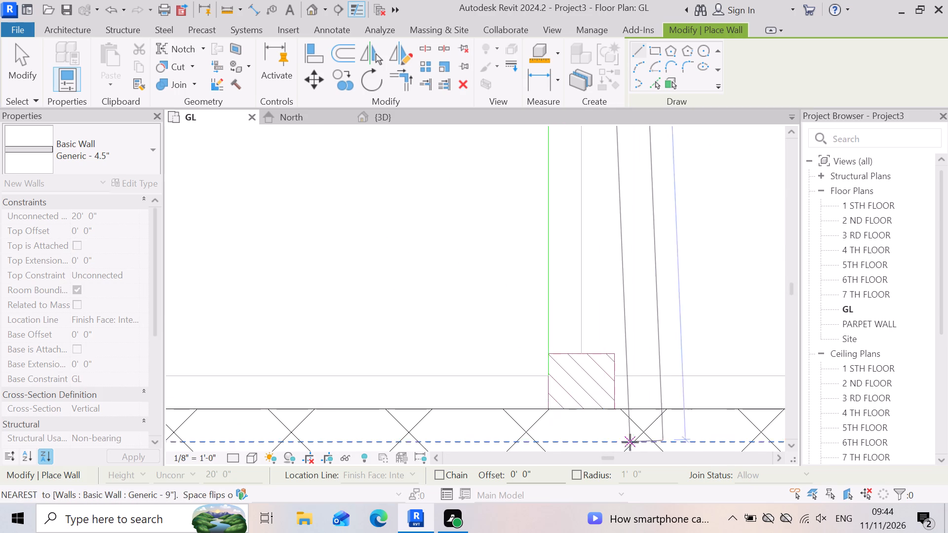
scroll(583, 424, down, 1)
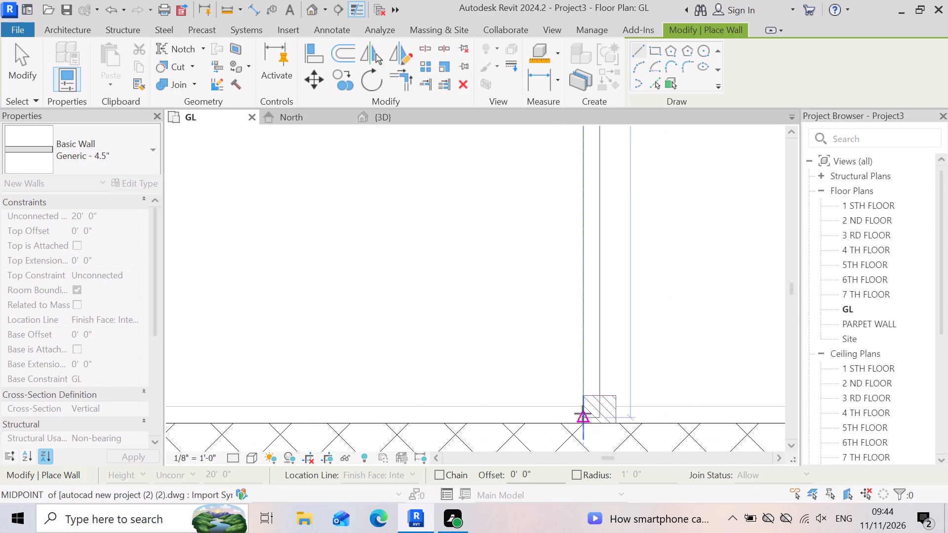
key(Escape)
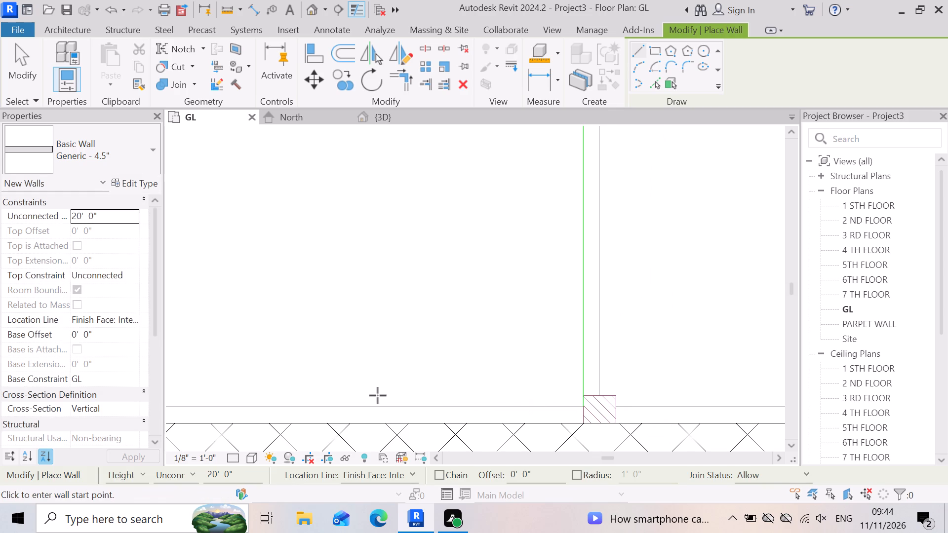
Draw a horizontal Generic - 4.5" wall about 10'-7" long, flipped upward, from below the 6'-7" double door across the 3'-6" door opening to the vertical plan line.
scroll(550, 406, down, 10)
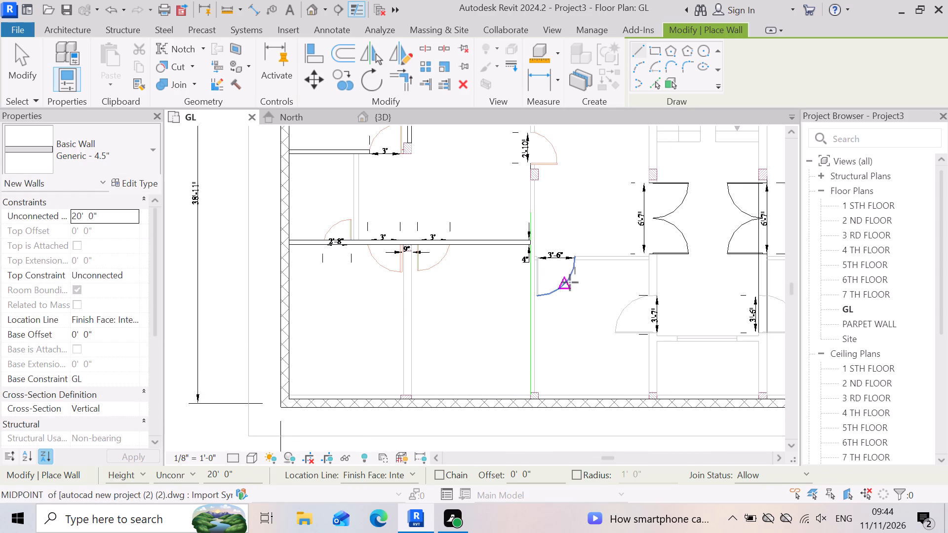
scroll(346, 204, up, 2)
scroll(471, 240, up, 4)
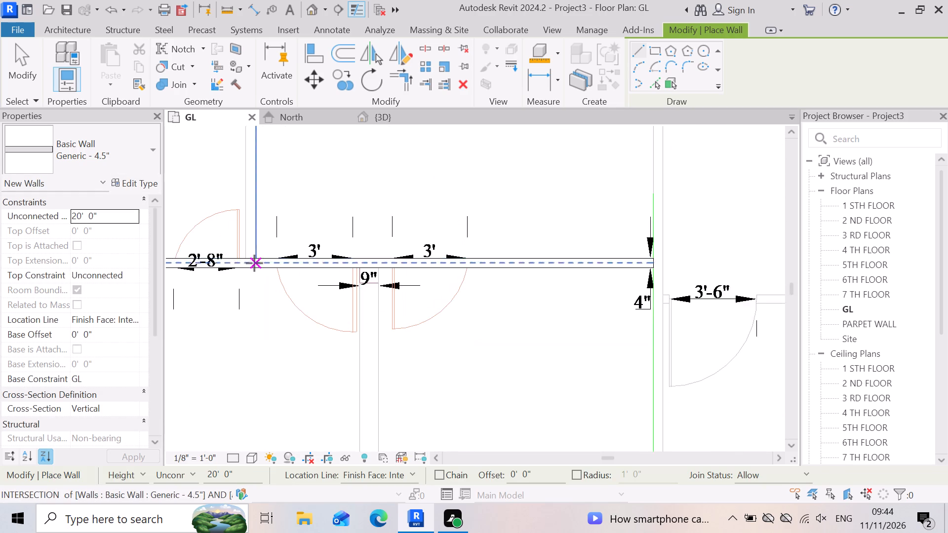
scroll(254, 263, down, 5)
scroll(435, 256, up, 10)
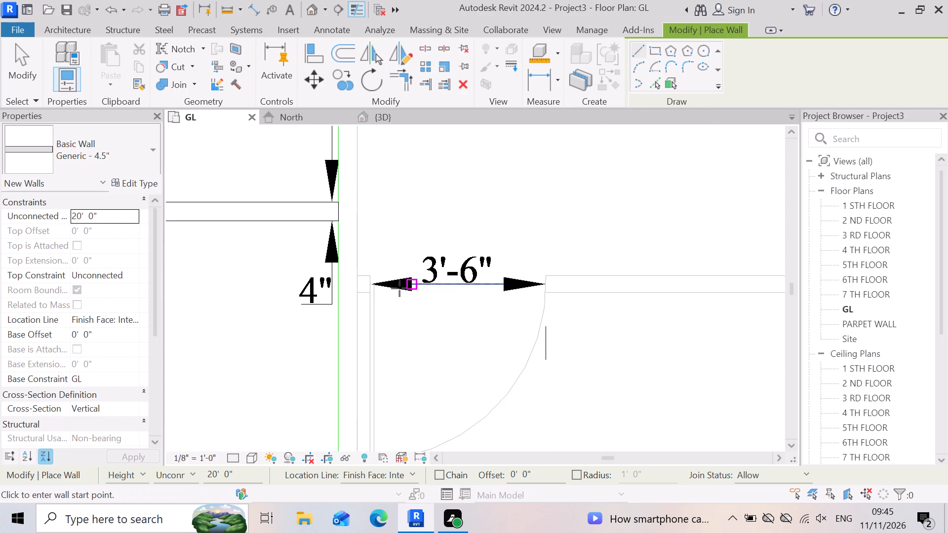
scroll(382, 261, down, 8)
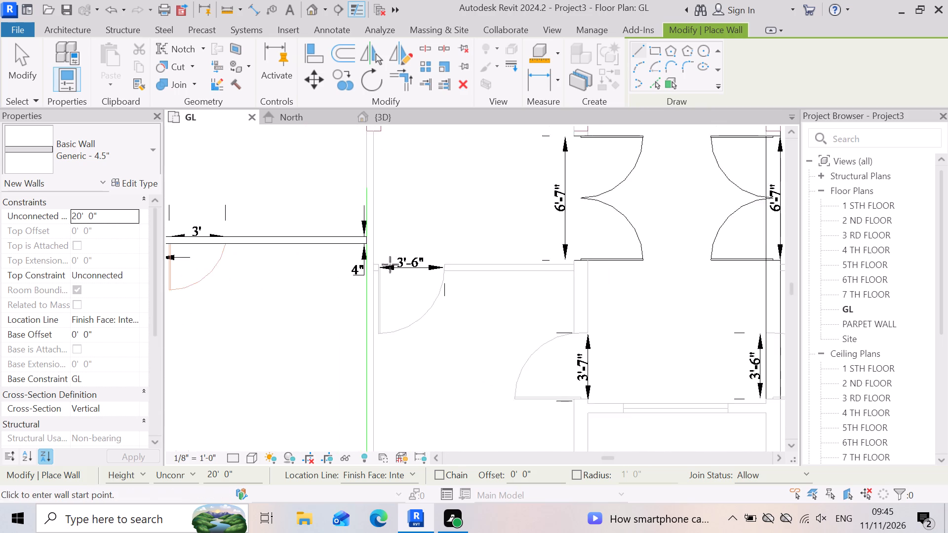
scroll(375, 308, up, 3)
scroll(395, 233, up, 7)
scroll(348, 260, up, 1)
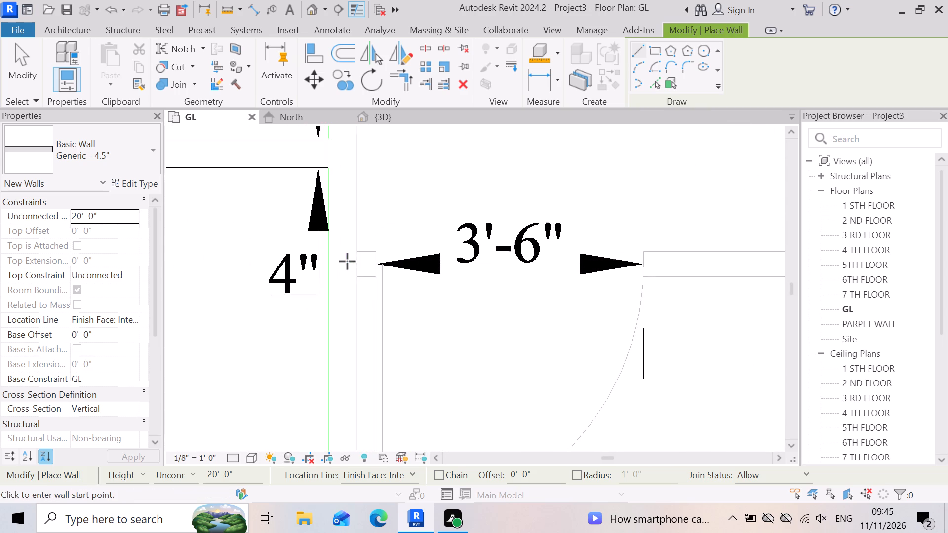
scroll(472, 333, down, 1)
scroll(401, 264, down, 2)
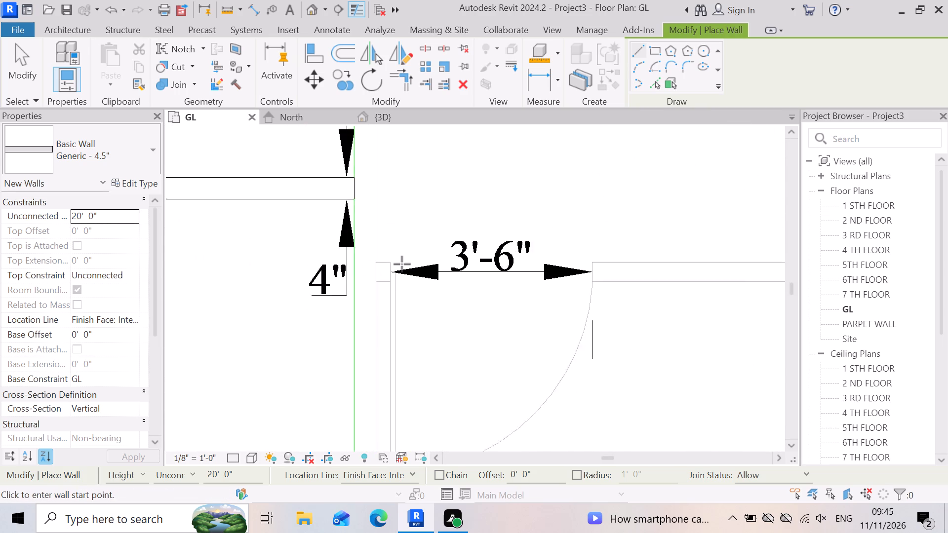
scroll(402, 264, down, 4)
scroll(486, 297, up, 1)
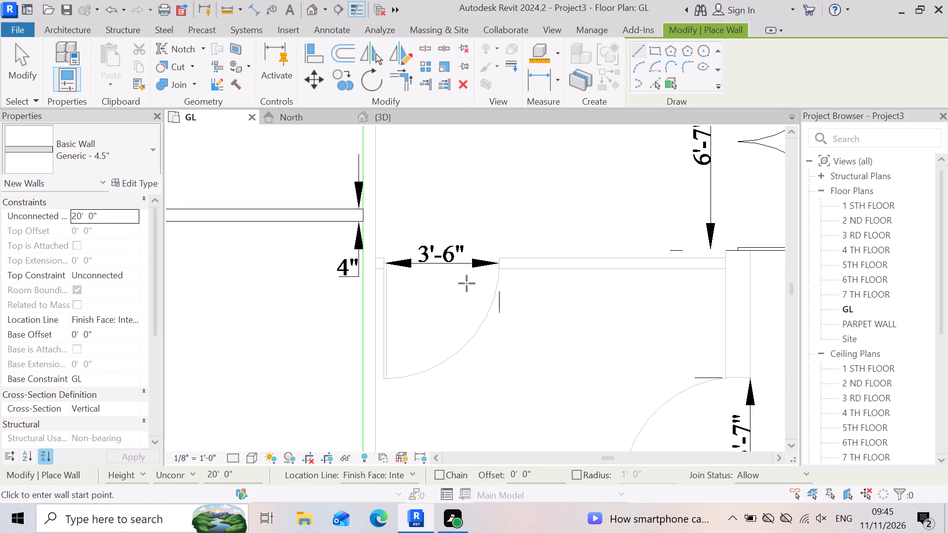
scroll(369, 277, down, 3)
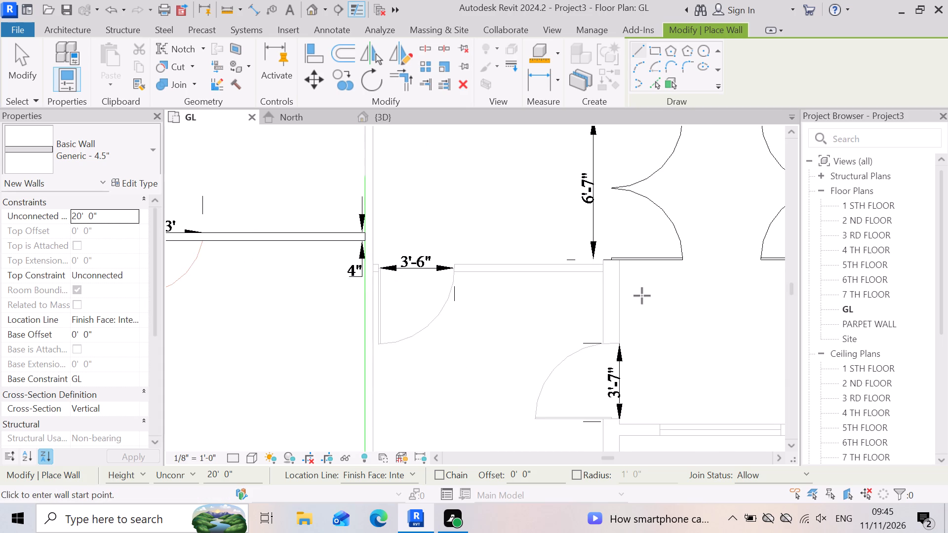
scroll(616, 276, up, 6)
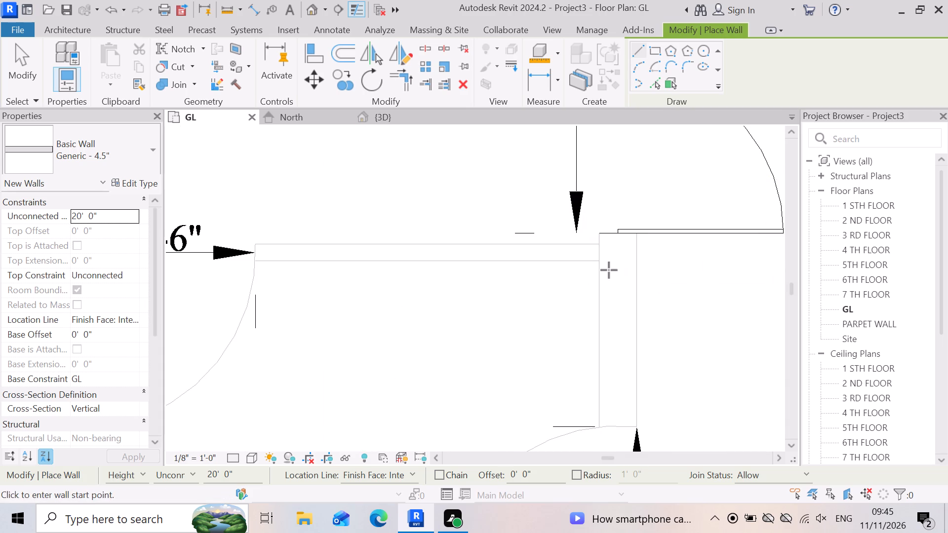
click(602, 264)
scroll(622, 277, down, 4)
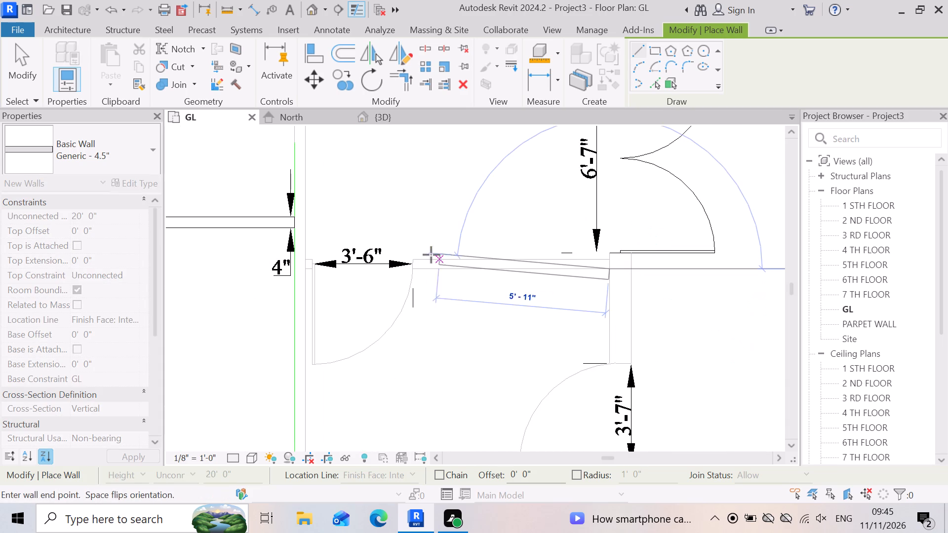
key(space)
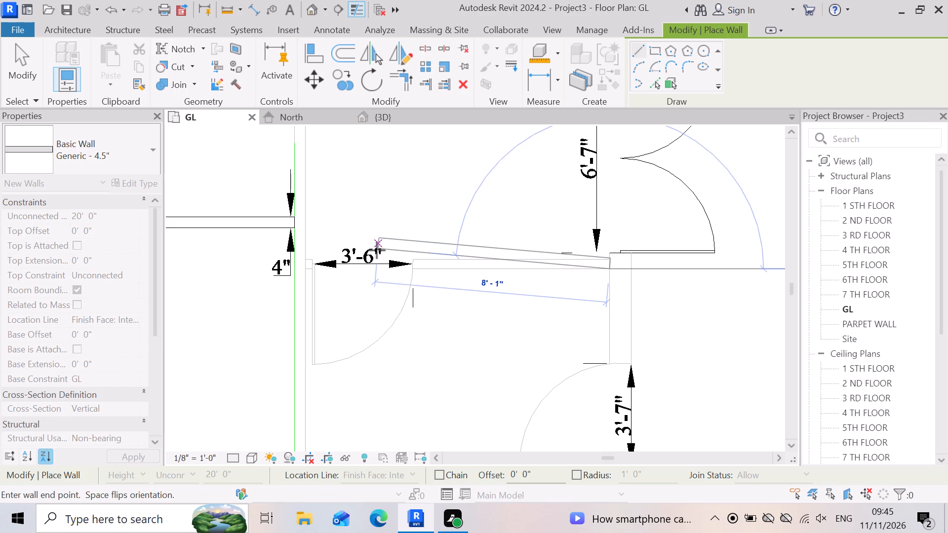
scroll(344, 264, up, 4)
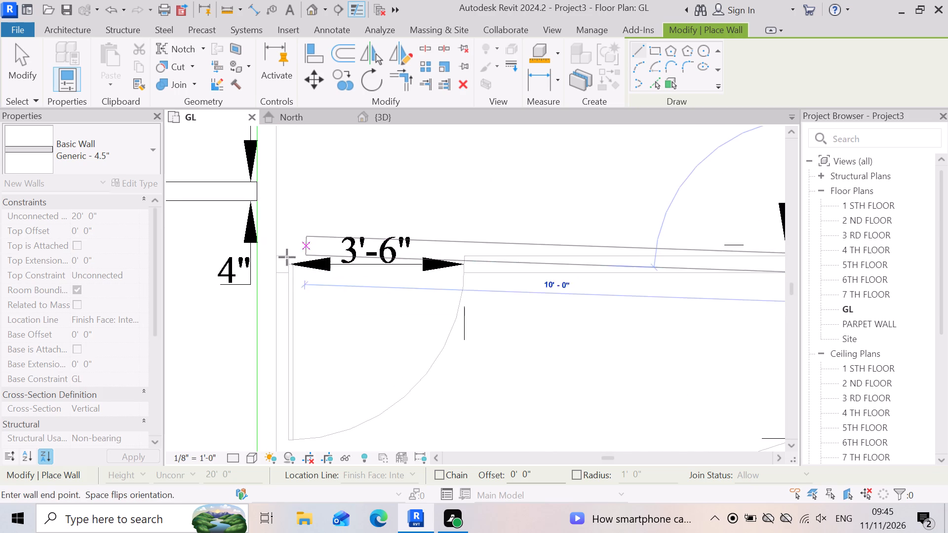
click(276, 271)
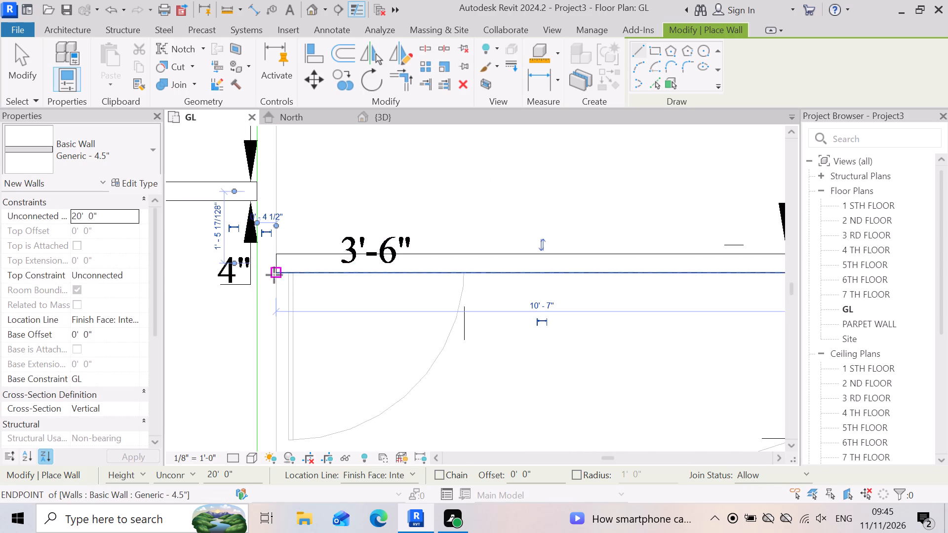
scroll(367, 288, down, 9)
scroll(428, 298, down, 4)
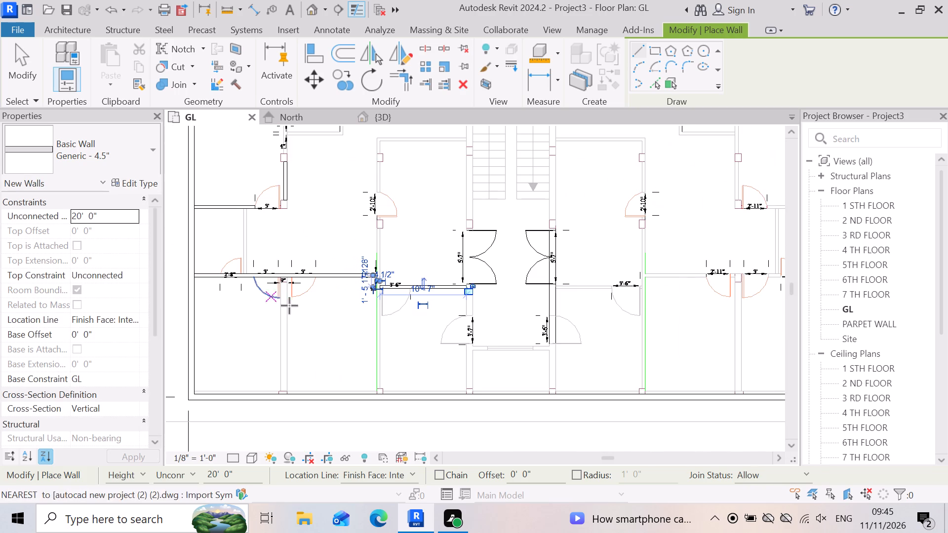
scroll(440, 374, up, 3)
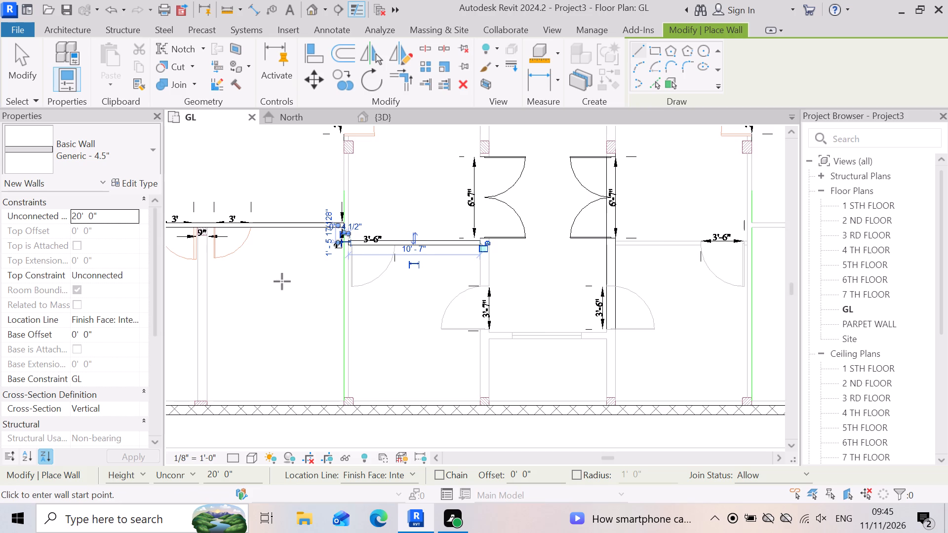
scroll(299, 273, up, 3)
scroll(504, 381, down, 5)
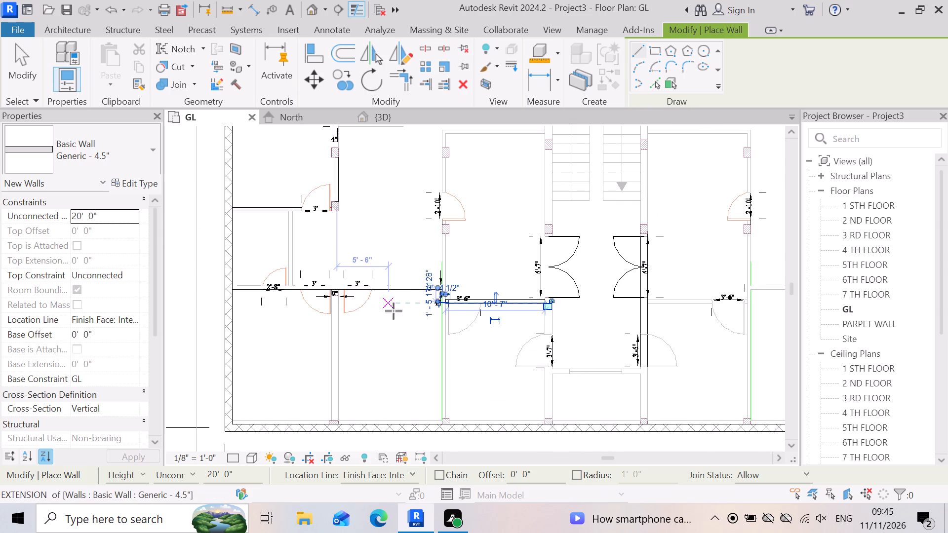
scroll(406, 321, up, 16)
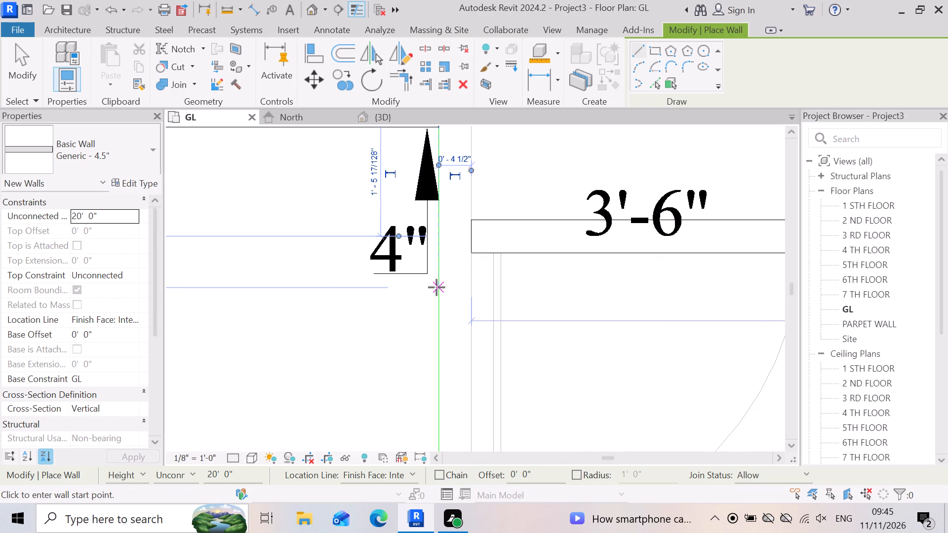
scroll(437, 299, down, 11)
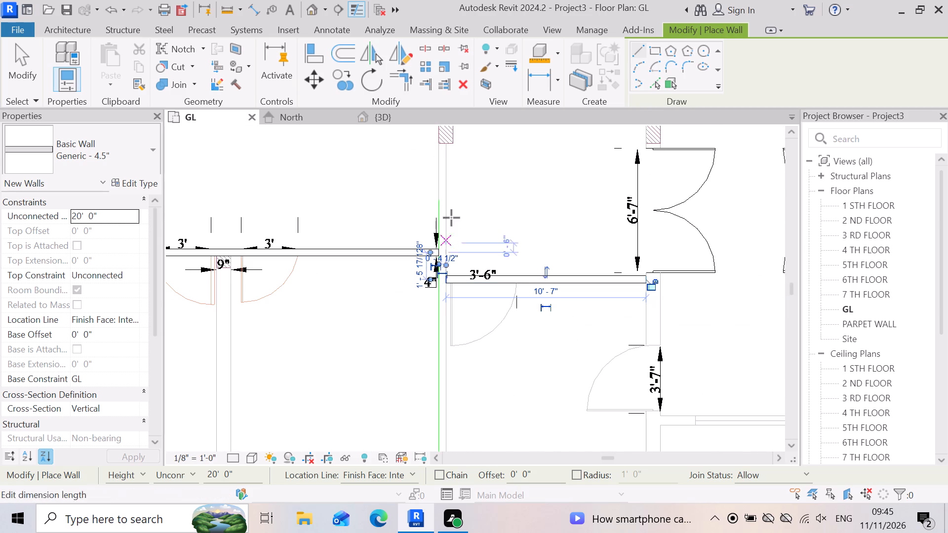
Draw a vertical Generic - 4.5" wall about 19'-8" long from the column below the 2'-10" door down to the column at the exterior wall.
scroll(453, 218, down, 5)
scroll(468, 182, up, 11)
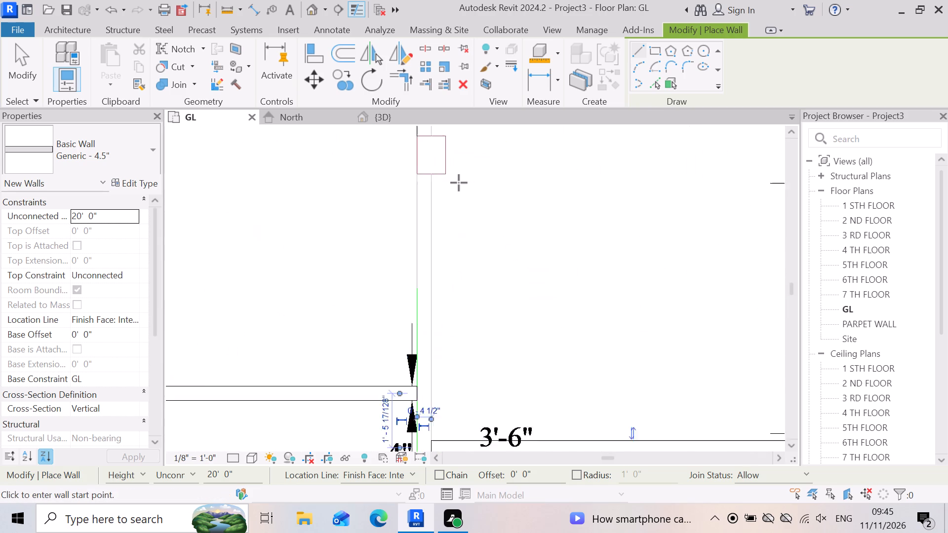
double_click(408, 177)
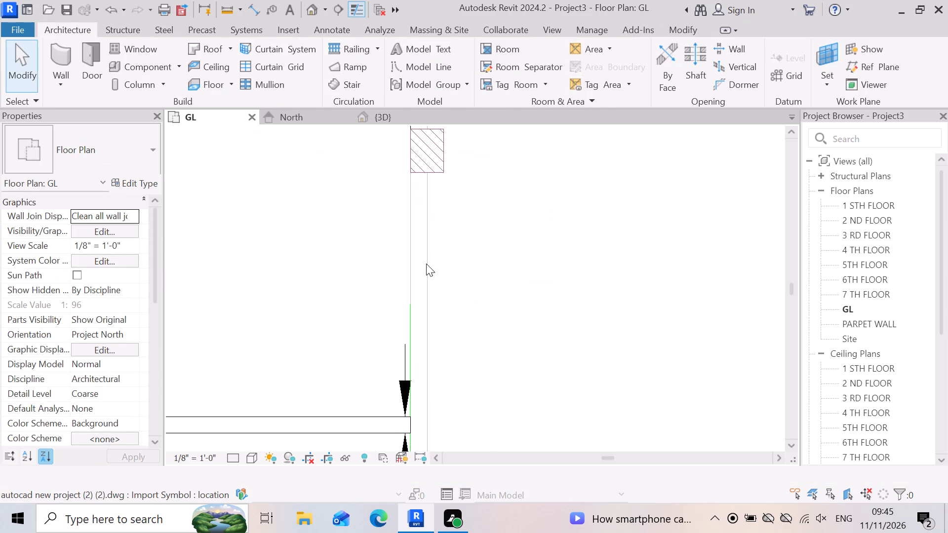
click(72, 57)
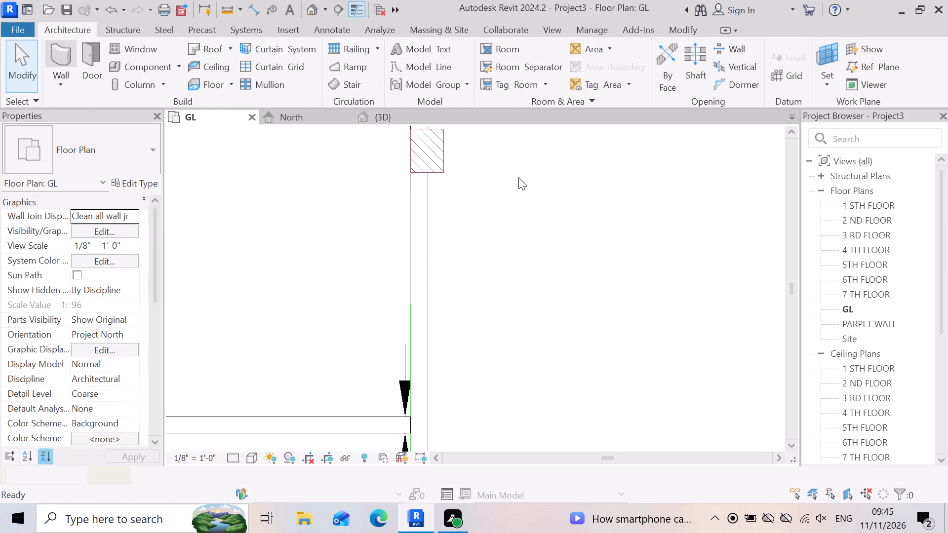
scroll(415, 192, up, 6)
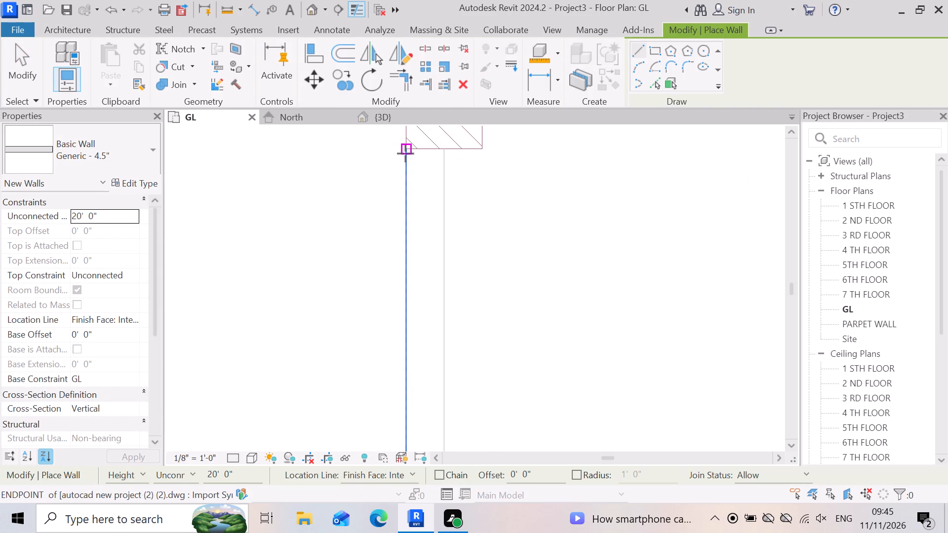
click(405, 153)
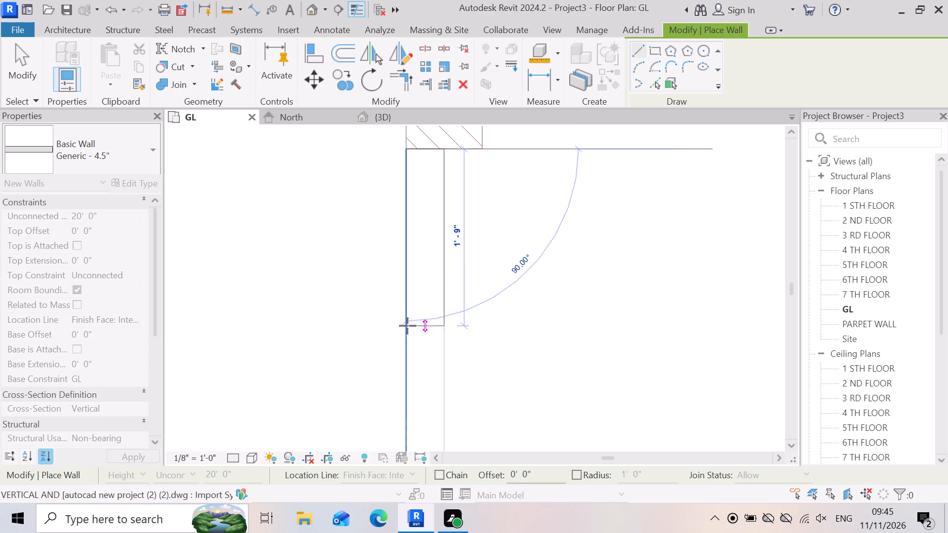
key(space)
key(space)
scroll(427, 301, down, 2)
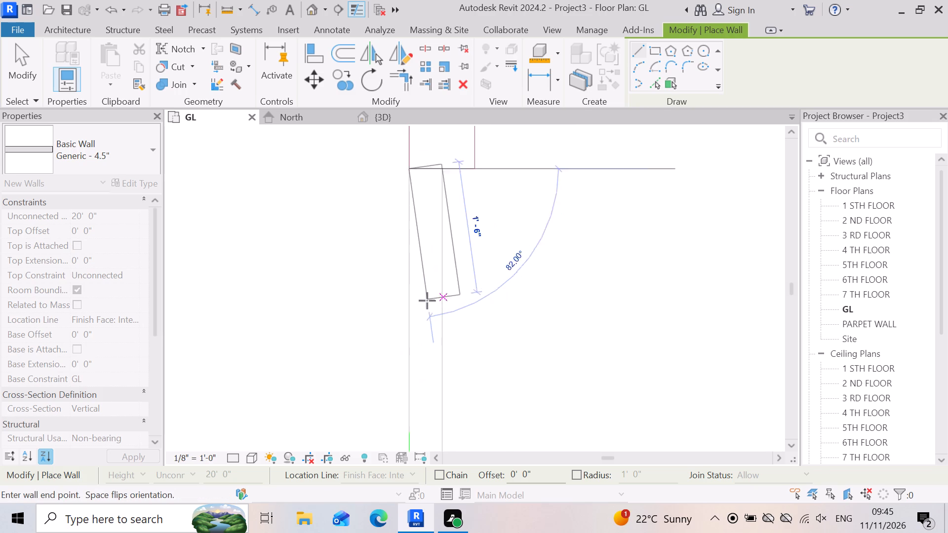
scroll(427, 301, down, 7)
scroll(428, 366, down, 5)
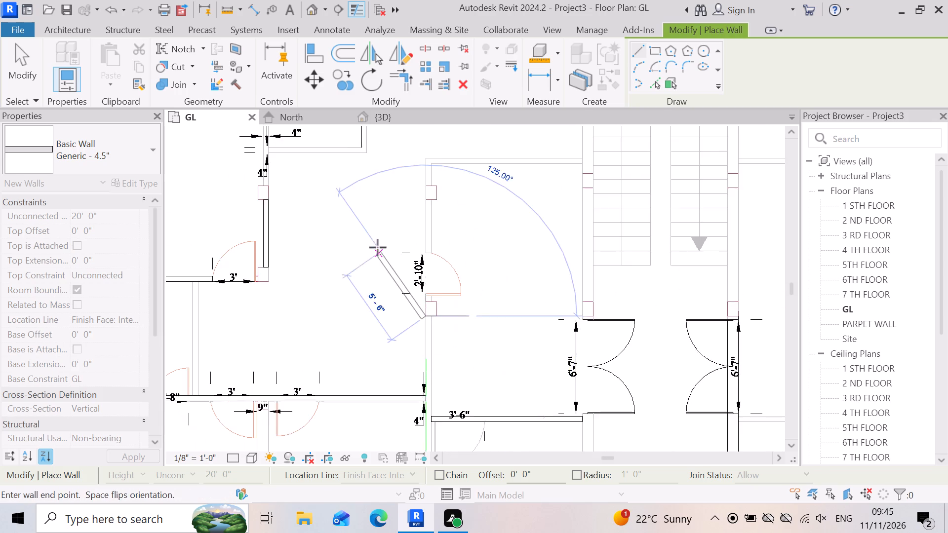
scroll(378, 247, down, 6)
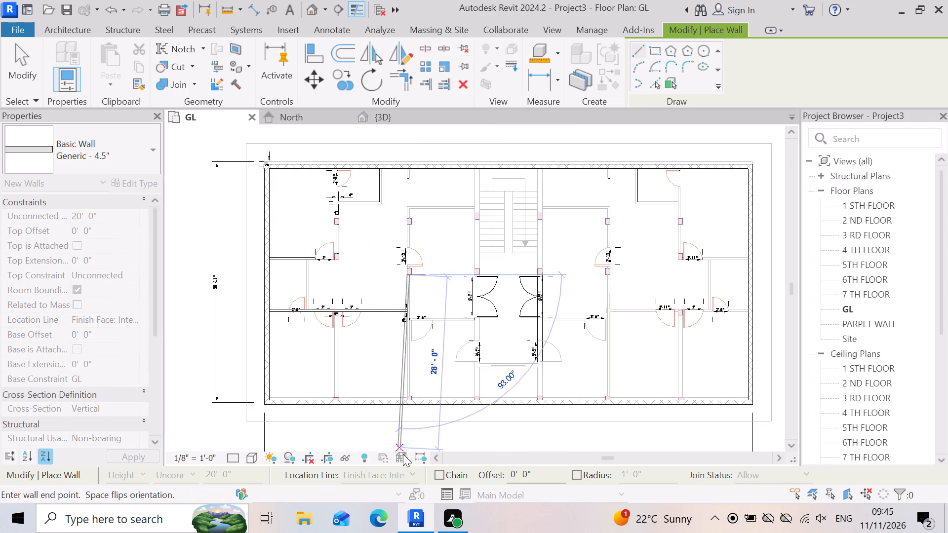
scroll(419, 408, up, 10)
scroll(367, 389, up, 3)
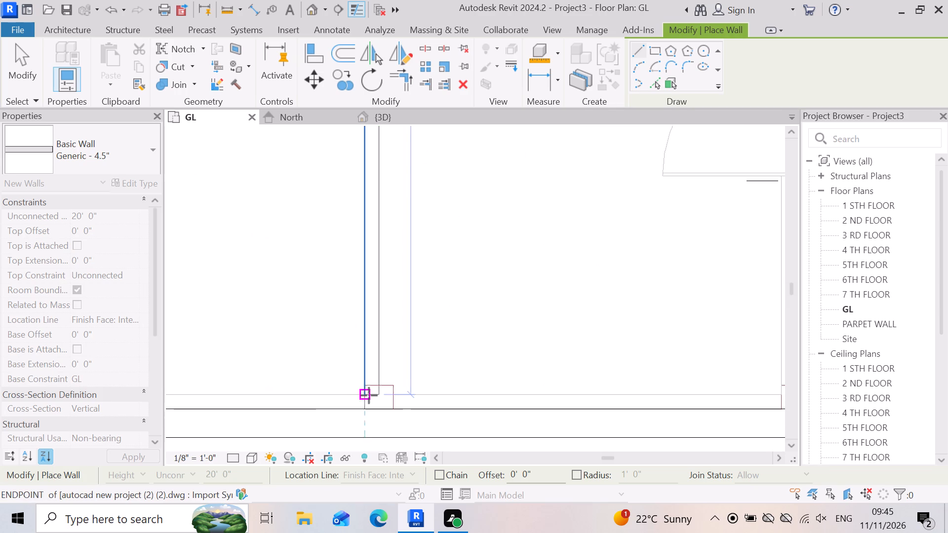
scroll(369, 395, up, 11)
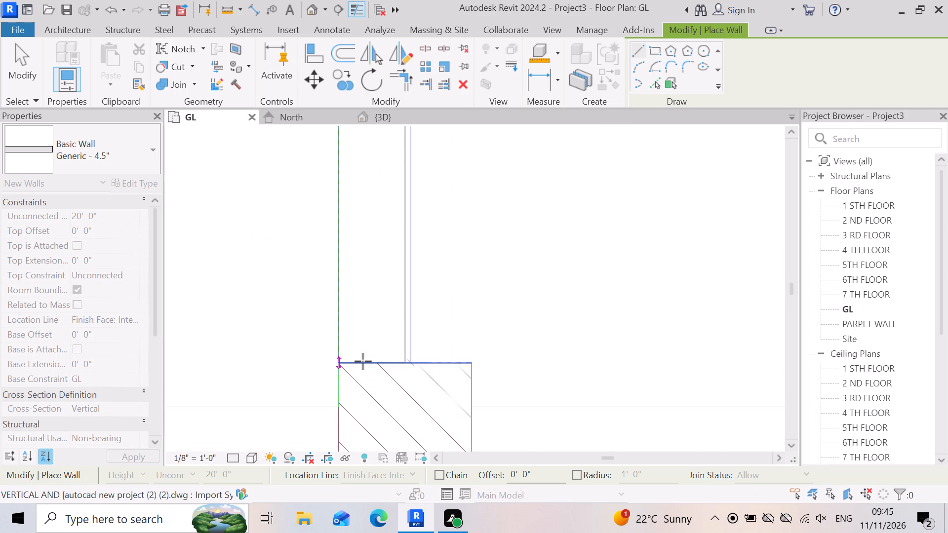
scroll(364, 361, up, 3)
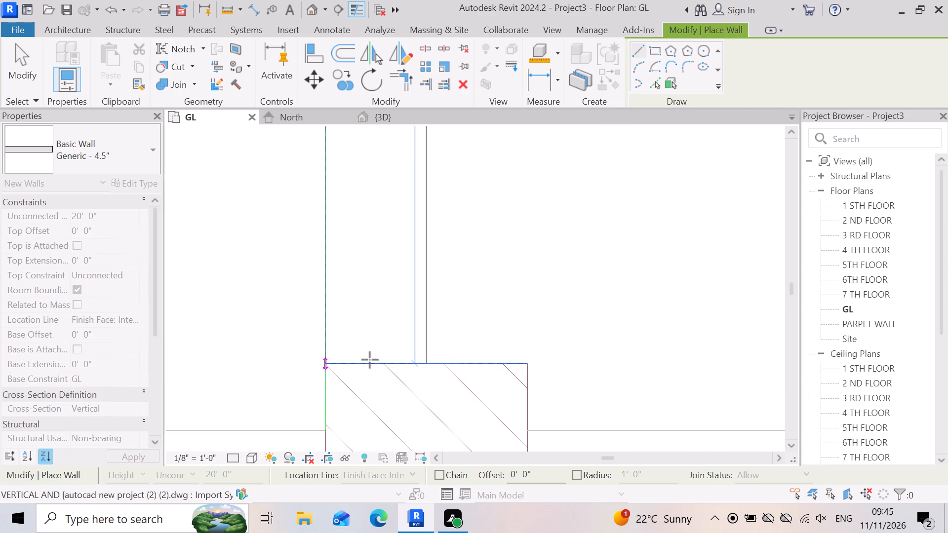
click(370, 360)
scroll(342, 378, down, 9)
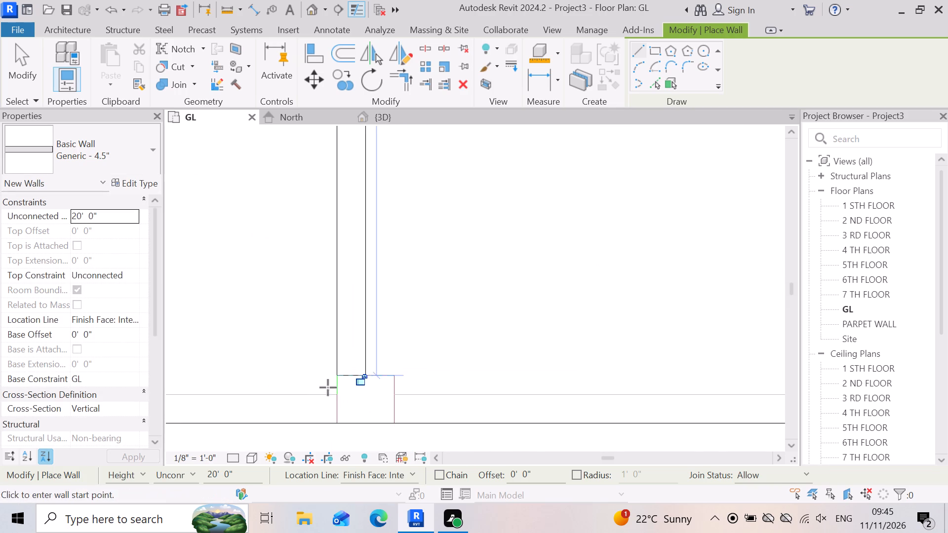
Draw a horizontal Generic - 4.5" wall, flipped upward, from the staircase's side line to the outer vertical plan line above the 2'-10" door room.
scroll(411, 401, down, 17)
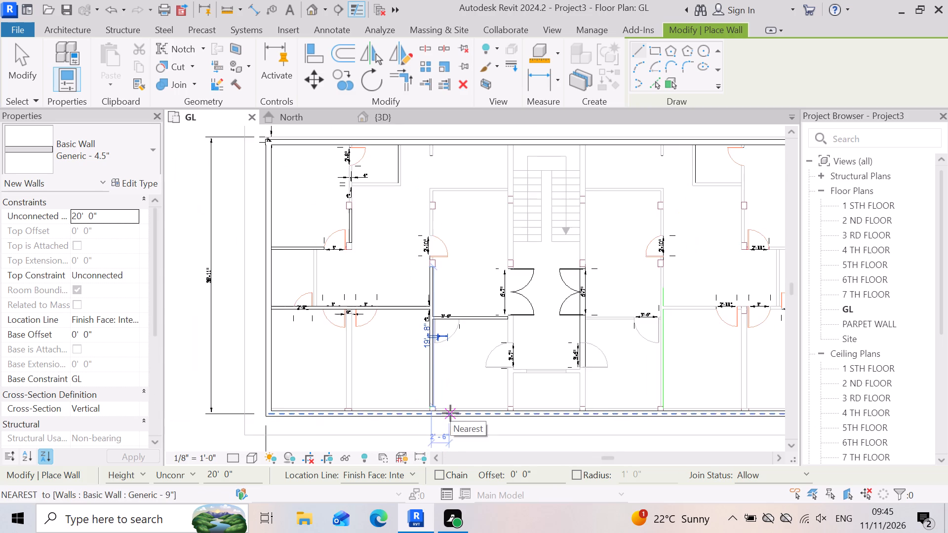
scroll(510, 171, up, 2)
scroll(458, 178, up, 5)
scroll(535, 232, up, 6)
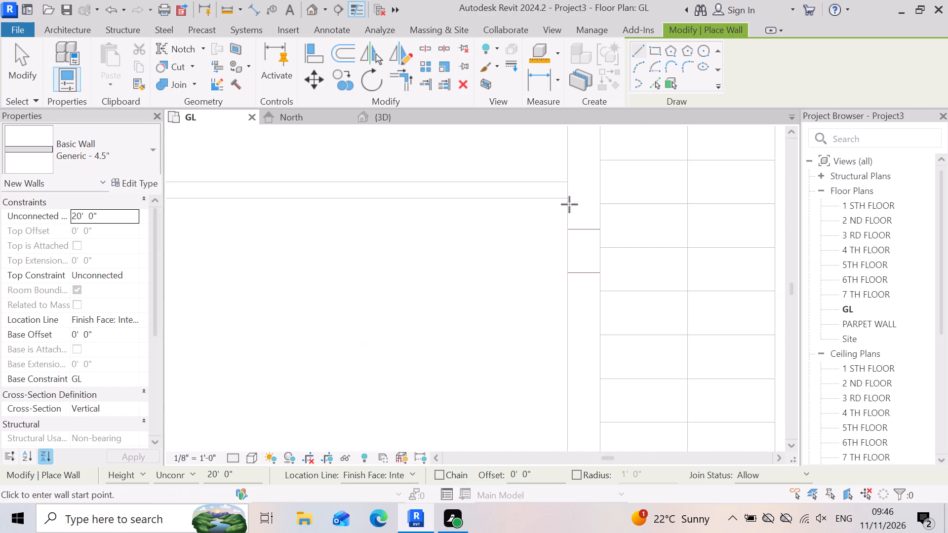
click(564, 203)
scroll(586, 244, down, 4)
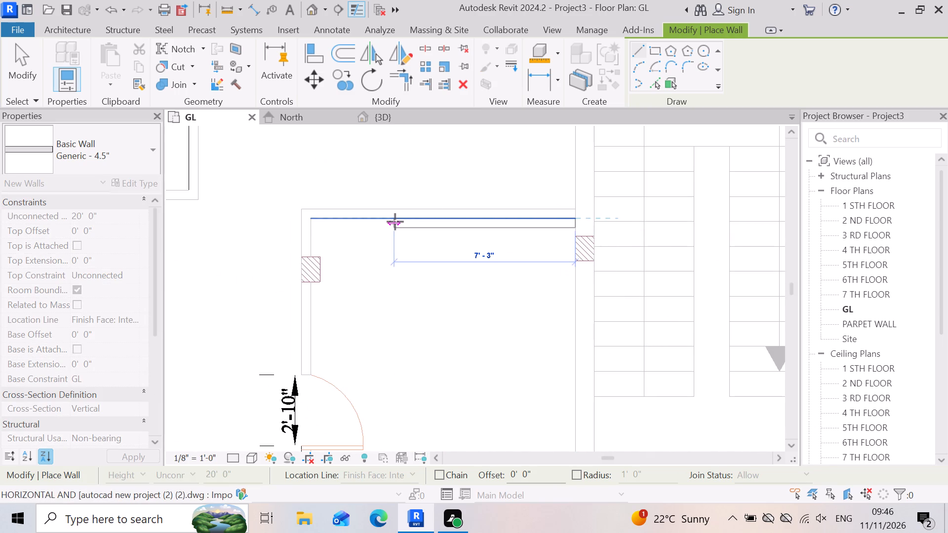
key(space)
scroll(329, 226, up, 6)
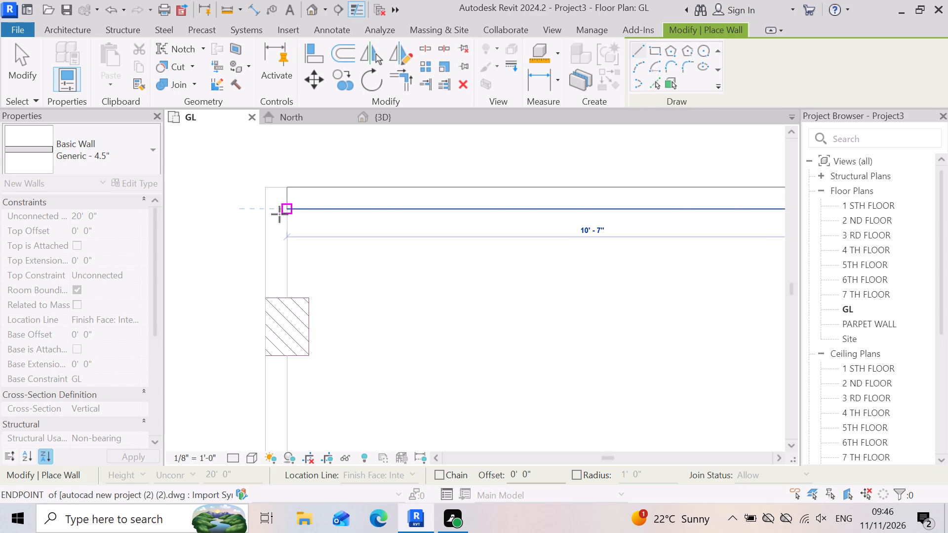
scroll(279, 214, up, 4)
click(255, 215)
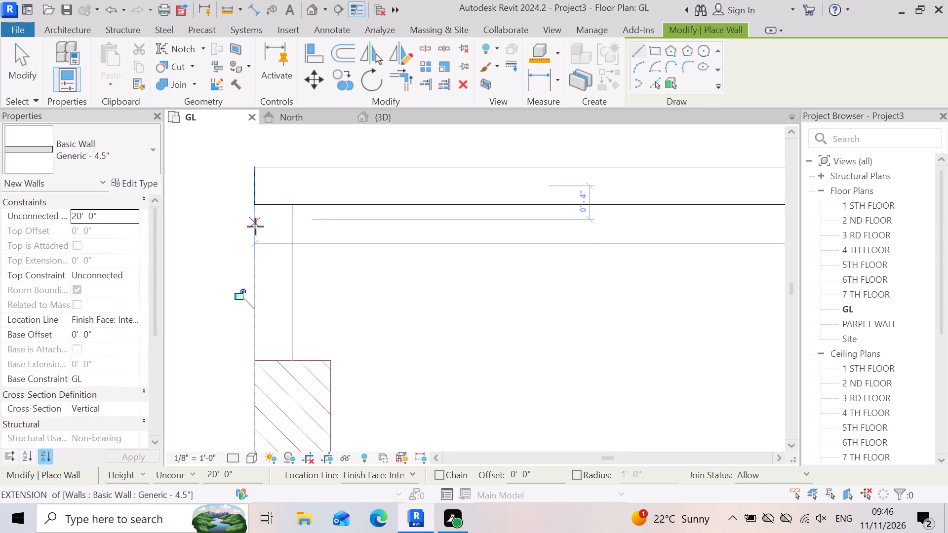
Draw a vertical Generic - 4.5" wall about 2'-6 1/2" long, flipped inward, from that horizontal wall's end down to the column's lower edge.
click(257, 205)
scroll(330, 248, down, 6)
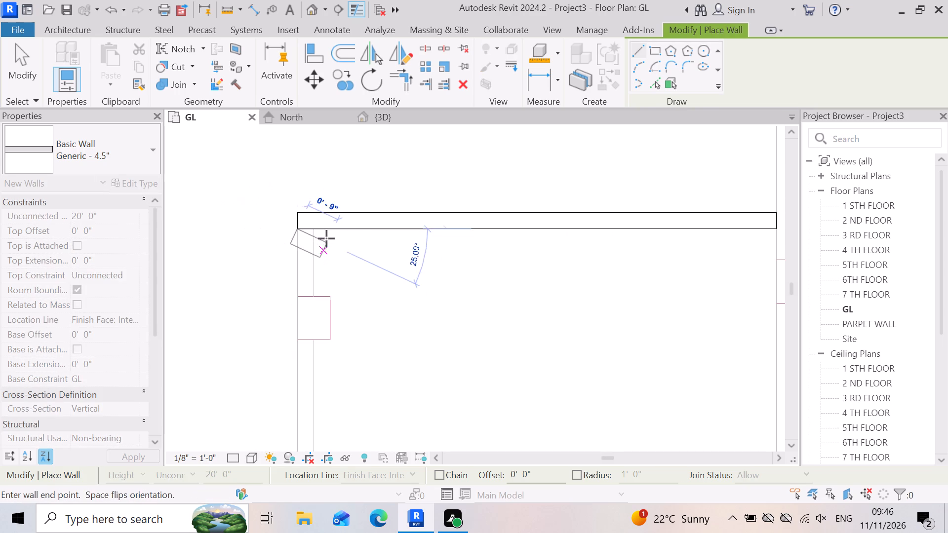
key(space)
key(space)
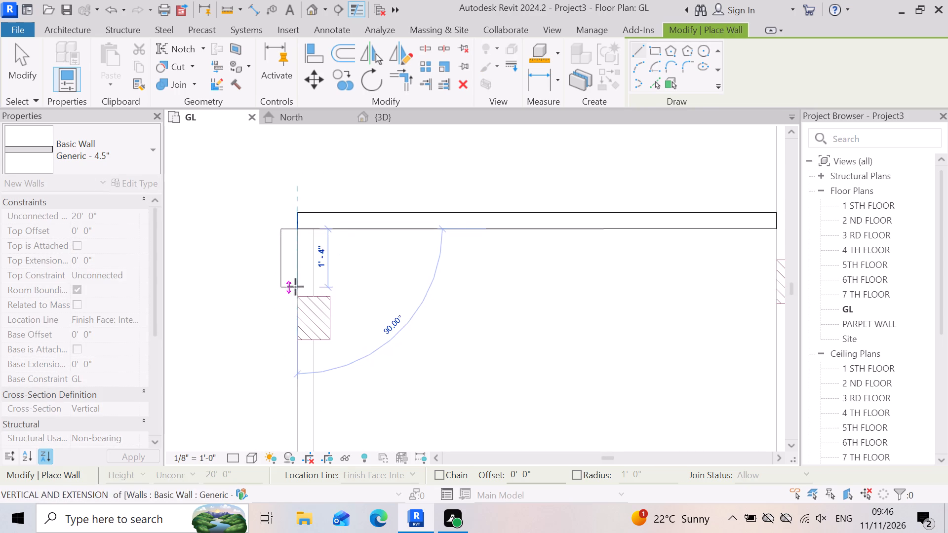
key(space)
scroll(302, 303, up, 3)
scroll(306, 293, down, 3)
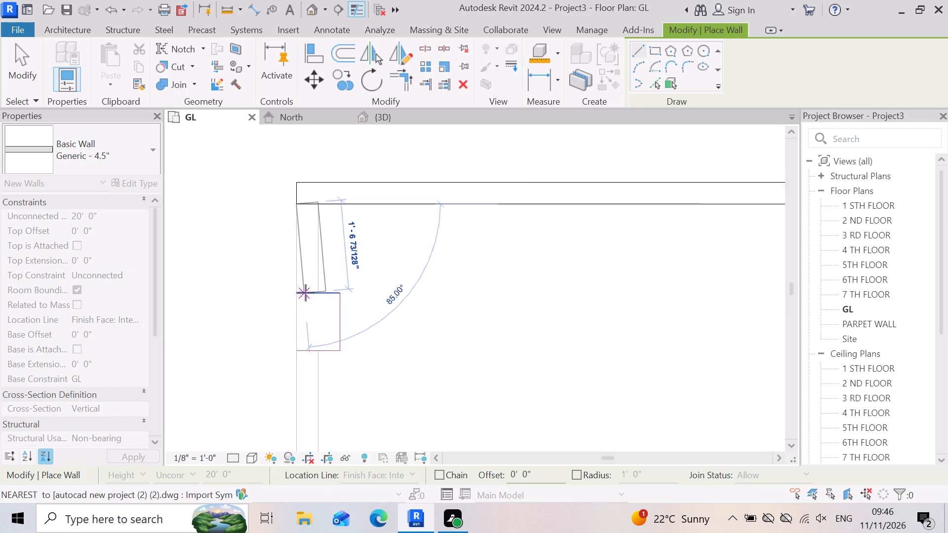
scroll(306, 293, down, 1)
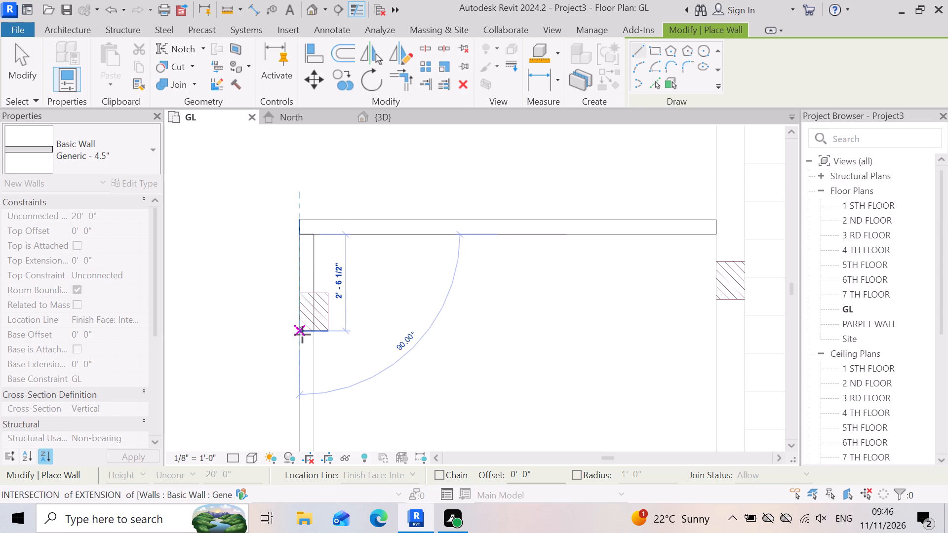
click(302, 335)
key(Escape)
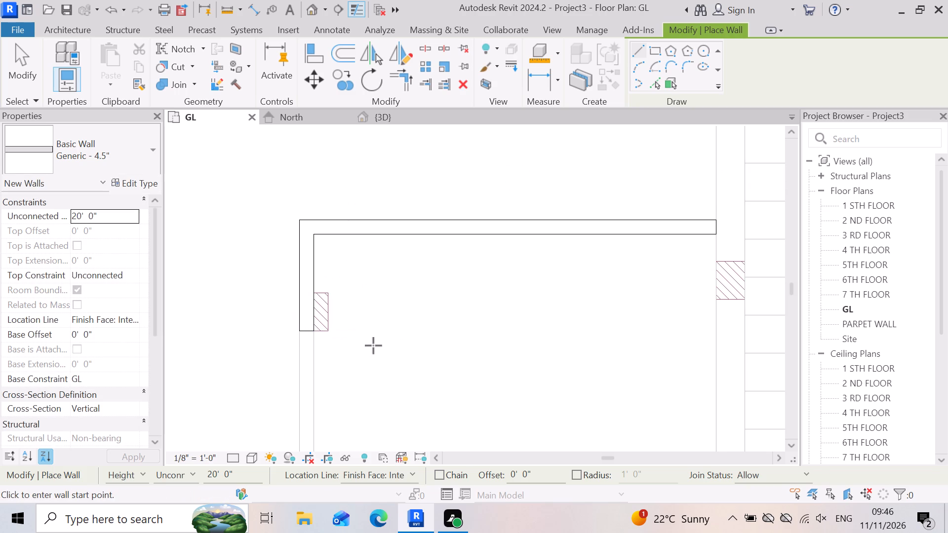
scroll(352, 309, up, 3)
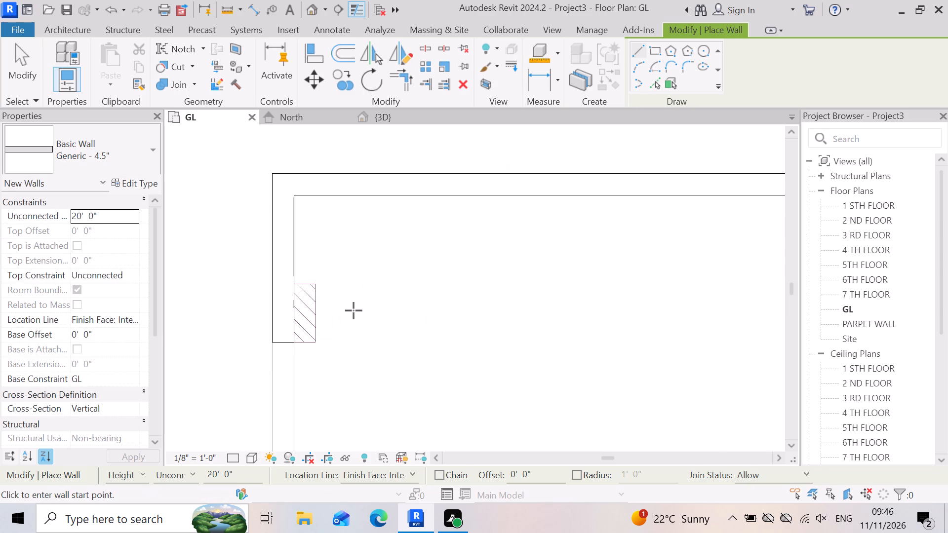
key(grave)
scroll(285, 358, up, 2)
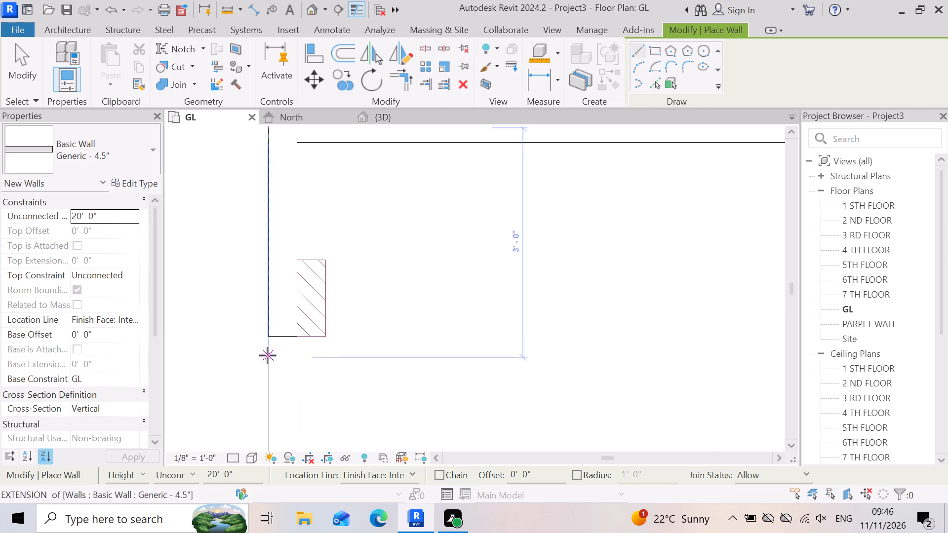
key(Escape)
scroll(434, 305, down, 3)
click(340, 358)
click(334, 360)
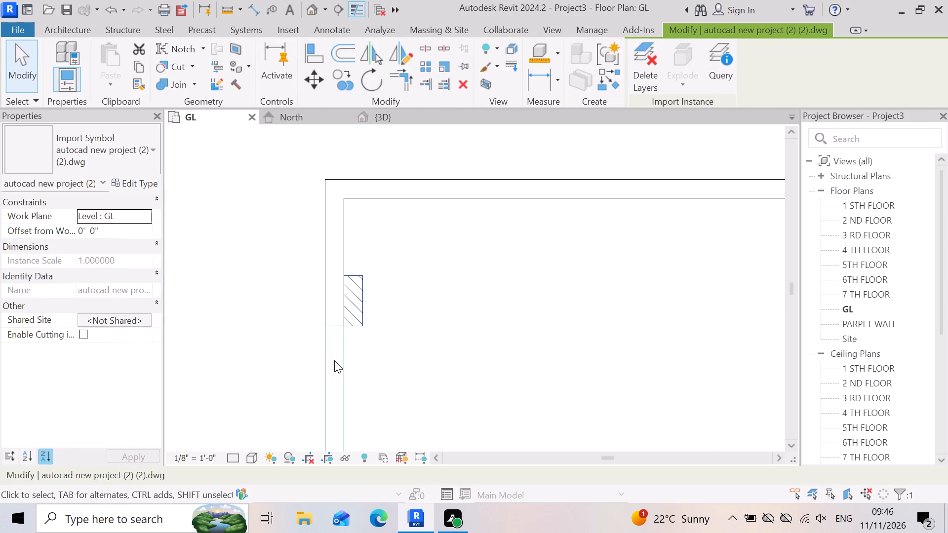
Draw a vertical Generic - 4.5" wall, flipped onto the plan lines, from the column's lower edge across the 2'-10" door opening to its upper jamb.
scroll(423, 298, down, 10)
scroll(406, 361, down, 2)
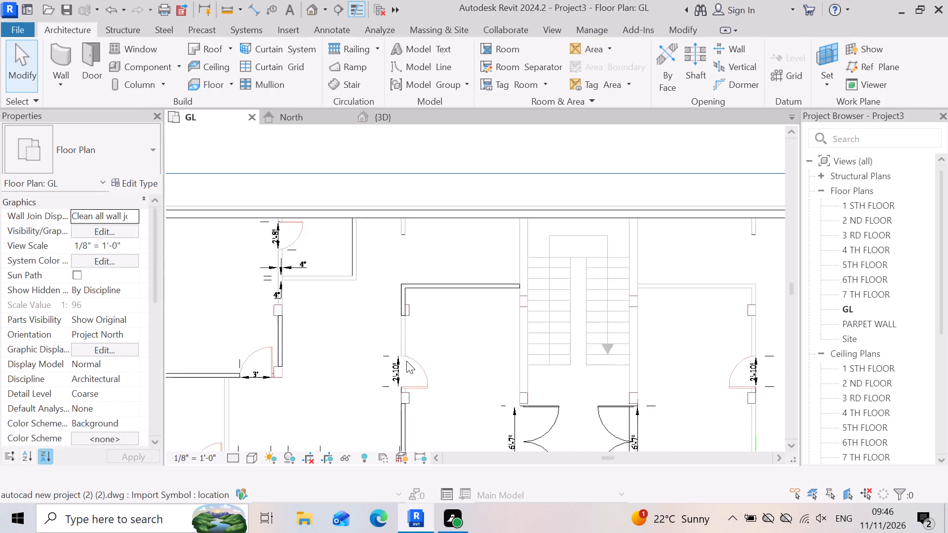
scroll(406, 361, down, 2)
scroll(373, 451, up, 3)
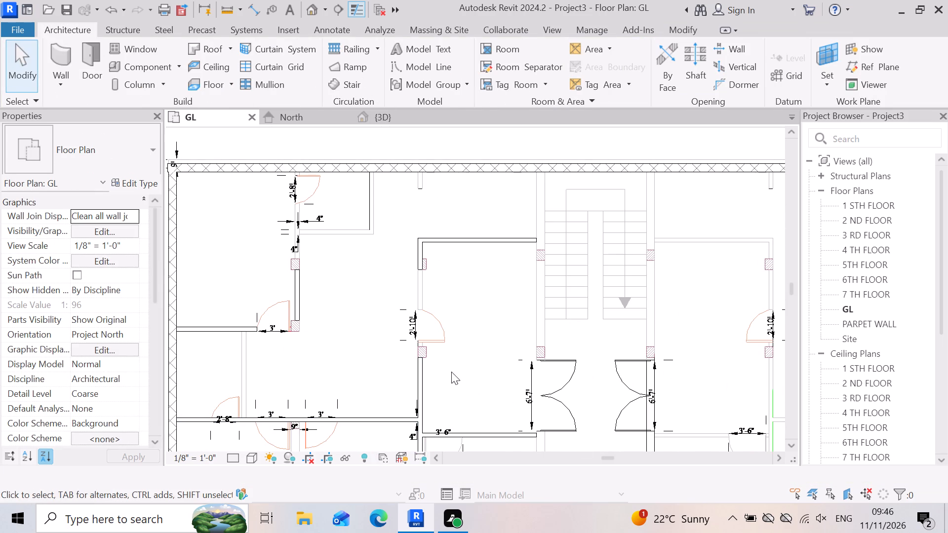
click(61, 62)
scroll(439, 361, up, 6)
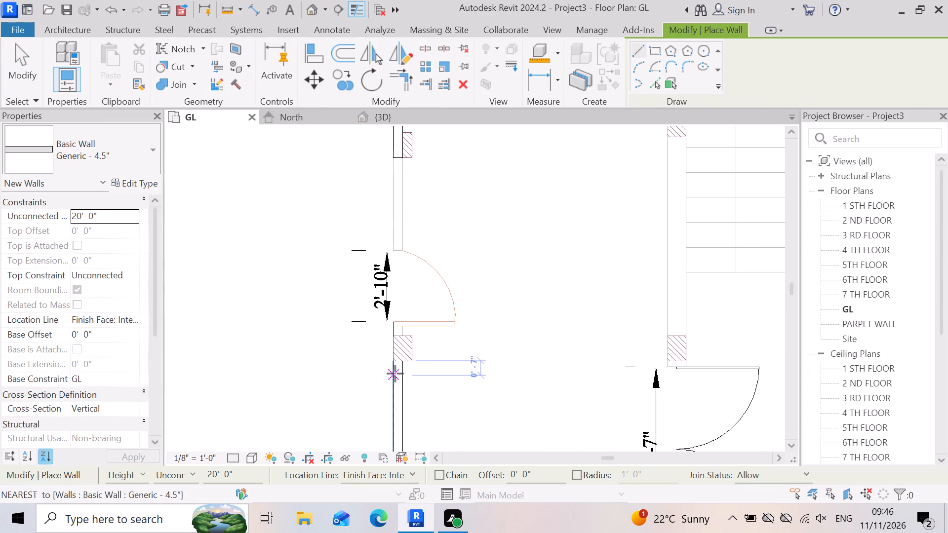
click(391, 359)
scroll(477, 409, down, 3)
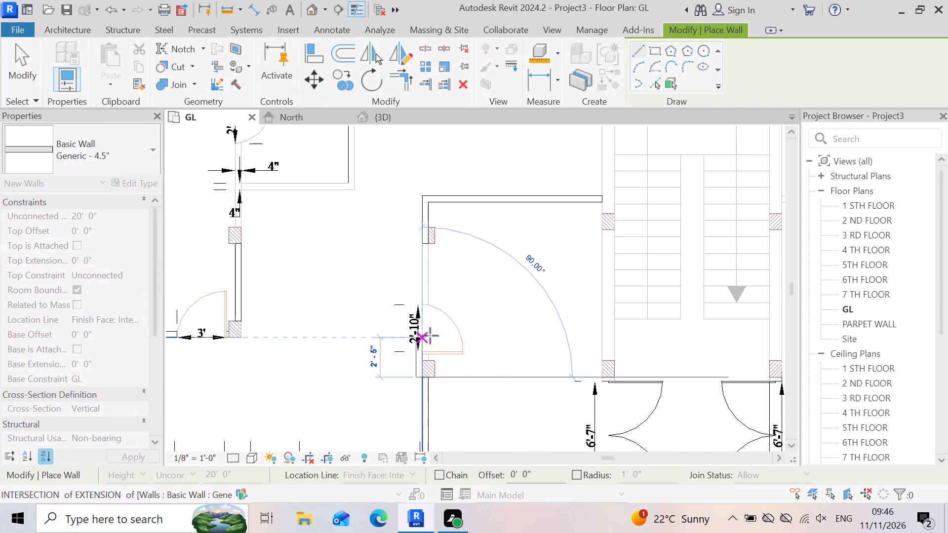
key(space)
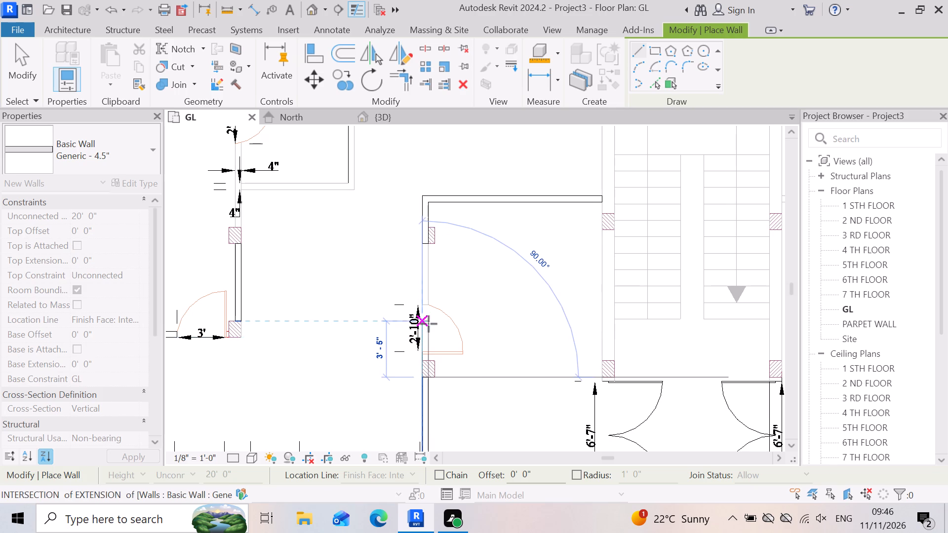
scroll(429, 324, up, 7)
scroll(408, 283, up, 3)
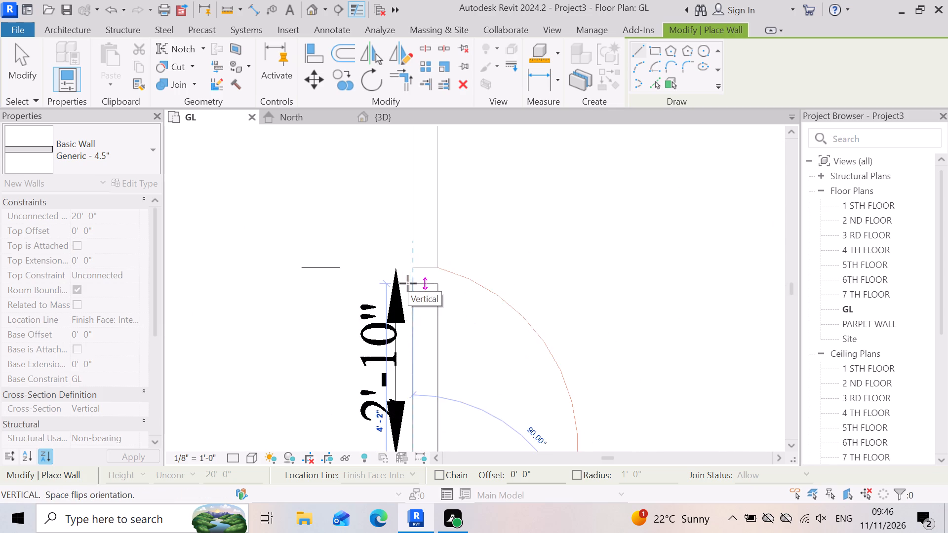
scroll(408, 283, up, 3)
click(417, 263)
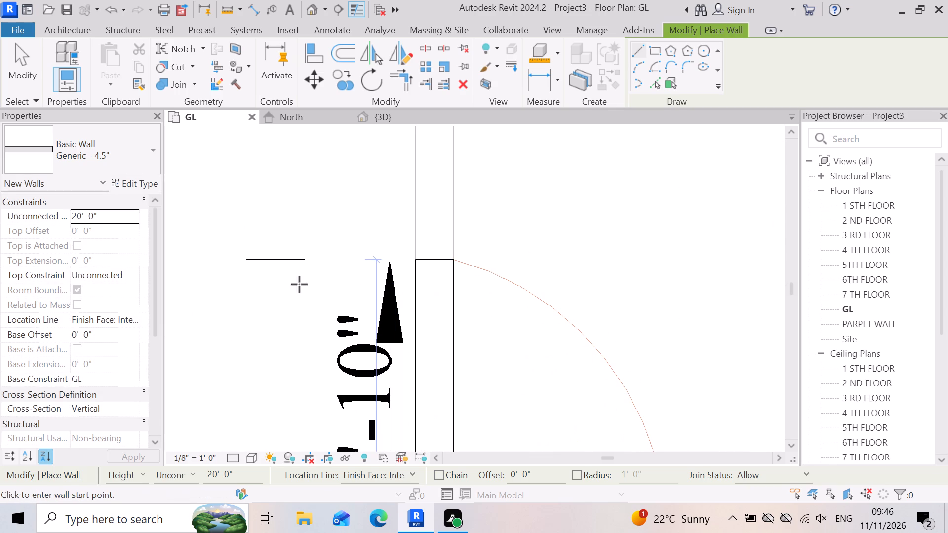
key(Escape)
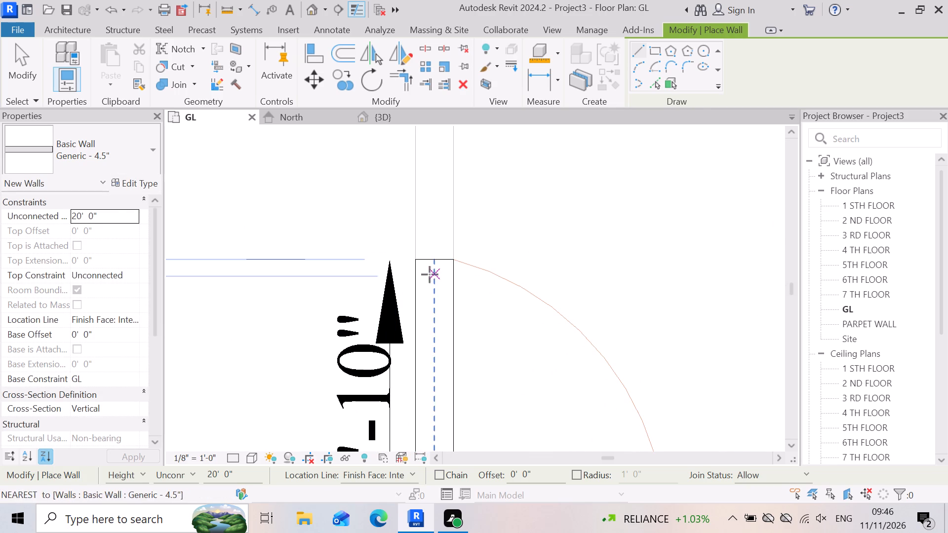
key(Escape)
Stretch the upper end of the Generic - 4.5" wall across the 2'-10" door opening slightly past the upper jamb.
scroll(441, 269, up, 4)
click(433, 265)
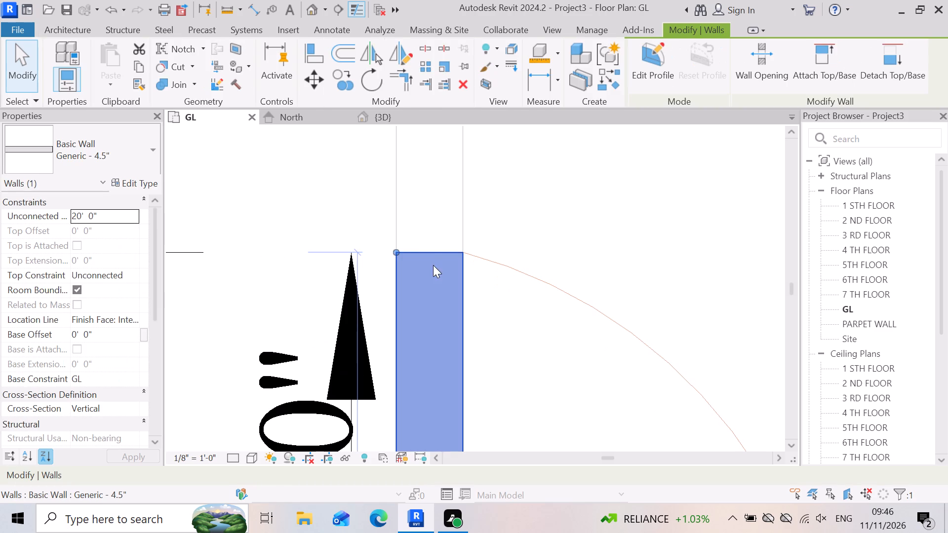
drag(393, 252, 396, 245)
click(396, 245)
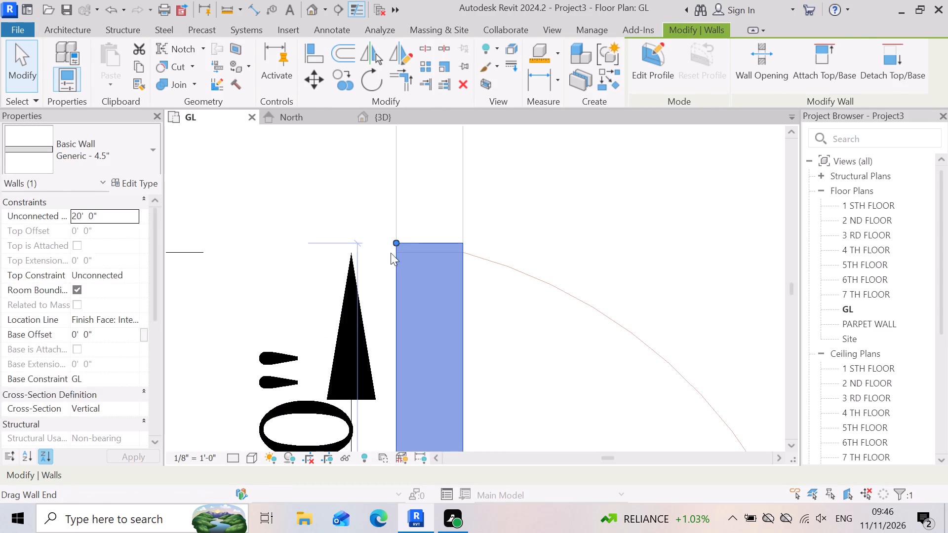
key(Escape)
Delete the Generic - 4.5" wall that spans the 2'-10" door opening.
click(413, 237)
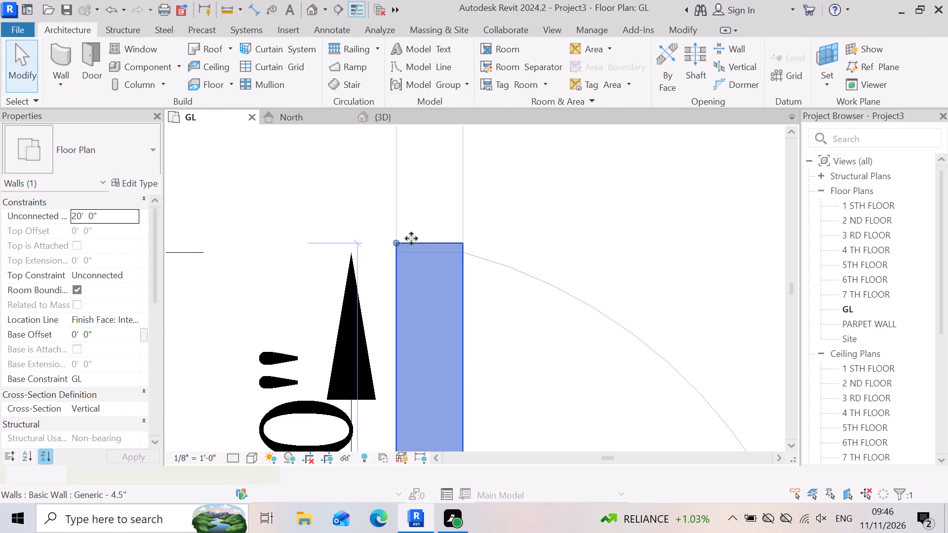
scroll(401, 246, down, 7)
scroll(542, 258, down, 4)
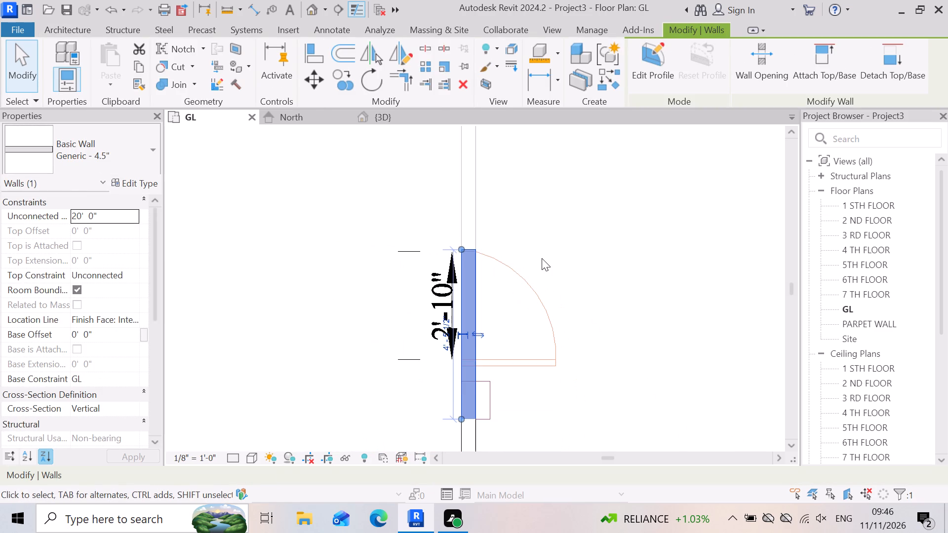
key(Delete)
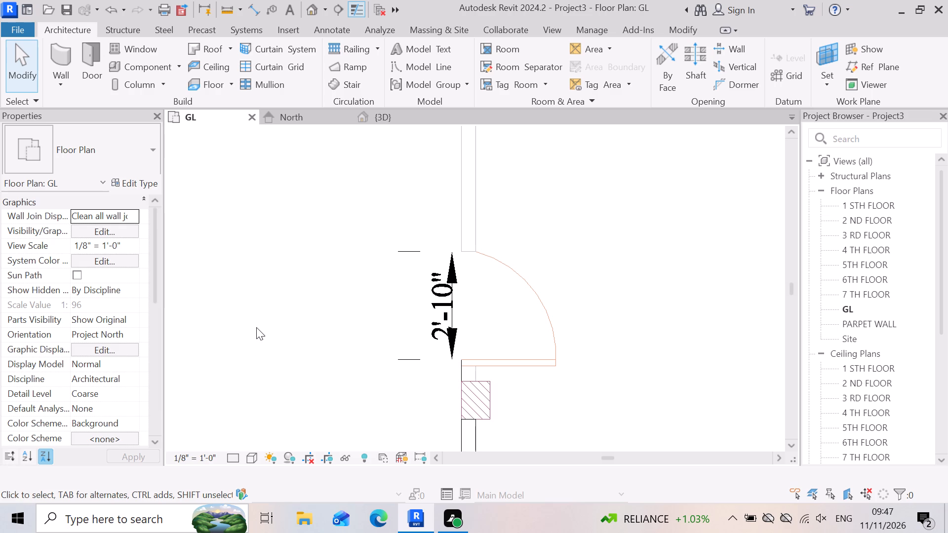
Draw a horizontal Generic - 4.5" wall about 10'-11 1/2" long from the staircase's east side line to the room's outer vertical plan line.
scroll(254, 344, down, 4)
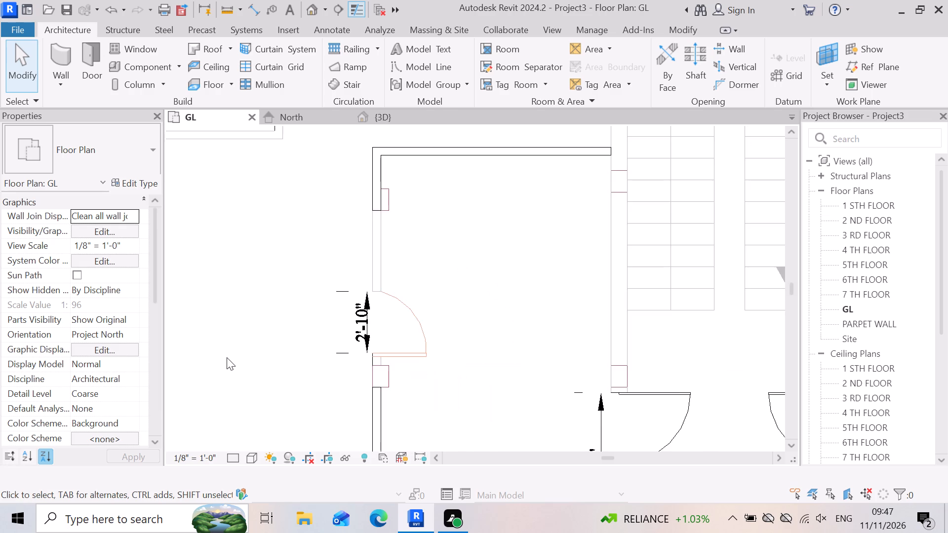
scroll(223, 357, down, 4)
scroll(449, 292, up, 7)
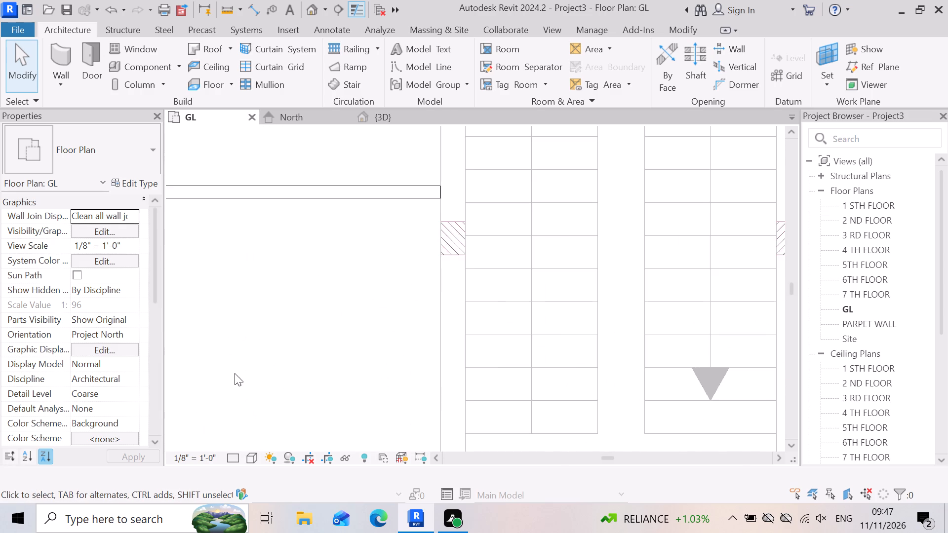
scroll(236, 371, down, 9)
scroll(347, 296, up, 3)
scroll(178, 333, down, 3)
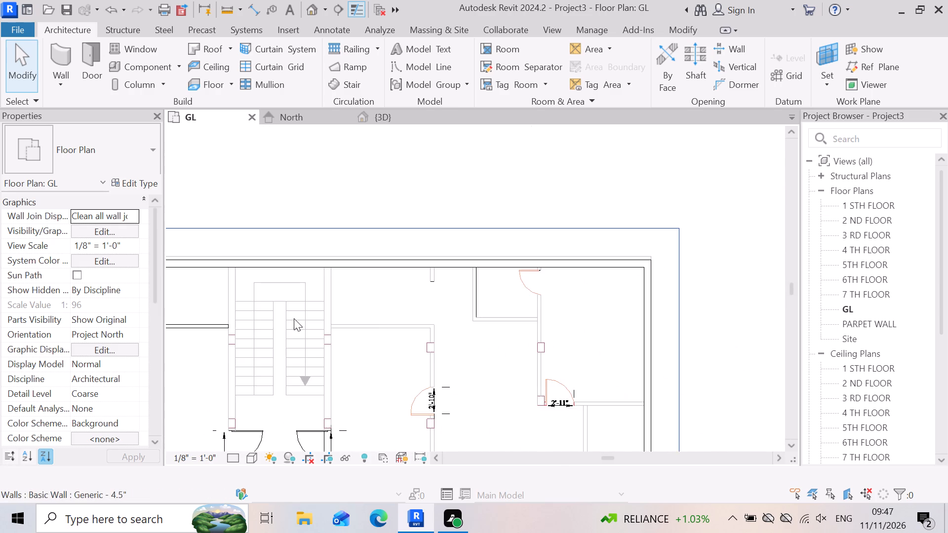
scroll(423, 320, up, 3)
scroll(366, 352, down, 4)
scroll(354, 348, up, 3)
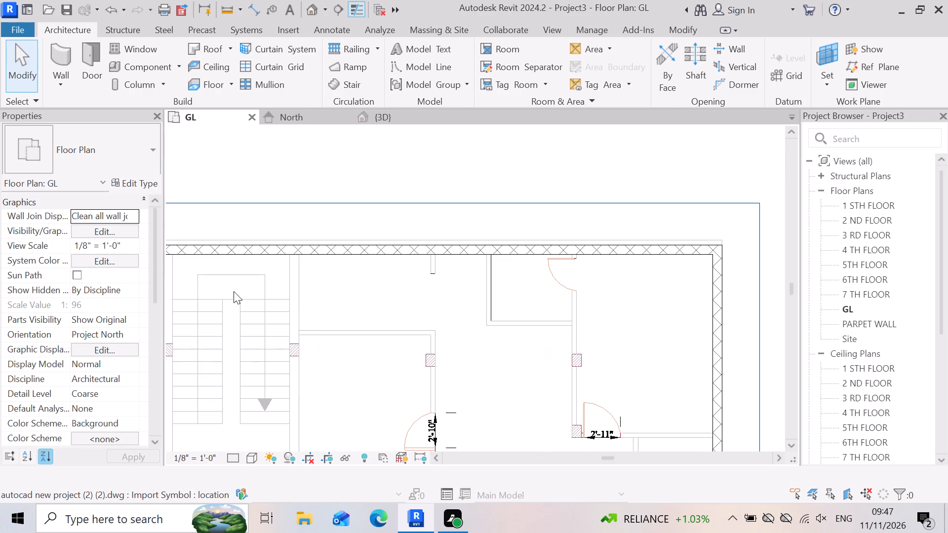
click(57, 63)
scroll(360, 376, up, 5)
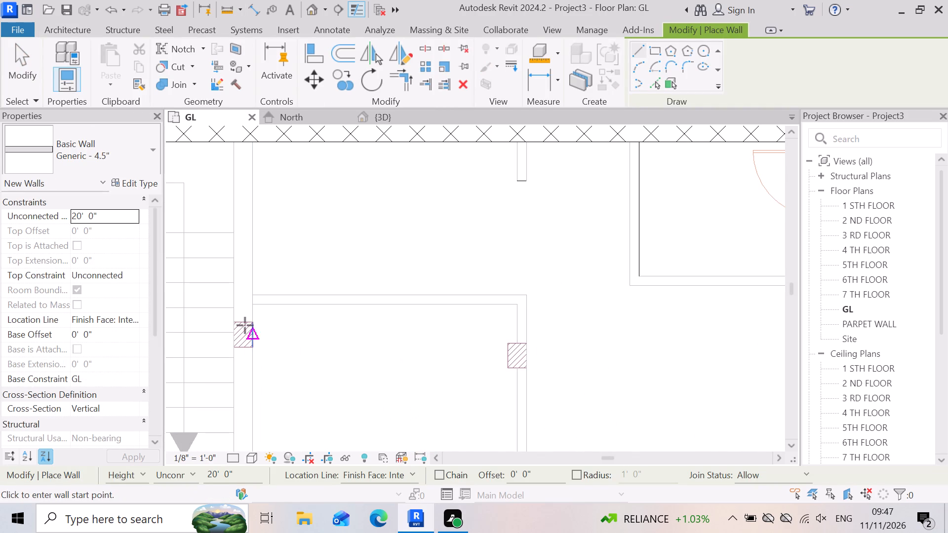
scroll(240, 319, up, 4)
click(264, 293)
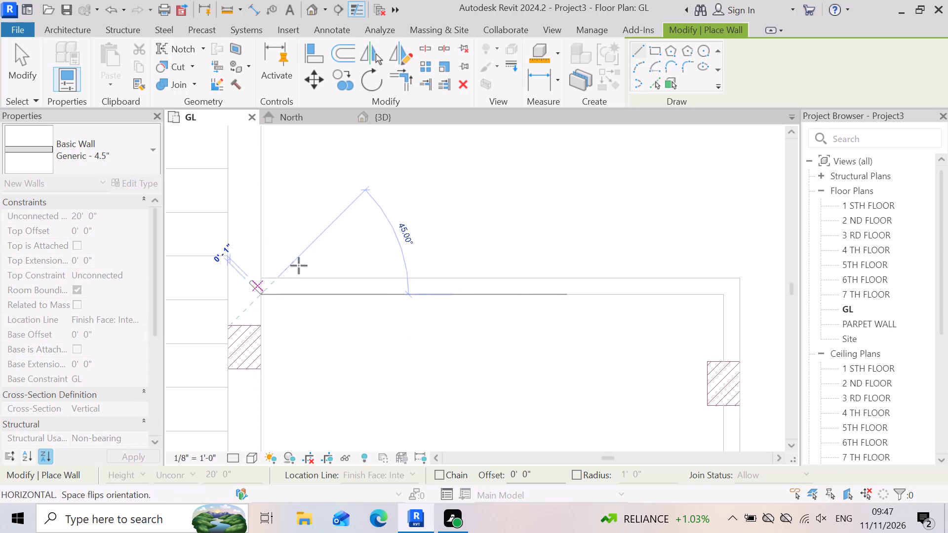
scroll(464, 334, down, 3)
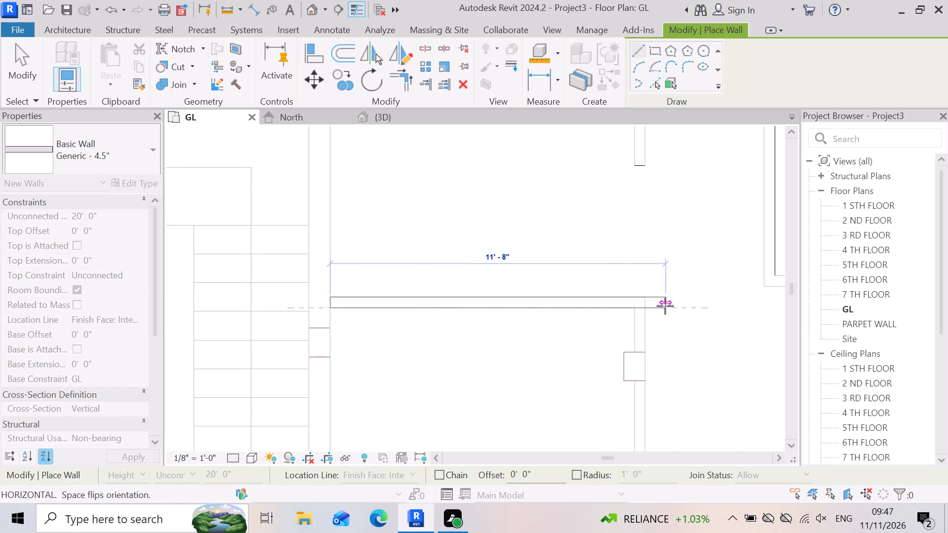
scroll(663, 307, up, 4)
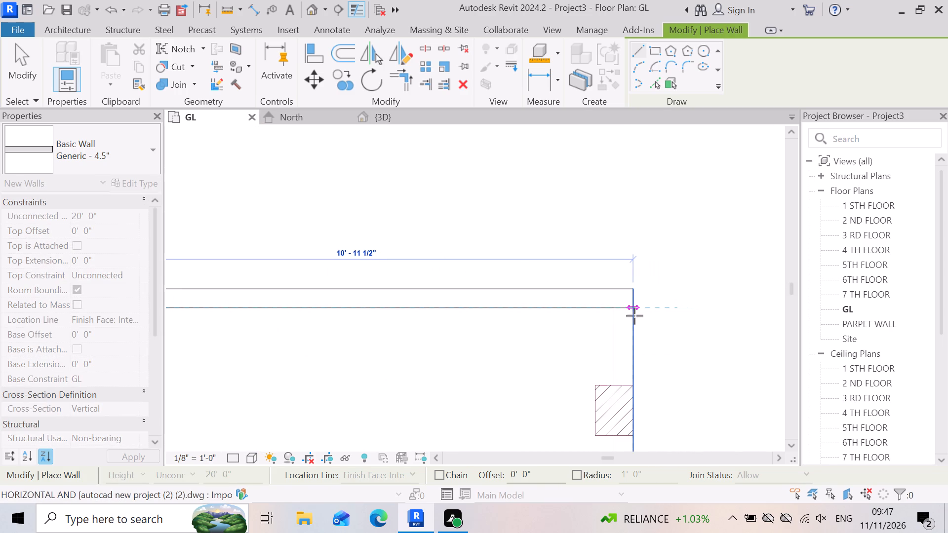
click(634, 316)
Draw a vertical Generic - 4.5" wall about 1'-8 3/4" long from that horizontal wall's east end down to the column's upper edge.
scroll(582, 368, up, 4)
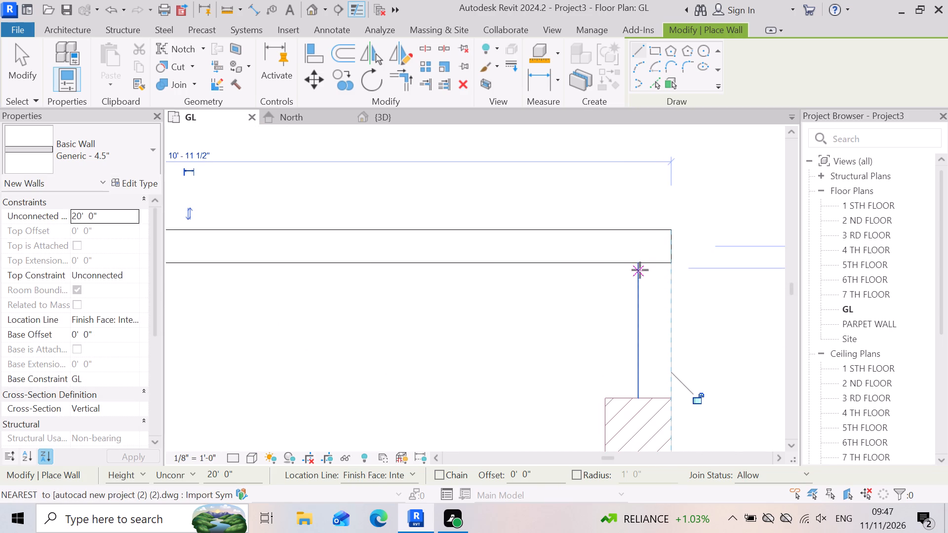
click(641, 266)
scroll(647, 407, up, 6)
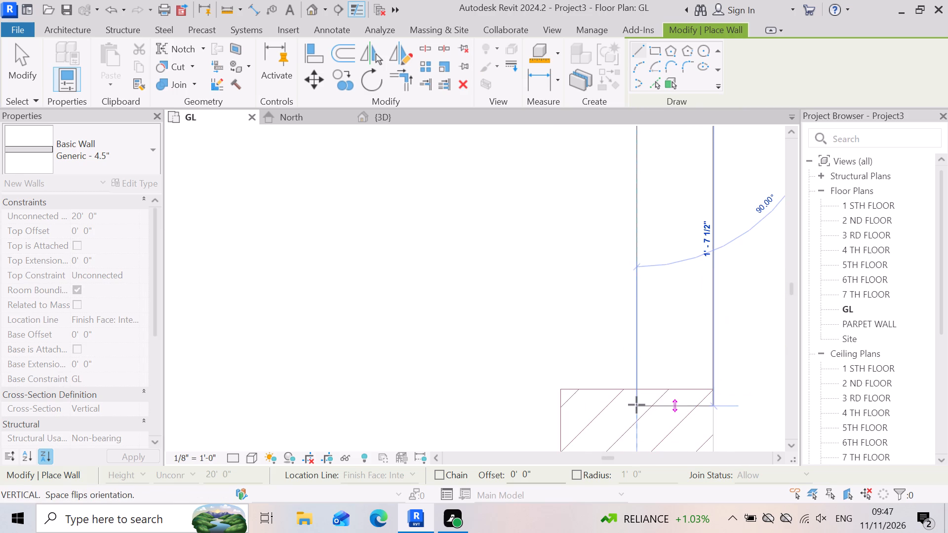
click(636, 388)
Draw a vertical Generic - 4.5" wall about 27'-9 1/2" long from the column's lower edge down to the column at the lower exterior wall.
scroll(500, 395, down, 4)
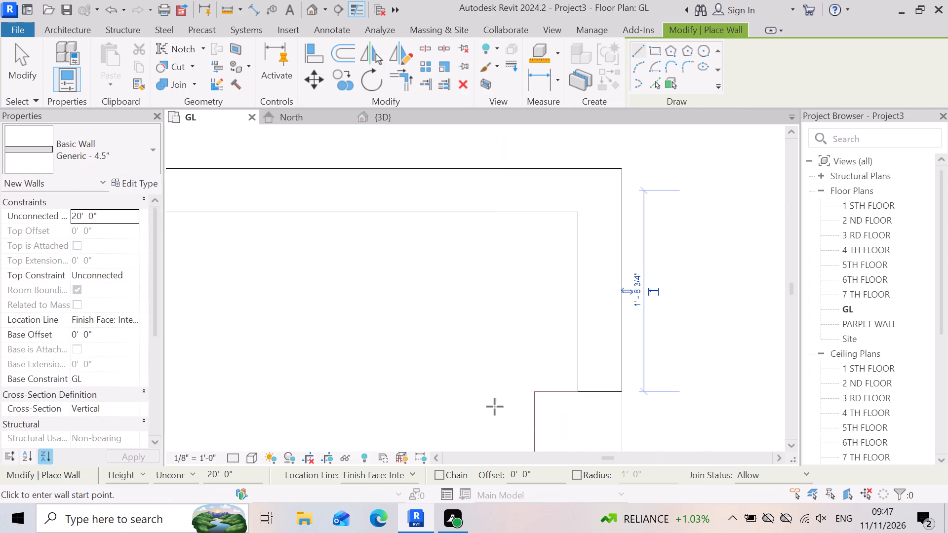
scroll(535, 366, down, 17)
scroll(561, 425, up, 5)
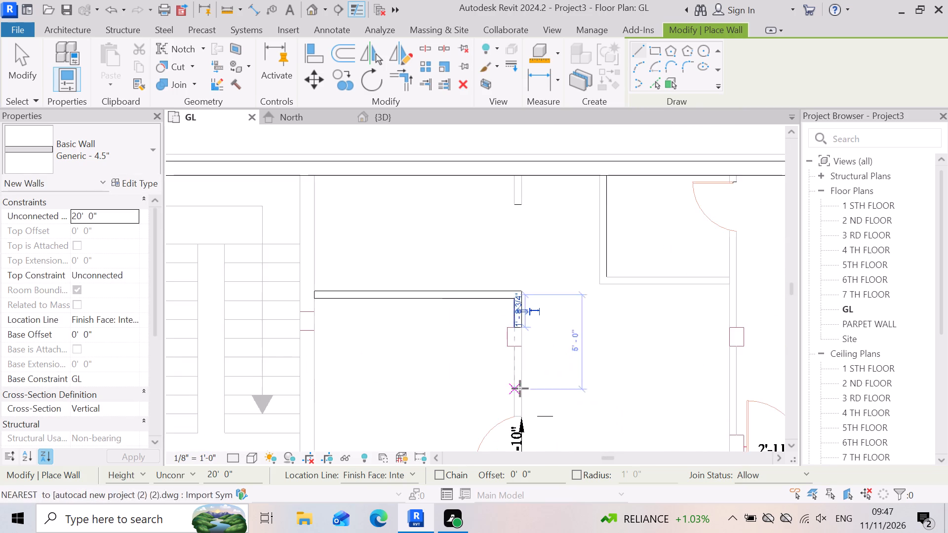
scroll(520, 388, up, 5)
scroll(520, 297, up, 8)
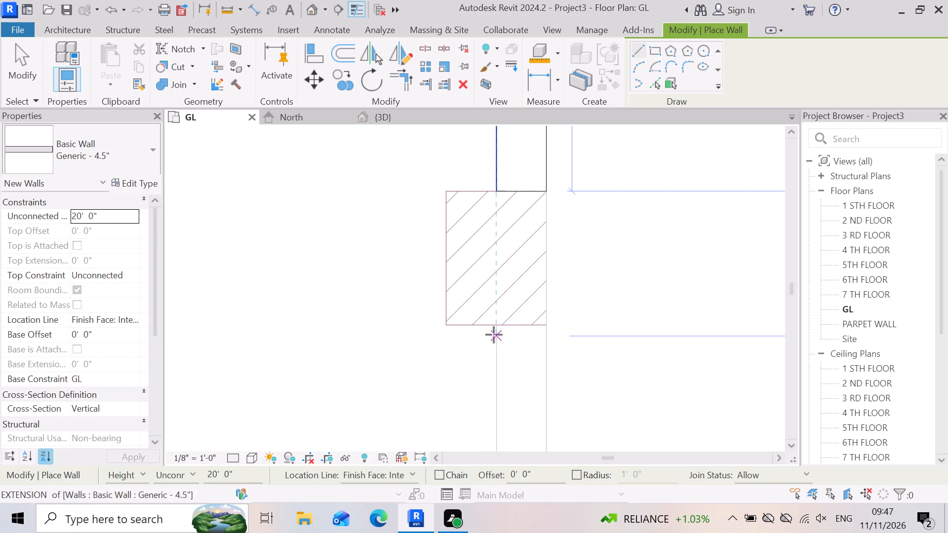
click(495, 328)
scroll(512, 387, down, 3)
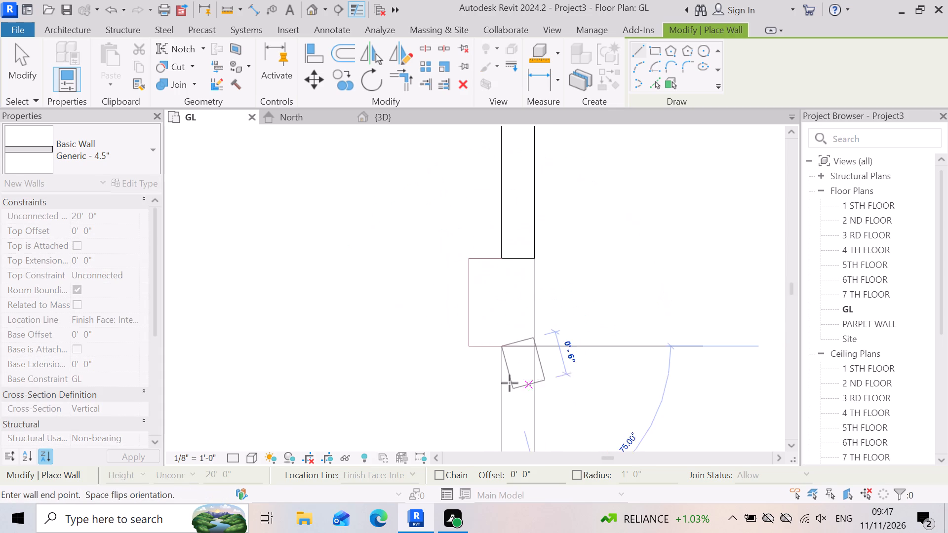
scroll(510, 383, down, 17)
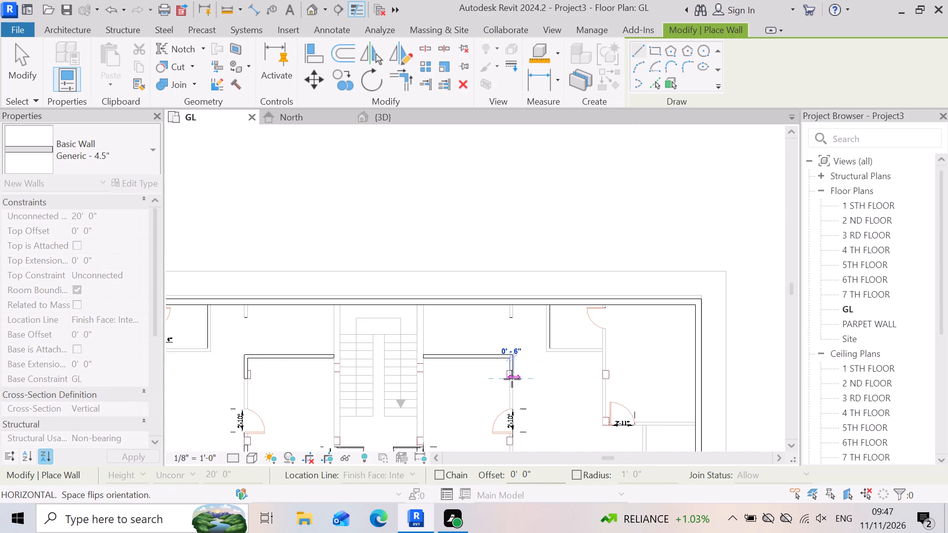
scroll(526, 412, up, 2)
scroll(528, 400, down, 8)
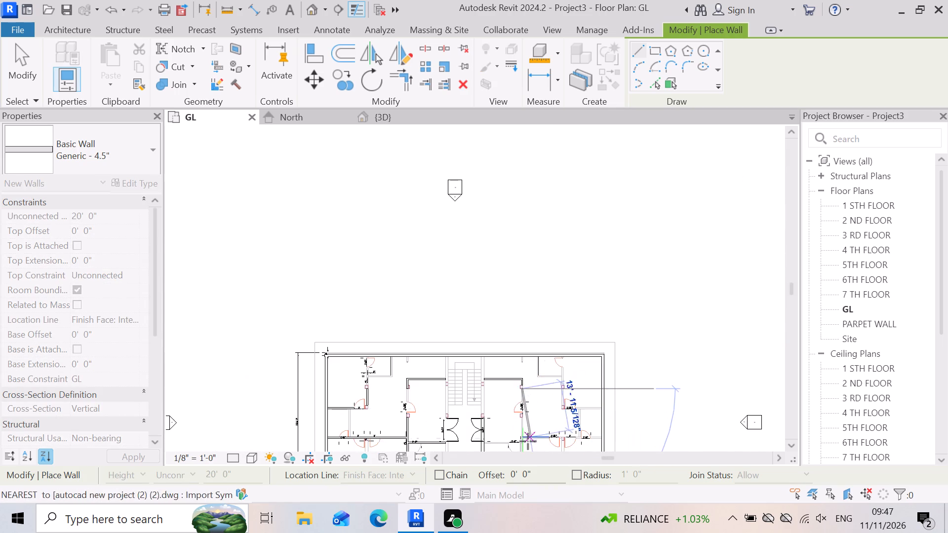
scroll(511, 438, up, 9)
scroll(543, 380, down, 7)
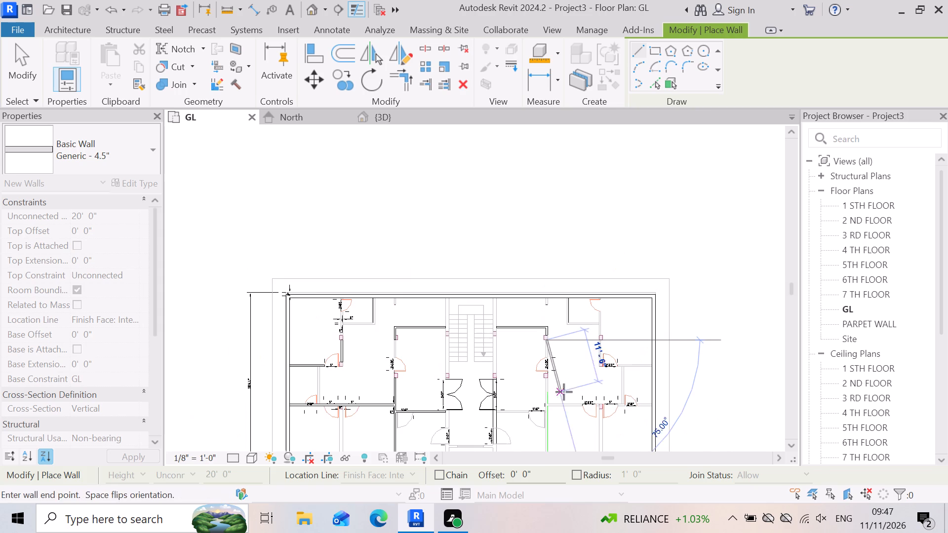
scroll(555, 382, down, 7)
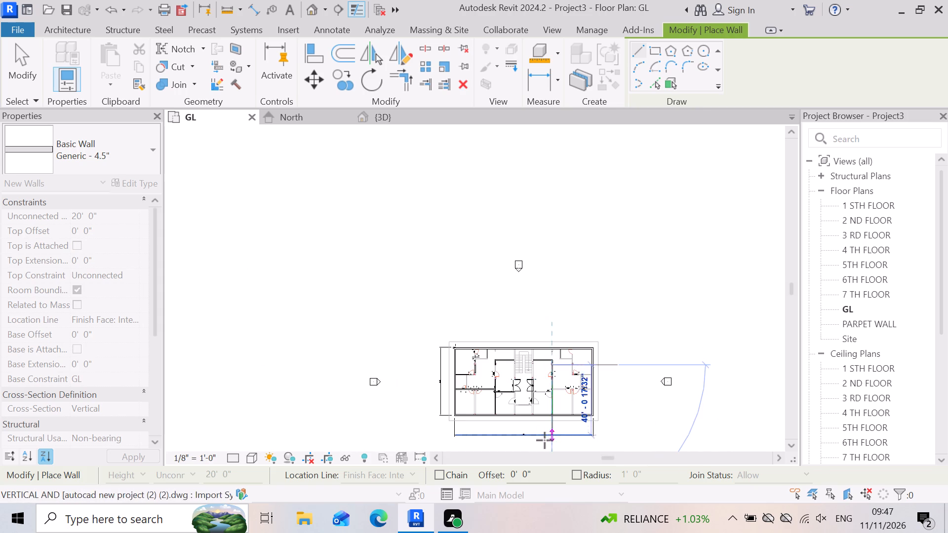
scroll(543, 418, up, 19)
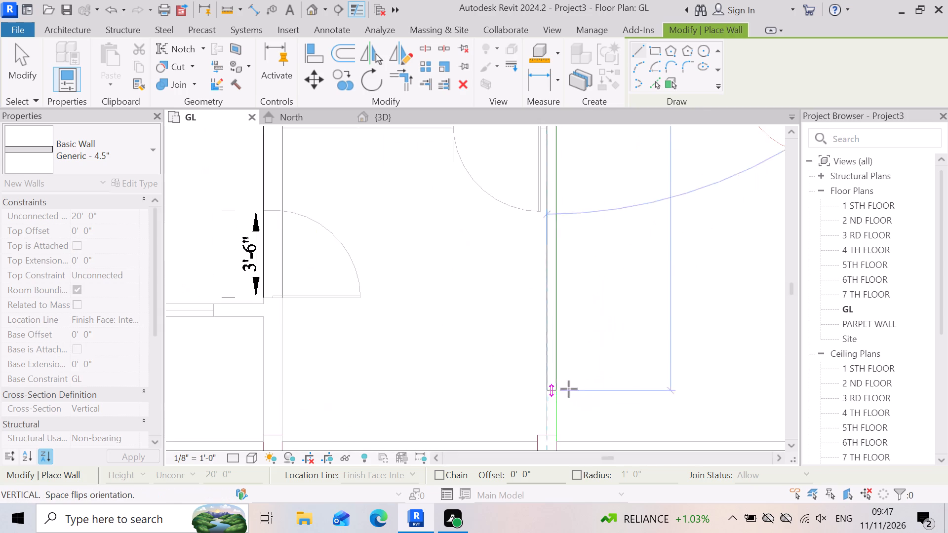
scroll(574, 405, down, 4)
scroll(562, 433, up, 7)
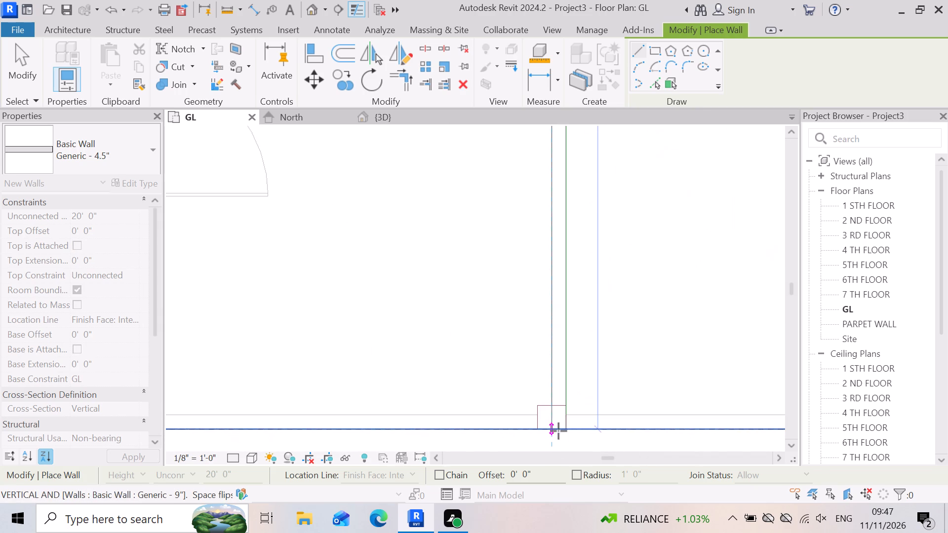
scroll(555, 404, up, 9)
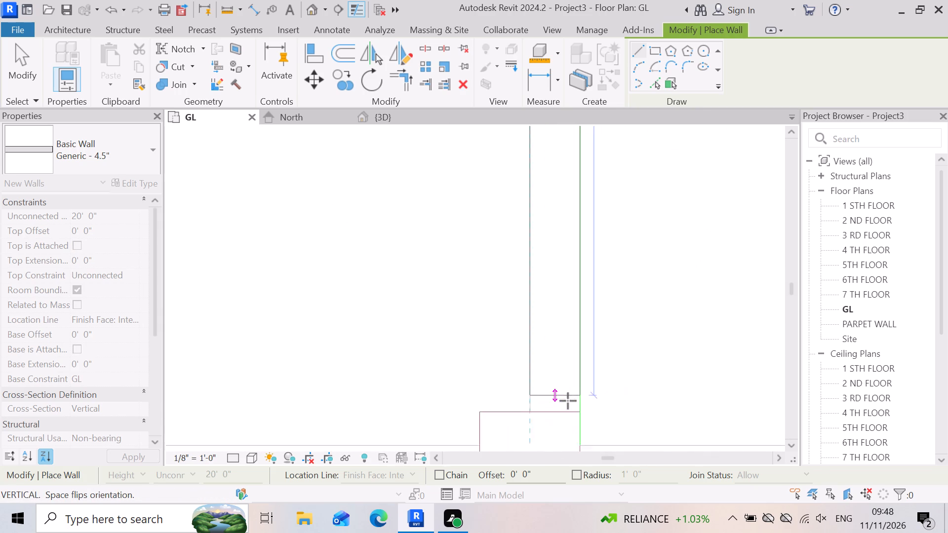
scroll(568, 401, up, 1)
click(556, 413)
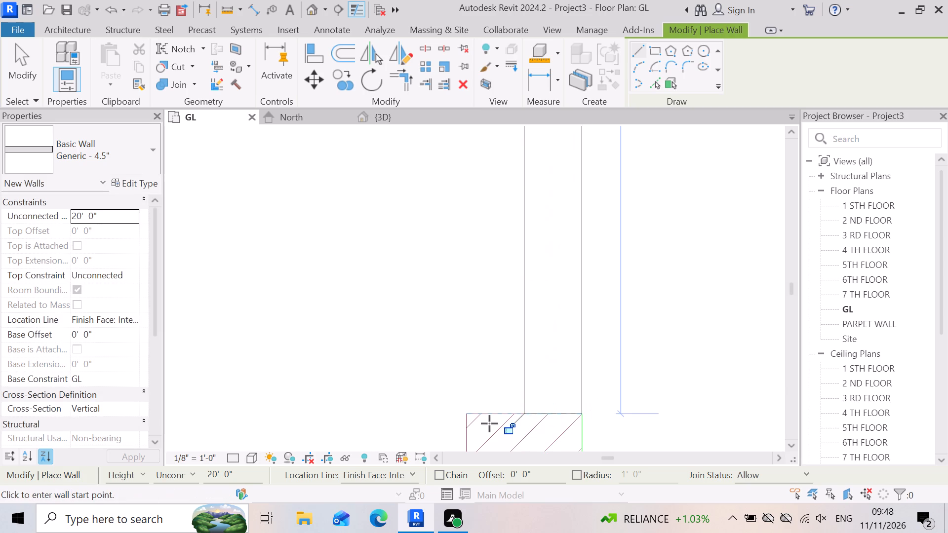
Draw a vertical Generic - 4.5" wall about 5'-9" long from the upper exterior wall down to the northeast small room's lower outer corner.
scroll(489, 423, down, 12)
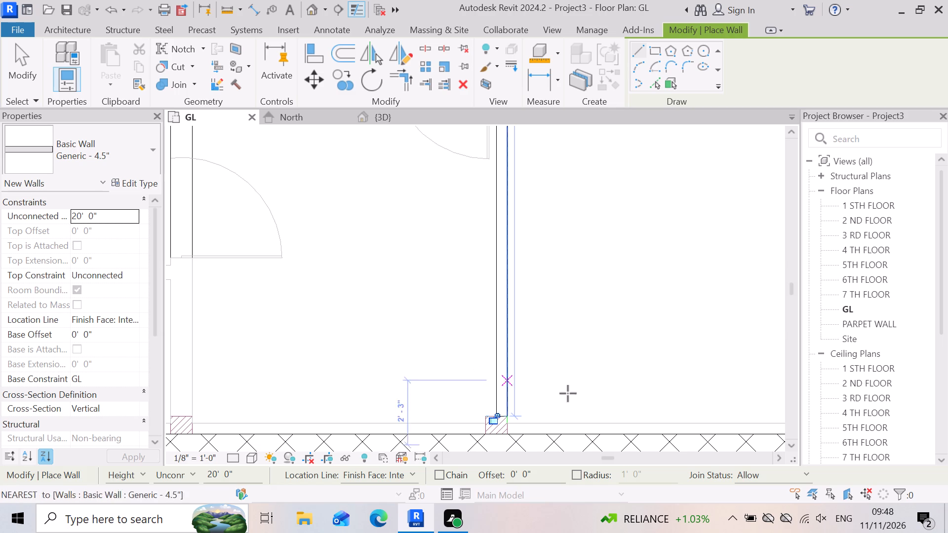
scroll(536, 439, down, 9)
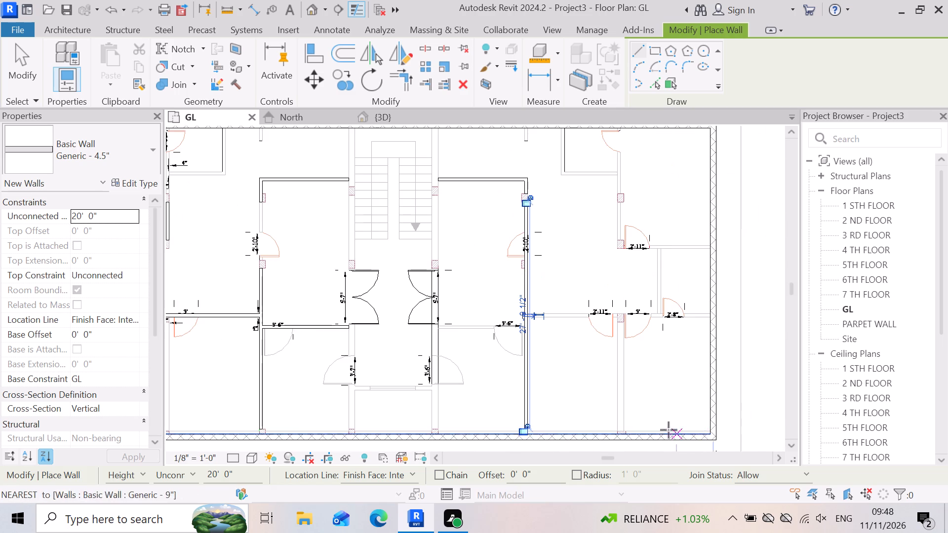
scroll(666, 428, up, 1)
scroll(652, 438, down, 4)
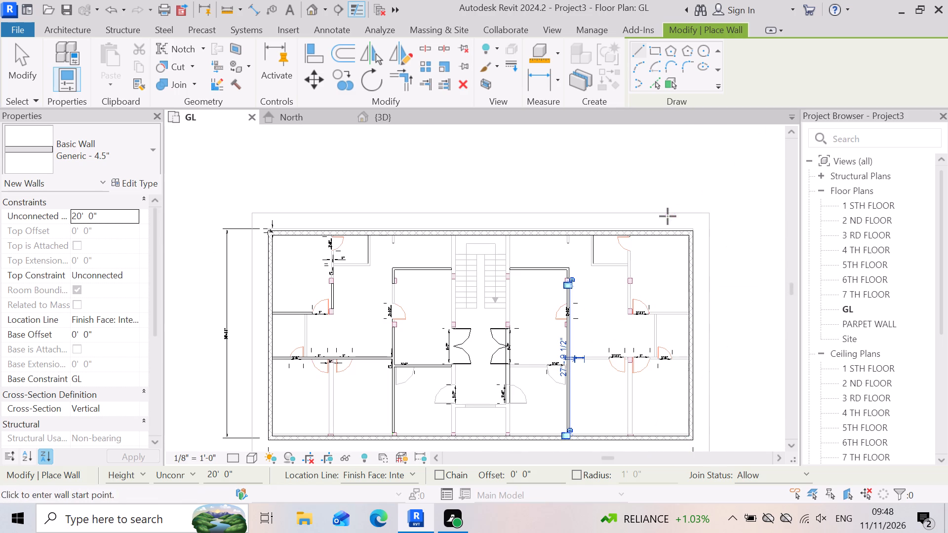
scroll(622, 239, up, 16)
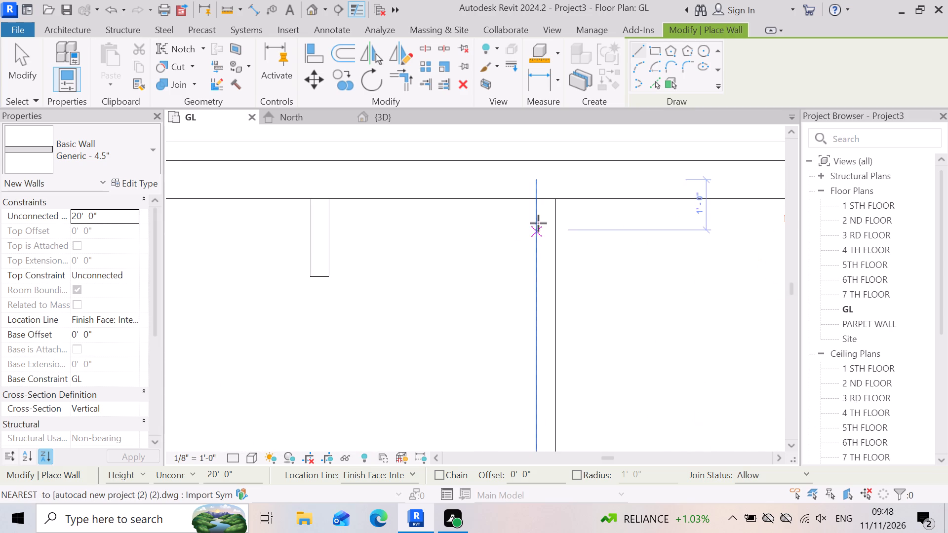
scroll(562, 218, up, 7)
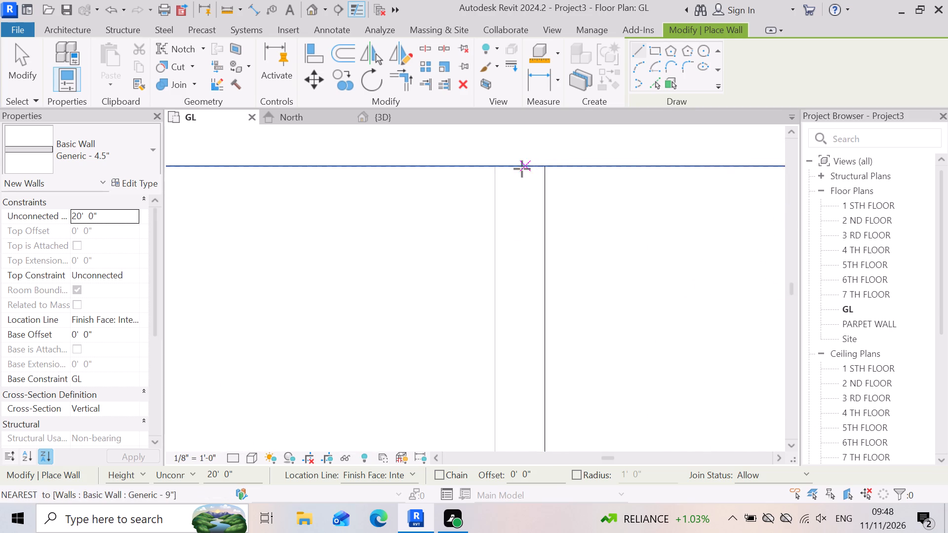
click(493, 170)
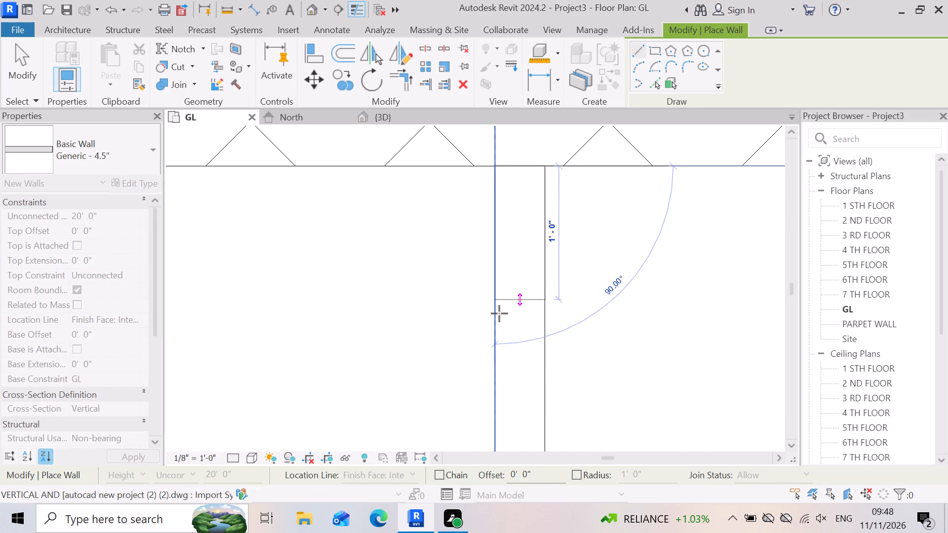
scroll(499, 313, down, 2)
scroll(579, 275, down, 2)
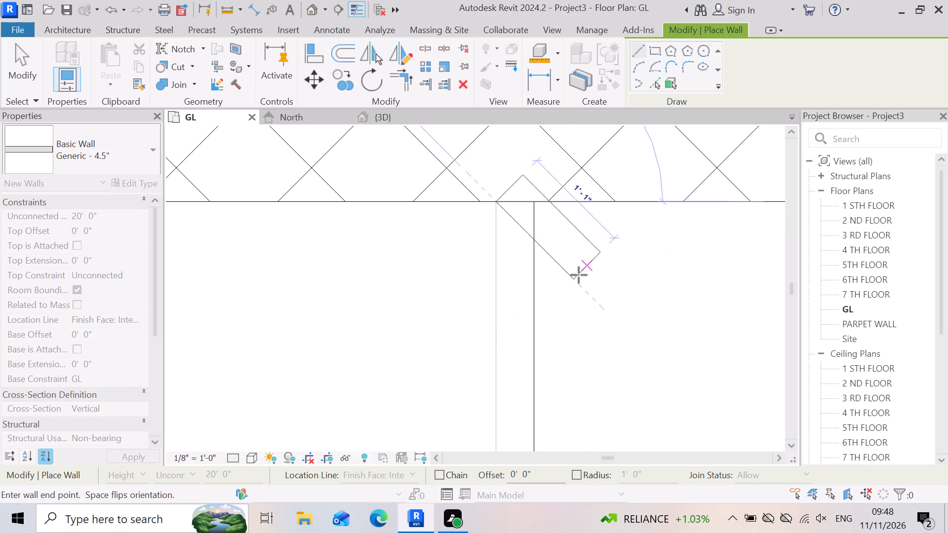
scroll(579, 275, down, 8)
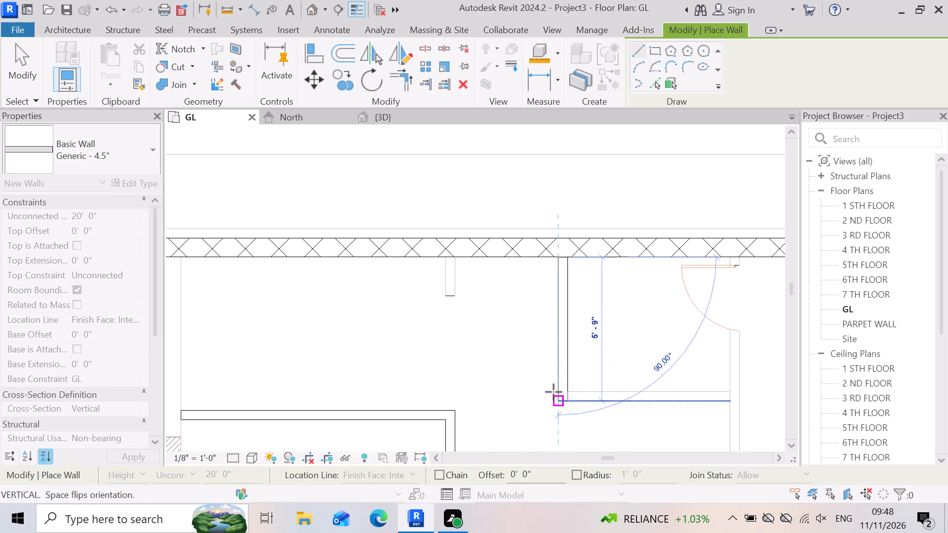
scroll(553, 391, up, 8)
scroll(601, 453, up, 6)
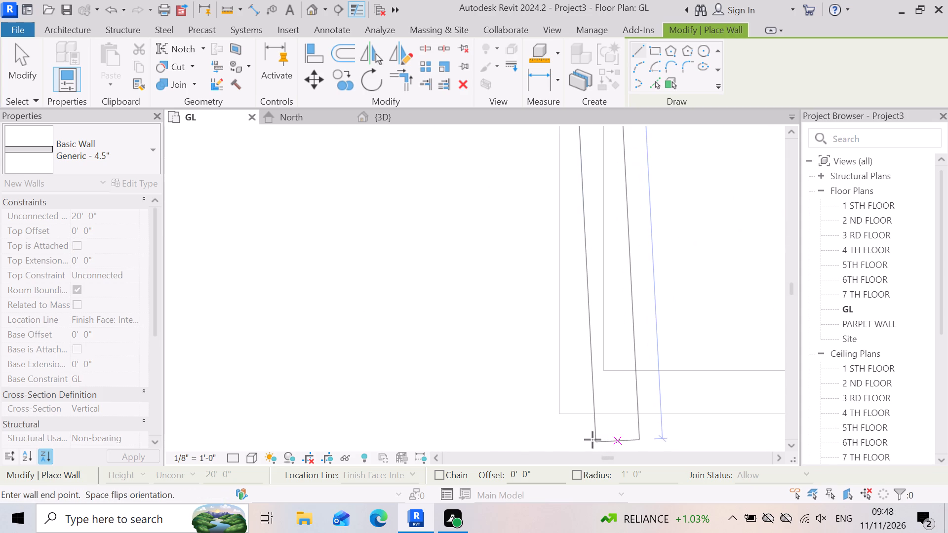
click(564, 419)
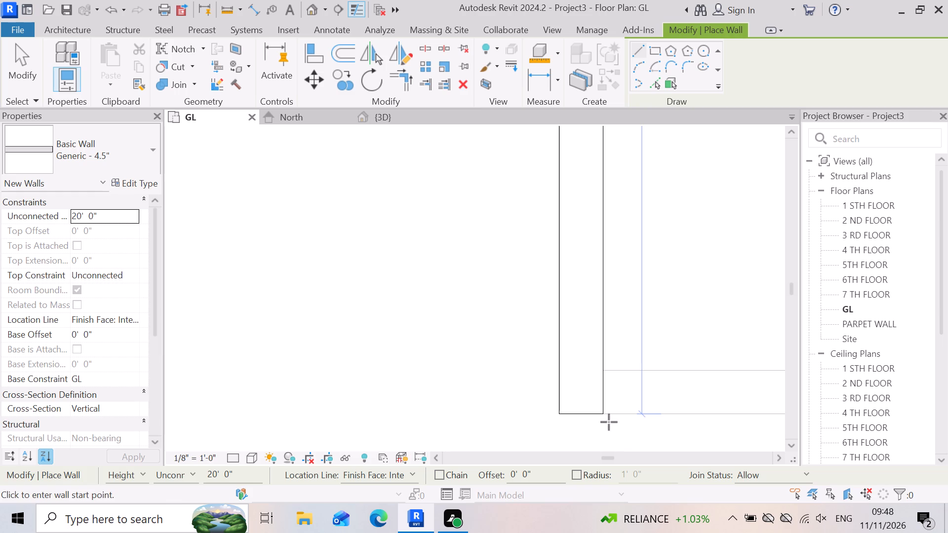
Draw a horizontal Generic - 4.5" wall about 6'-8 1/4" long from that wall's lower end east to the small room's vertical plan line.
click(605, 414)
scroll(567, 411, down, 14)
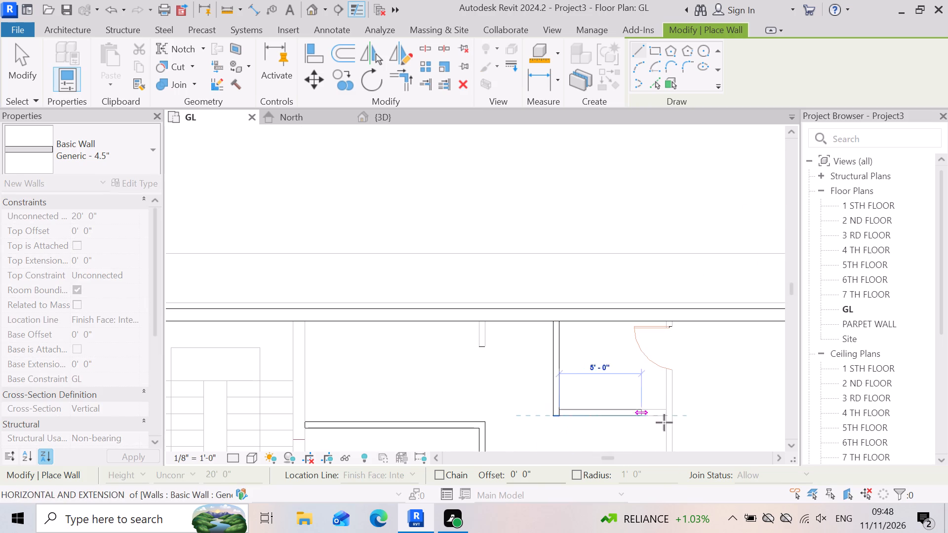
scroll(673, 425, up, 9)
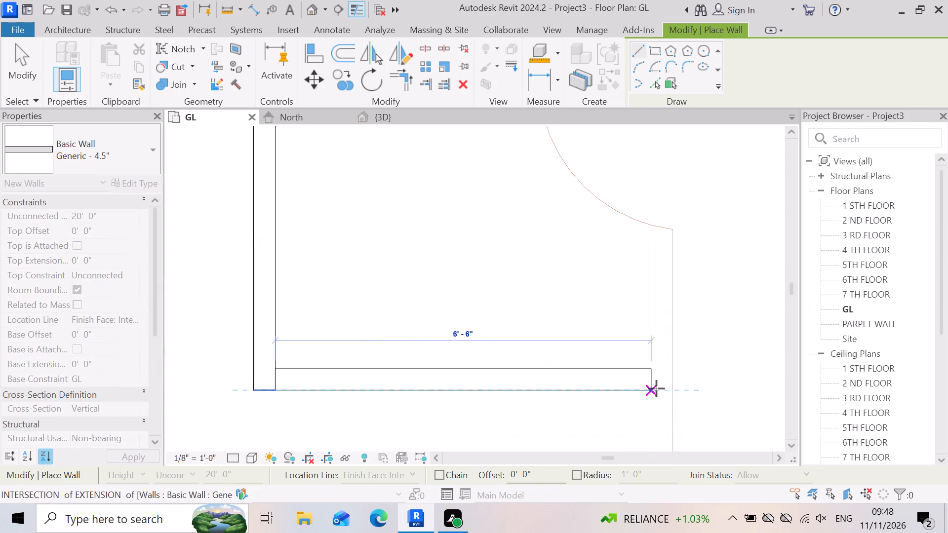
scroll(656, 388, up, 6)
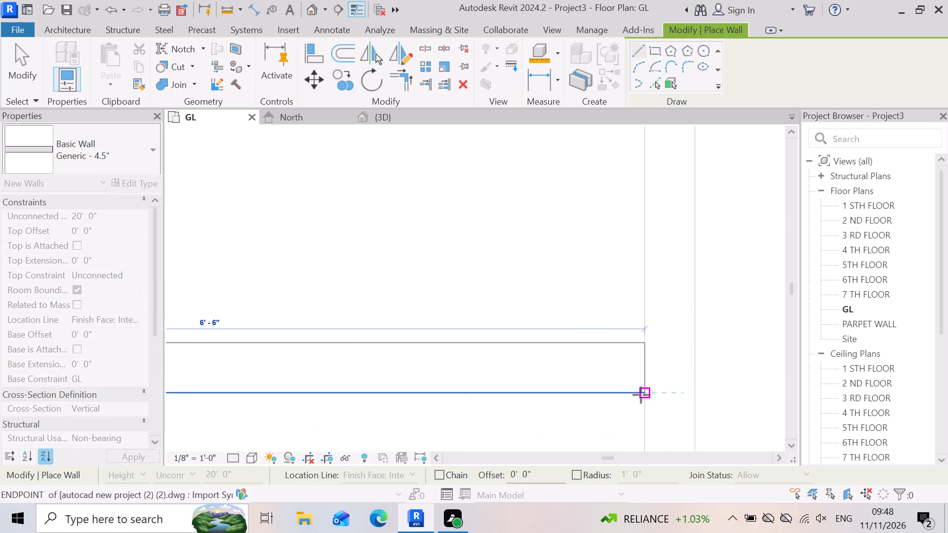
click(641, 395)
Draw a vertical Generic - 4.5" wall about 13'-8 3/4" long from the upper exterior wall to the top of the column beside the 2'-11" door.
scroll(581, 388, down, 4)
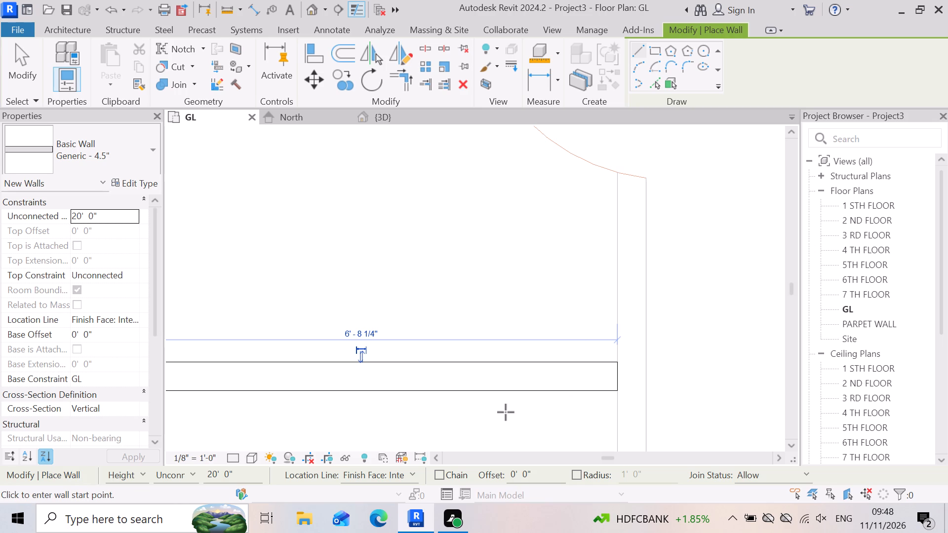
scroll(568, 368, down, 4)
scroll(531, 239, down, 1)
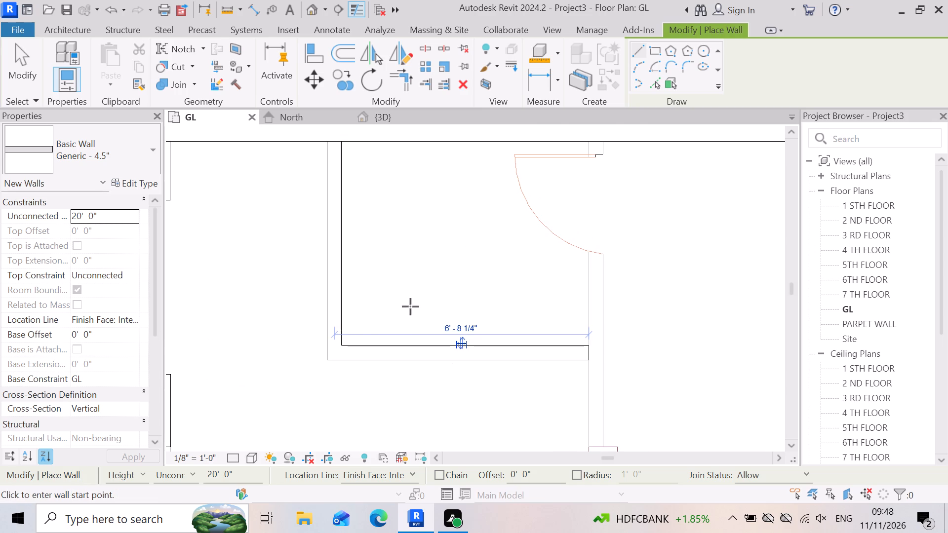
scroll(472, 263, down, 3)
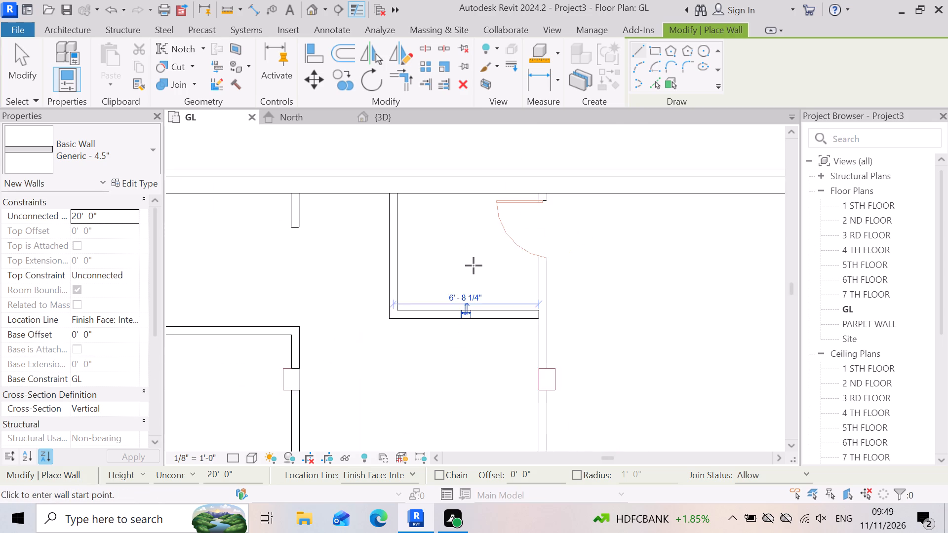
scroll(474, 266, down, 4)
scroll(486, 361, up, 1)
scroll(553, 303, up, 3)
scroll(582, 273, down, 4)
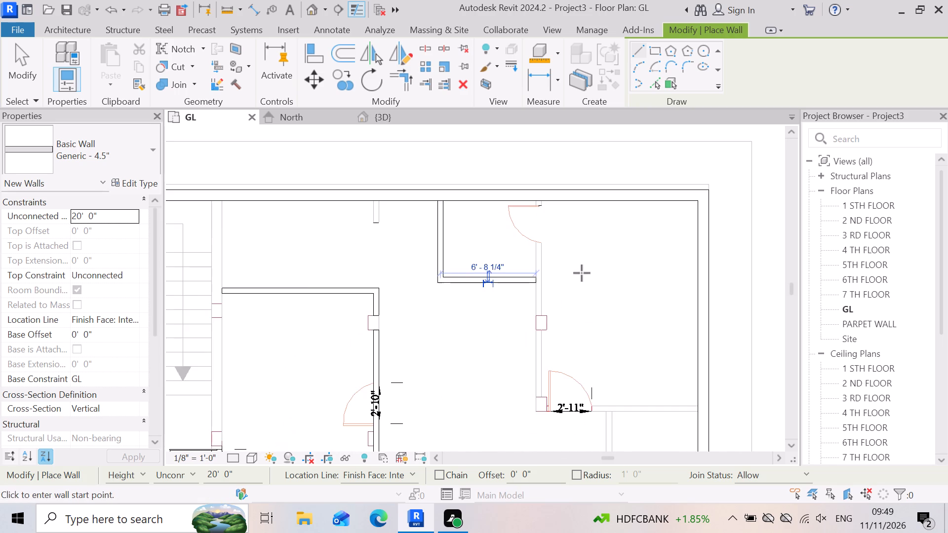
scroll(582, 273, down, 2)
scroll(582, 218, up, 9)
scroll(531, 240, up, 4)
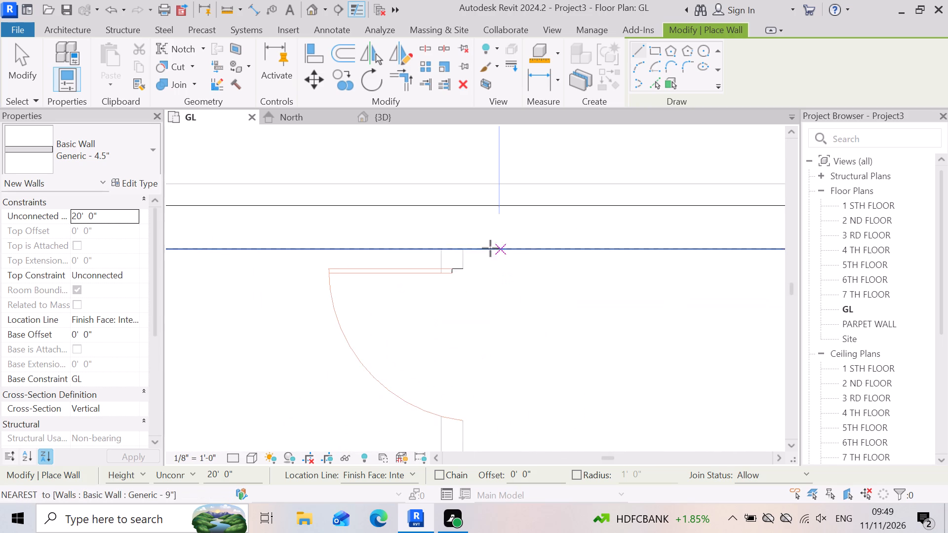
scroll(490, 248, up, 2)
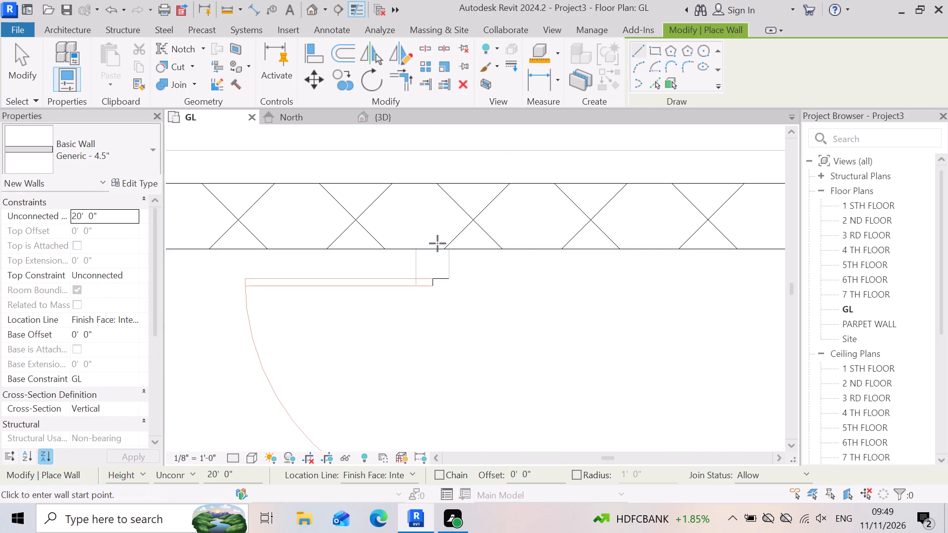
scroll(437, 243, up, 4)
scroll(408, 252, down, 10)
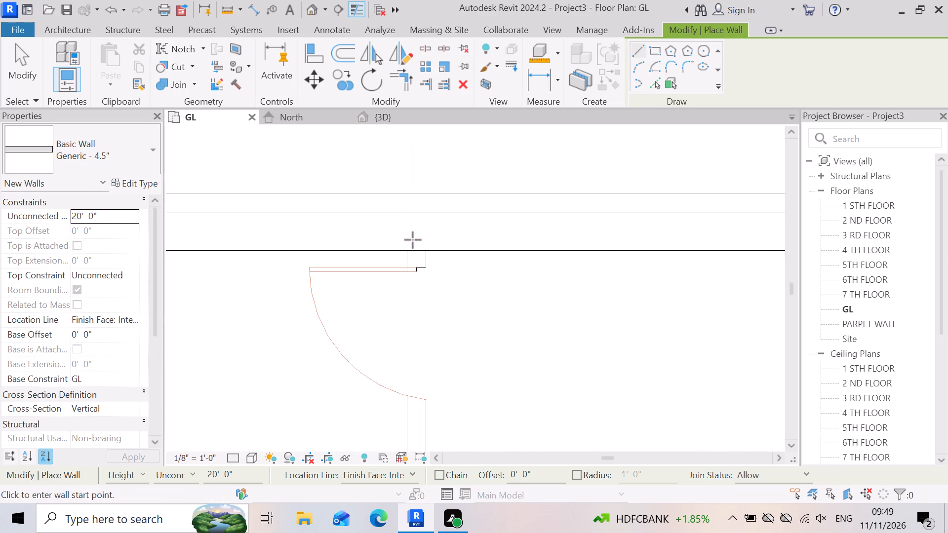
scroll(413, 240, down, 1)
scroll(386, 249, up, 7)
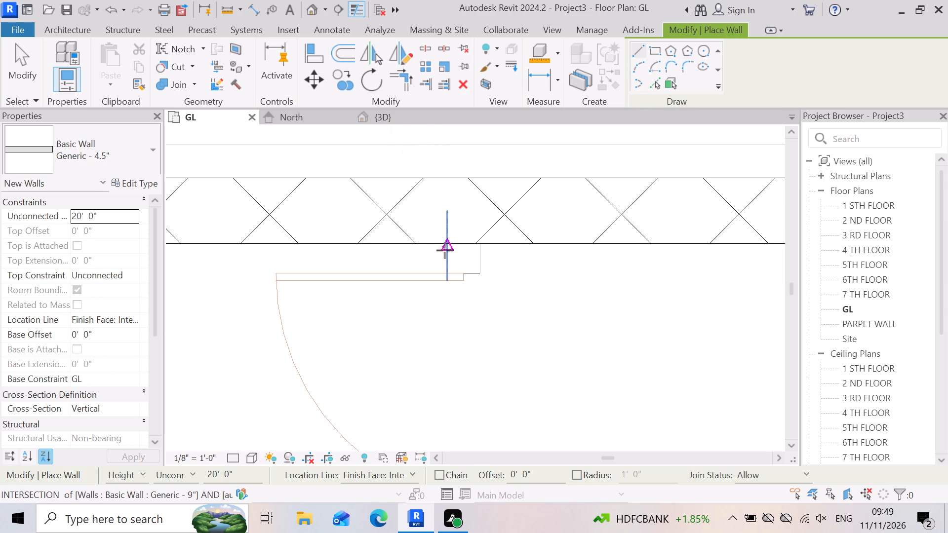
click(445, 250)
scroll(486, 342, down, 11)
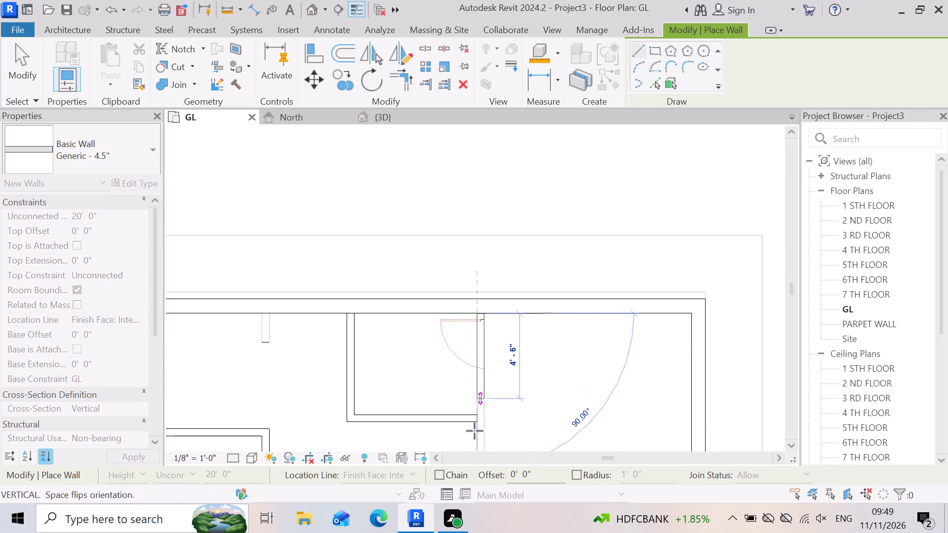
scroll(489, 403, down, 10)
scroll(494, 448, up, 2)
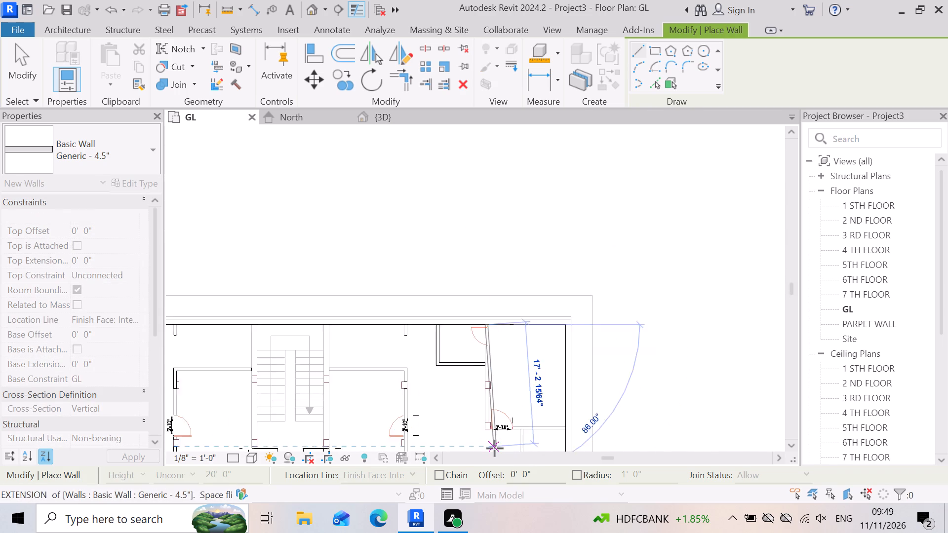
scroll(495, 448, up, 10)
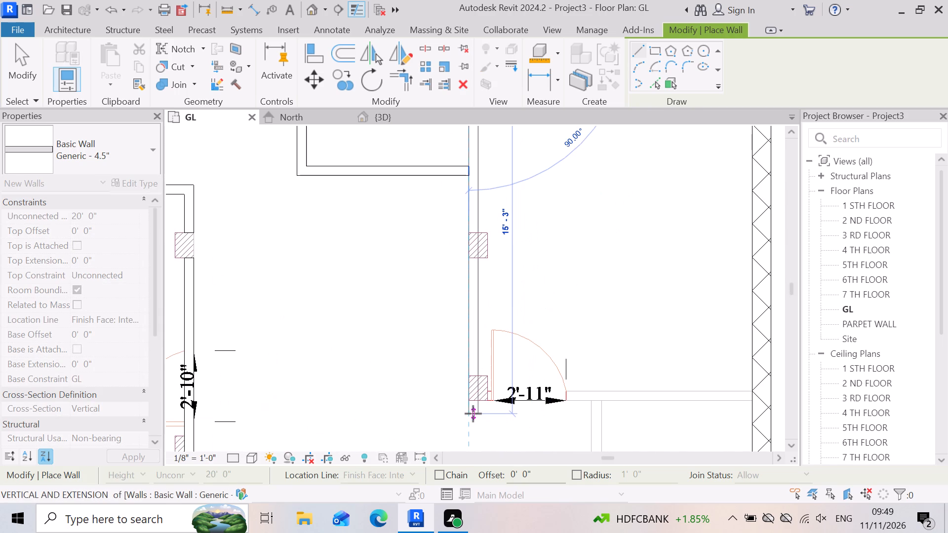
scroll(473, 413, up, 9)
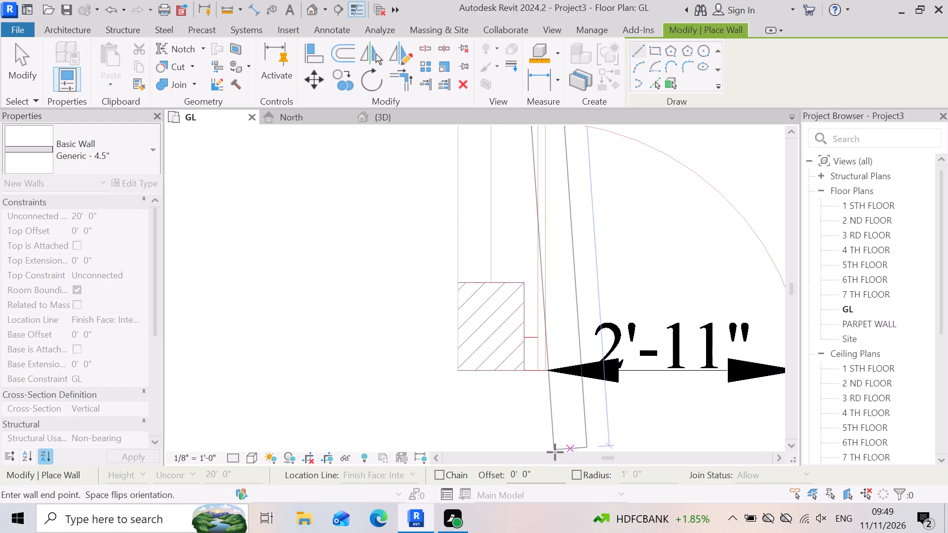
scroll(559, 453, down, 2)
scroll(486, 324, up, 2)
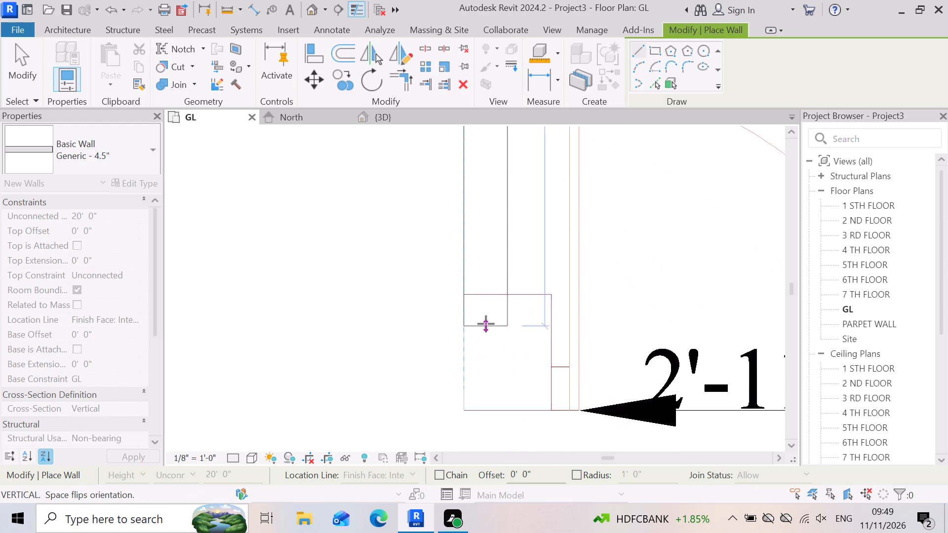
scroll(486, 324, up, 5)
click(475, 273)
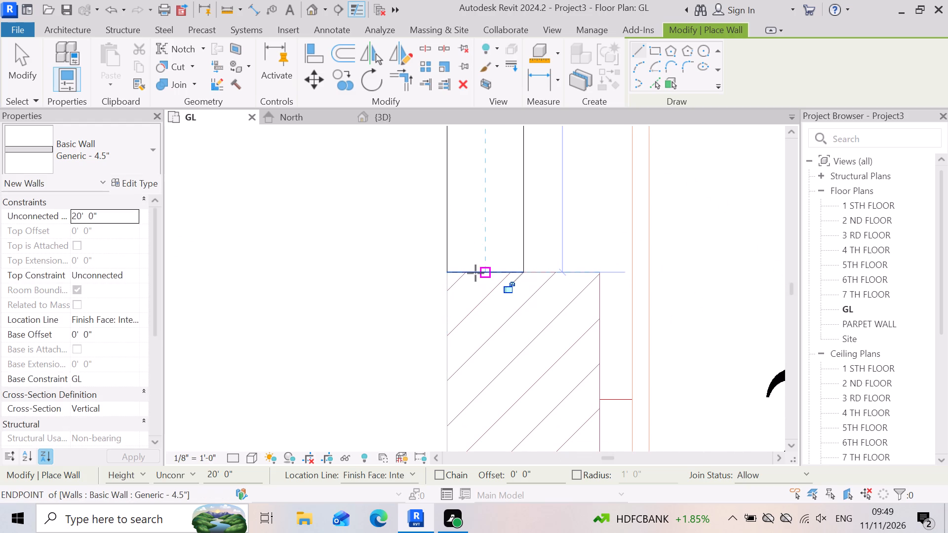
Extend that vertical wall's lower end to the lower edge of the column beside the 2'-11" door.
scroll(551, 328, down, 9)
scroll(411, 360, down, 8)
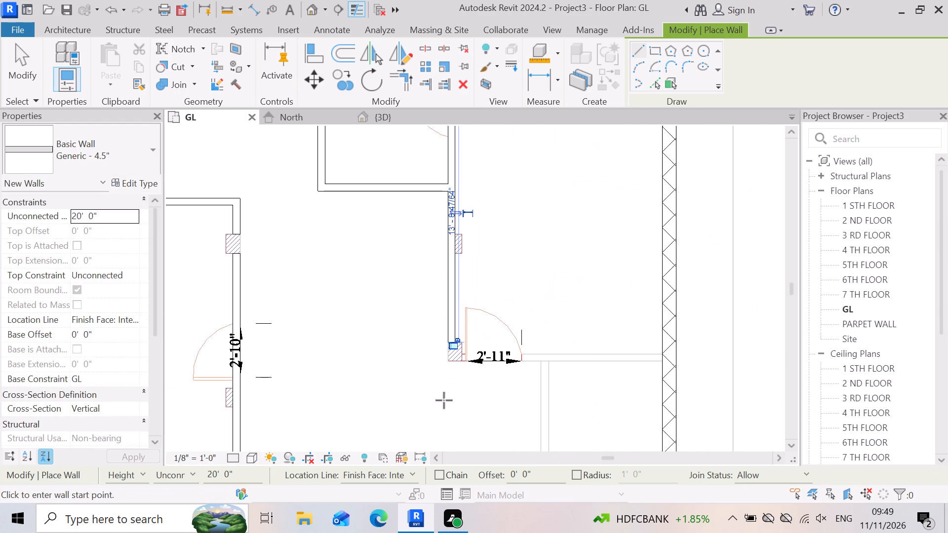
scroll(435, 372, up, 8)
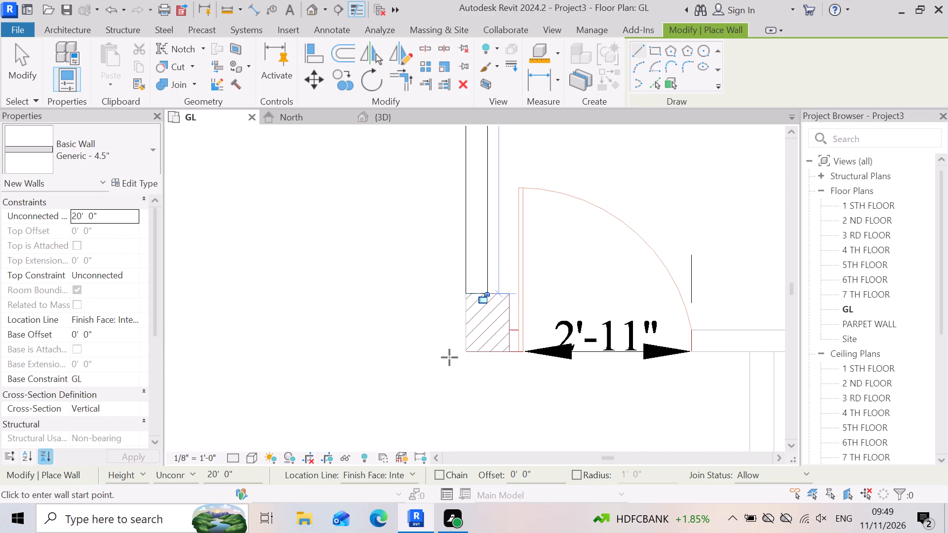
scroll(511, 322, up, 6)
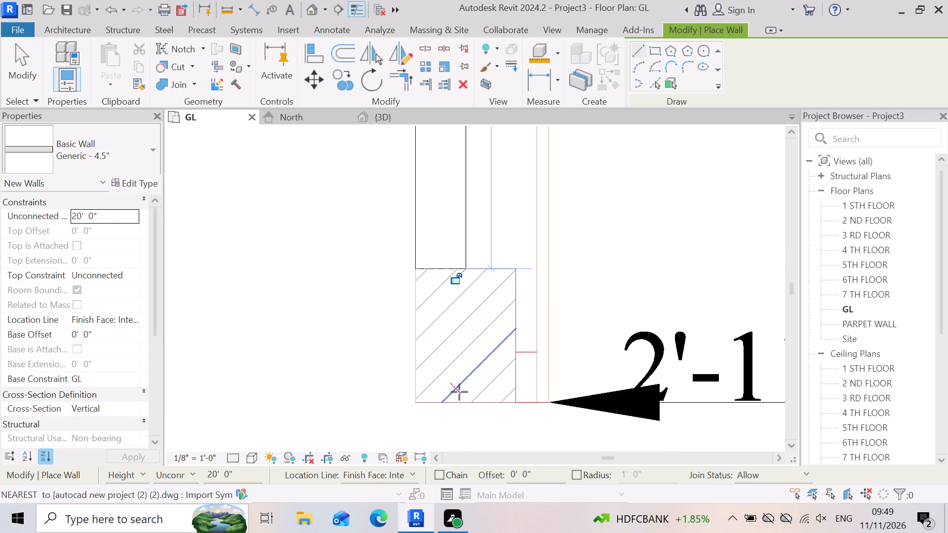
key(Escape)
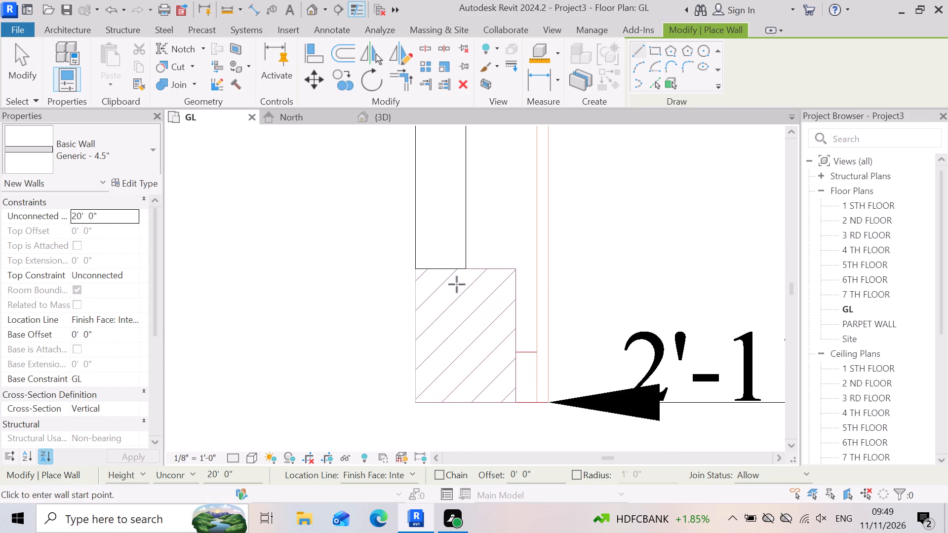
key(Escape)
click(460, 254)
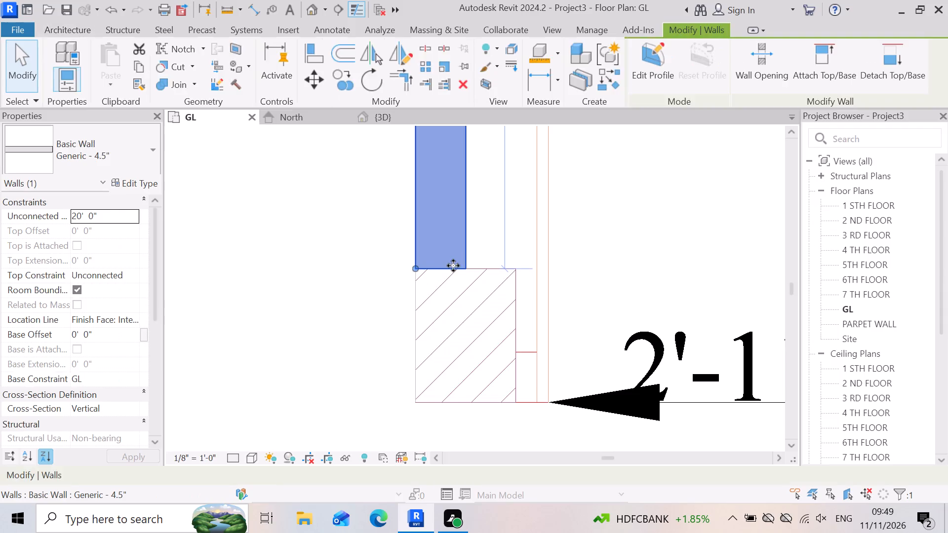
drag(414, 266, 420, 378)
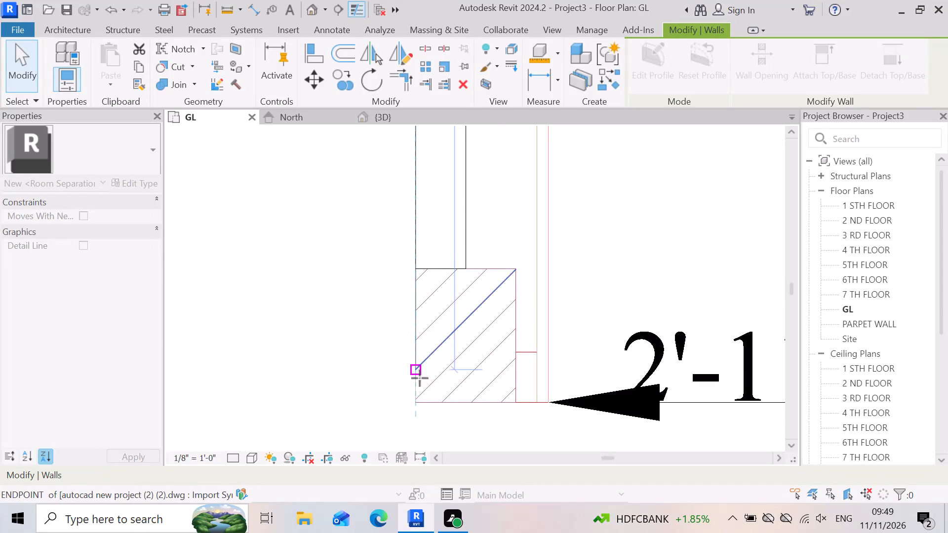
drag(420, 378, 426, 404)
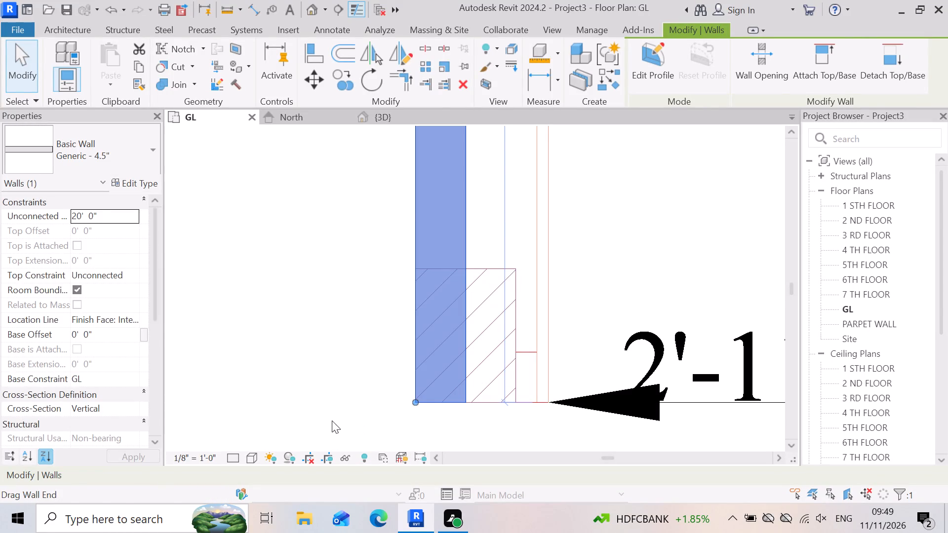
key(Escape)
scroll(544, 393, down, 15)
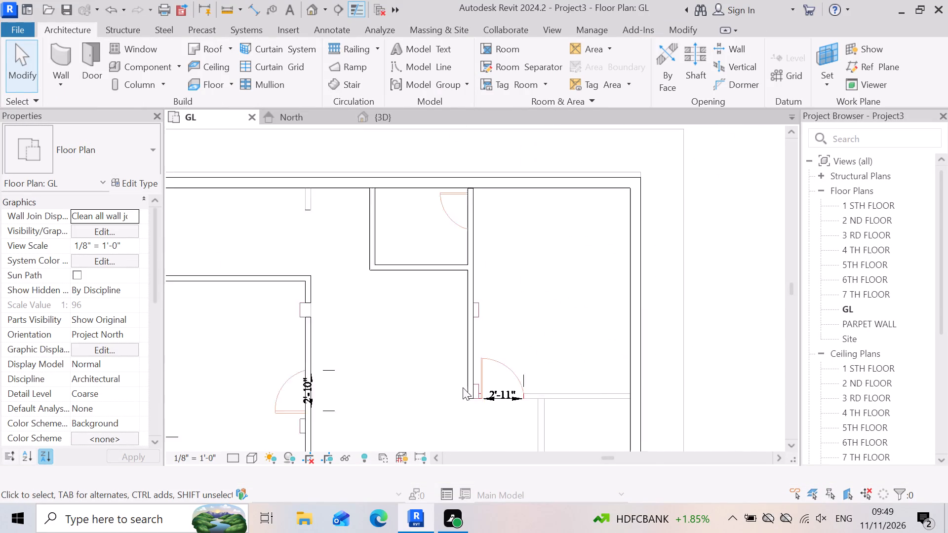
Draw a horizontal Generic - 4.5" wall from the east exterior wall's inner face to the vertical wall's lower end below the 2'-11" door.
scroll(463, 387, down, 6)
scroll(571, 402, up, 6)
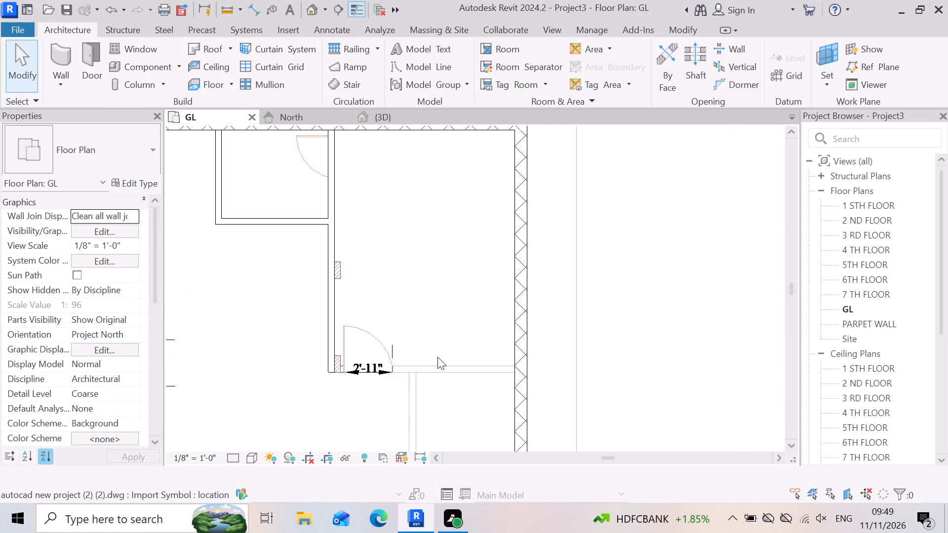
click(57, 49)
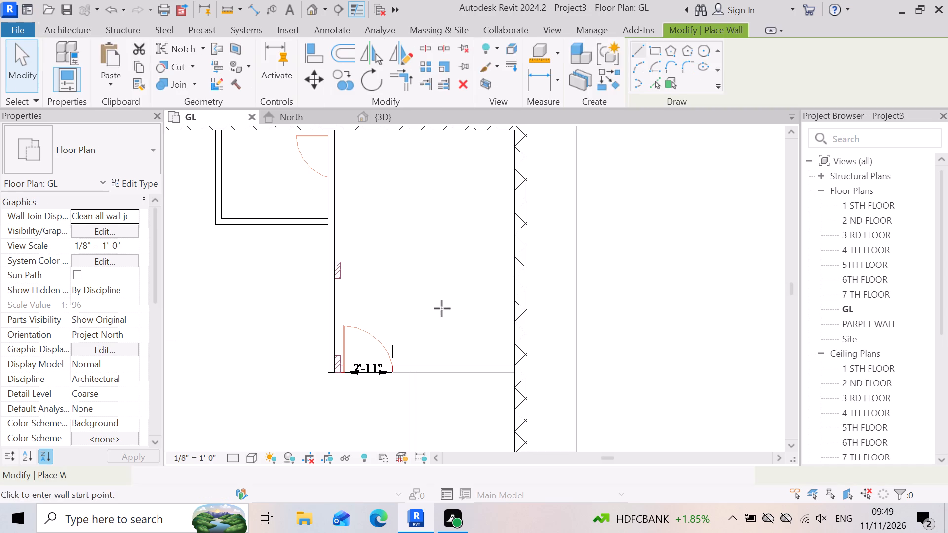
scroll(470, 402, up, 4)
scroll(510, 383, up, 4)
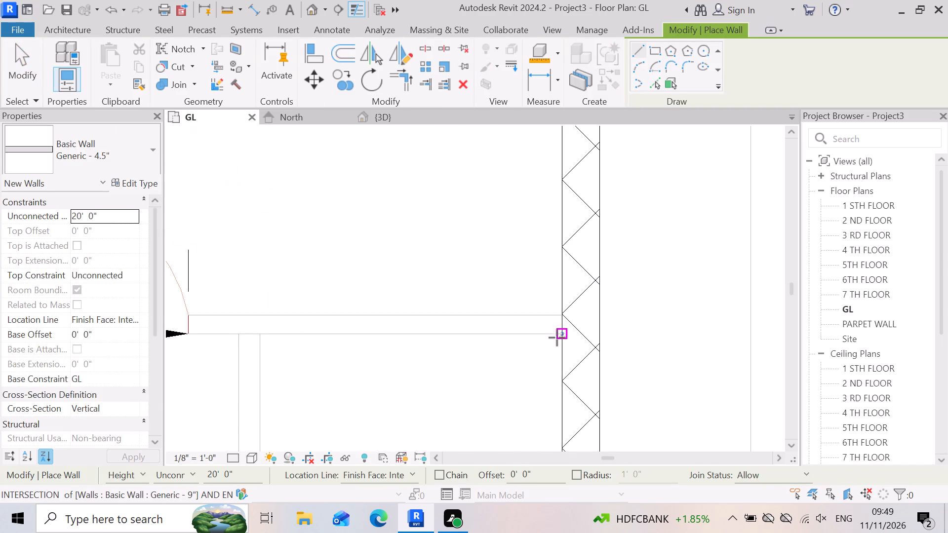
click(558, 332)
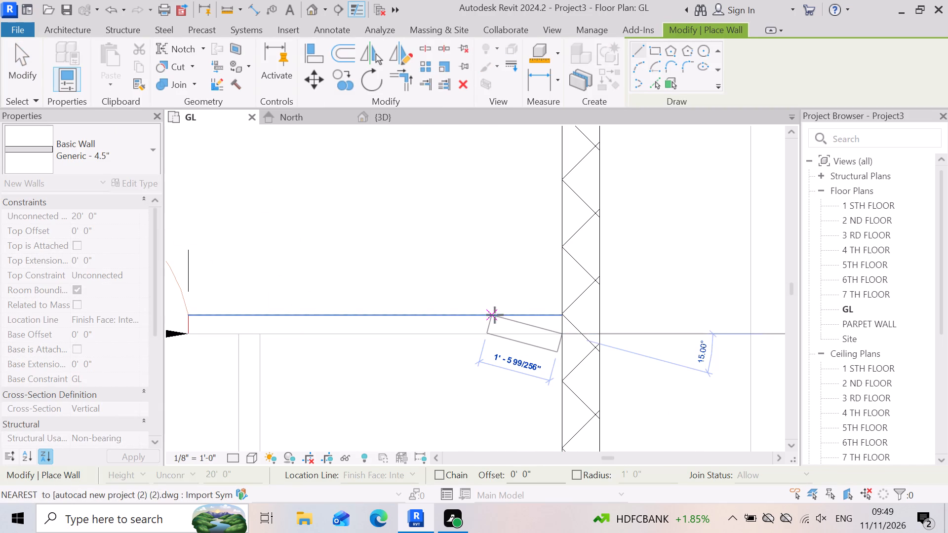
key(space)
scroll(450, 338, down, 4)
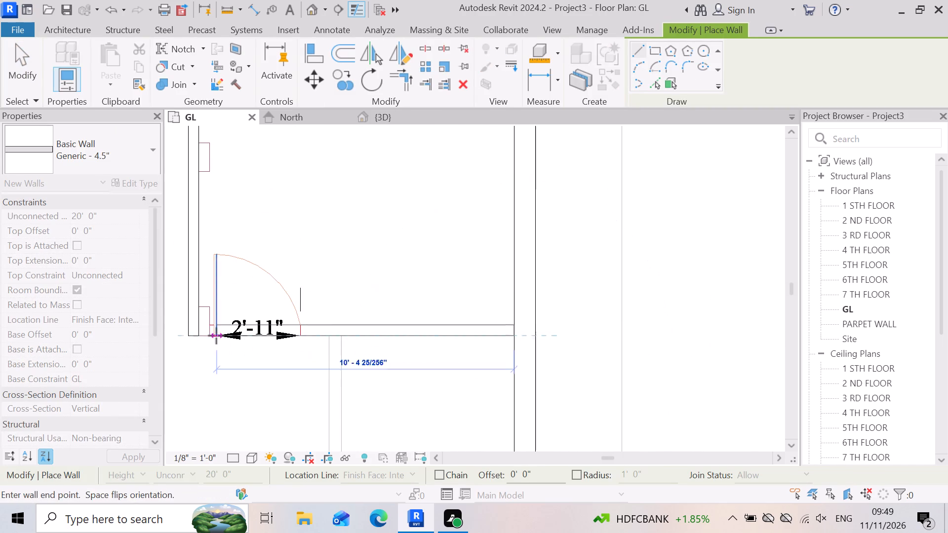
scroll(212, 338, up, 5)
scroll(241, 347, down, 3)
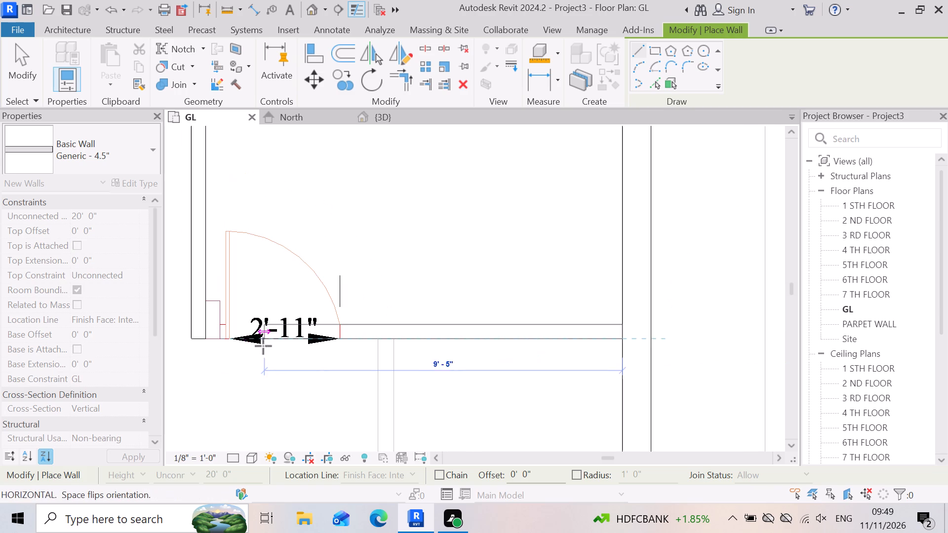
click(204, 338)
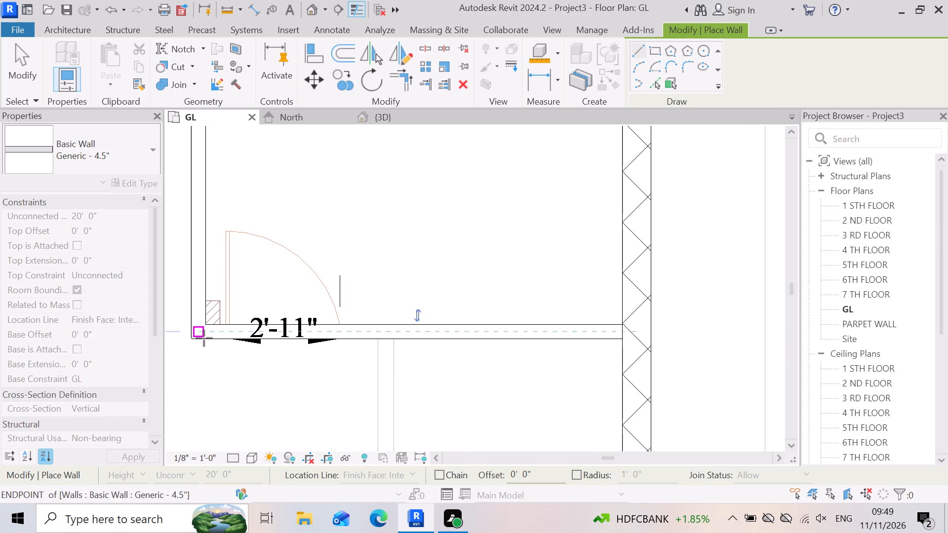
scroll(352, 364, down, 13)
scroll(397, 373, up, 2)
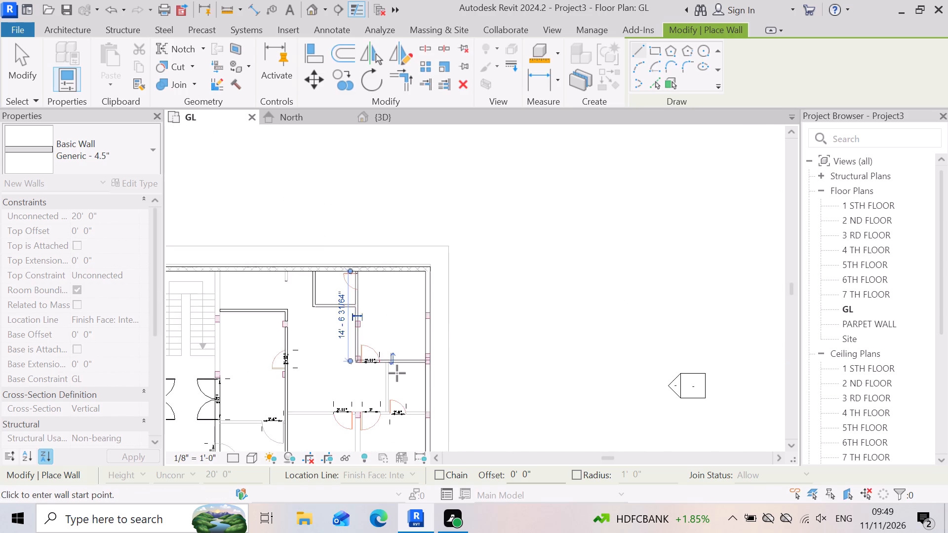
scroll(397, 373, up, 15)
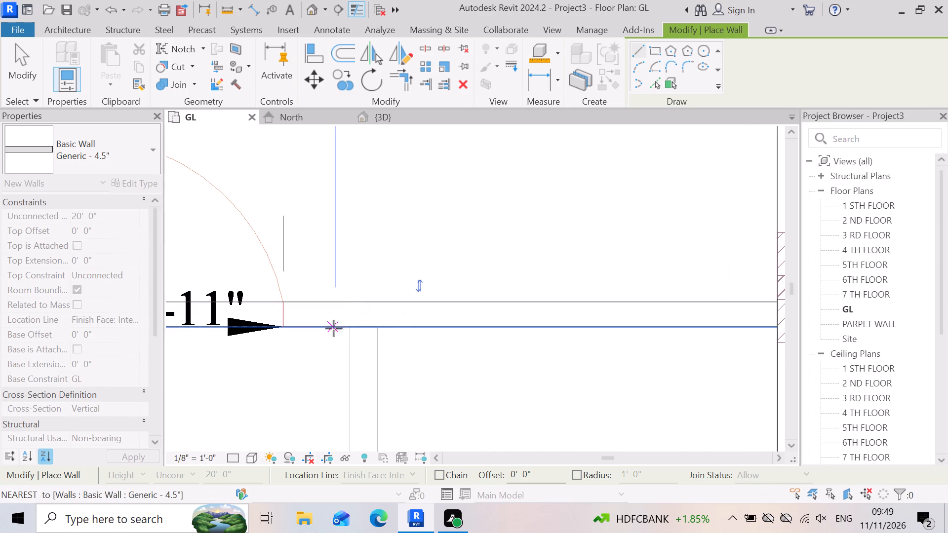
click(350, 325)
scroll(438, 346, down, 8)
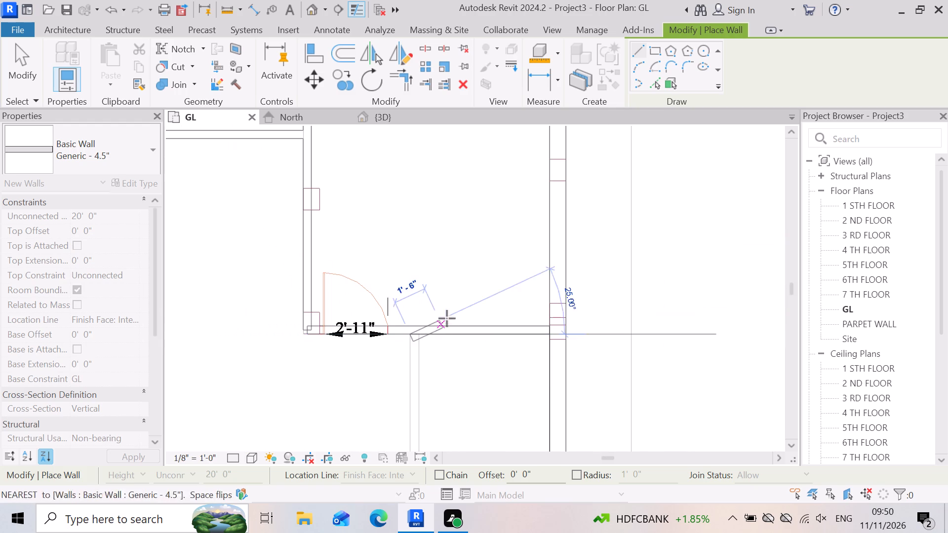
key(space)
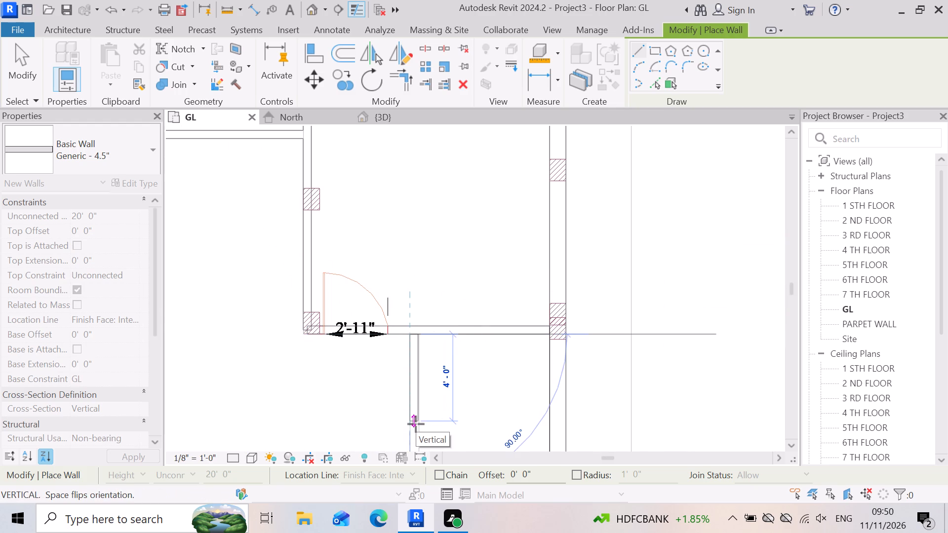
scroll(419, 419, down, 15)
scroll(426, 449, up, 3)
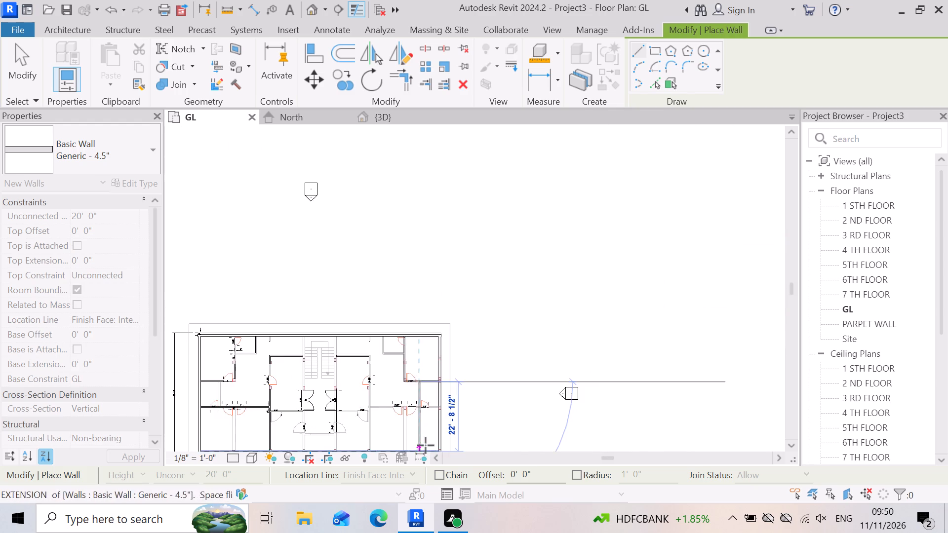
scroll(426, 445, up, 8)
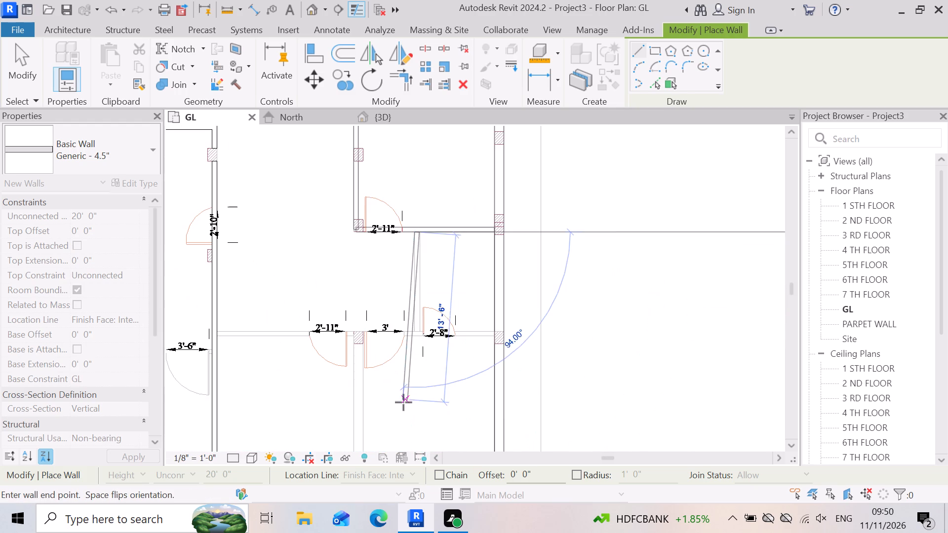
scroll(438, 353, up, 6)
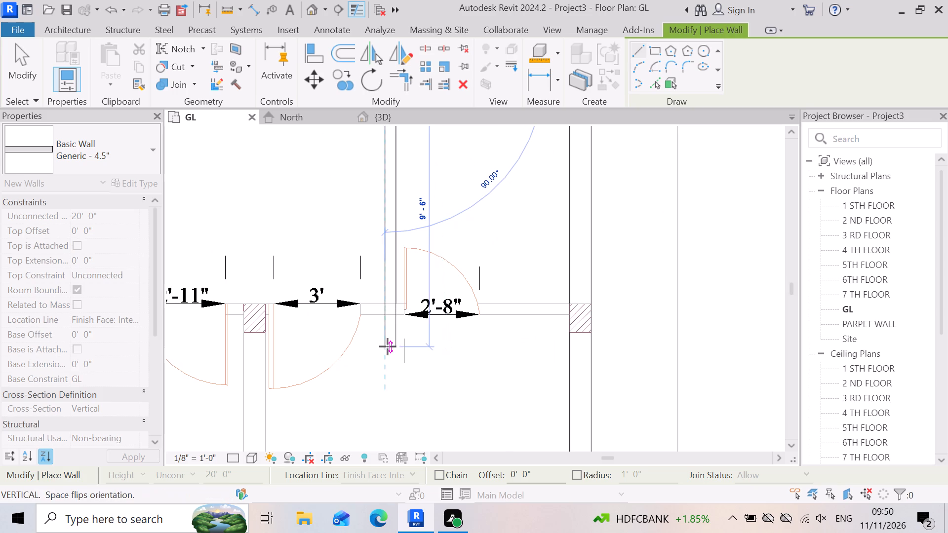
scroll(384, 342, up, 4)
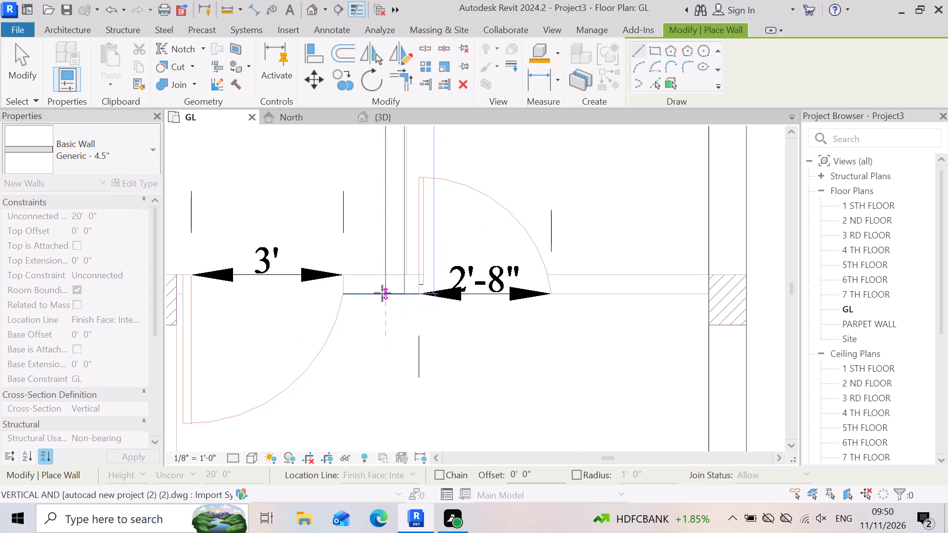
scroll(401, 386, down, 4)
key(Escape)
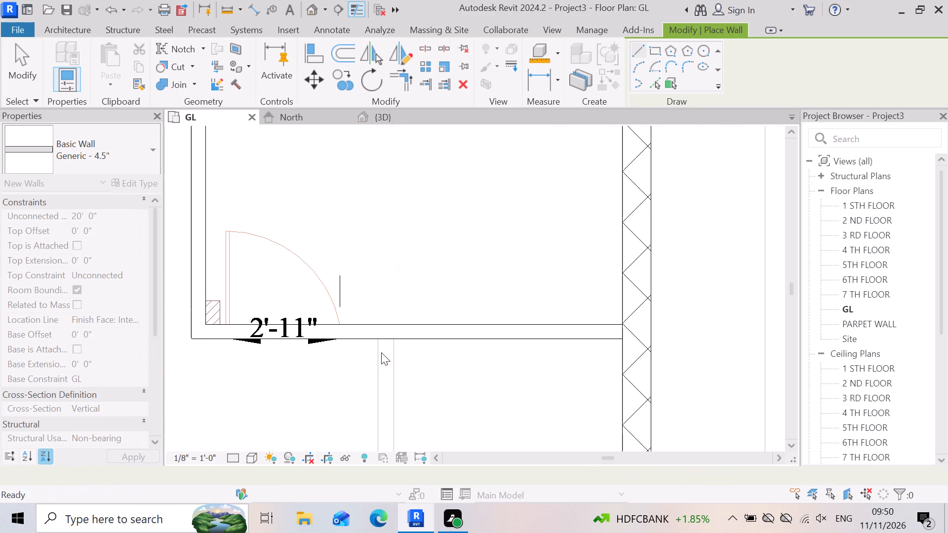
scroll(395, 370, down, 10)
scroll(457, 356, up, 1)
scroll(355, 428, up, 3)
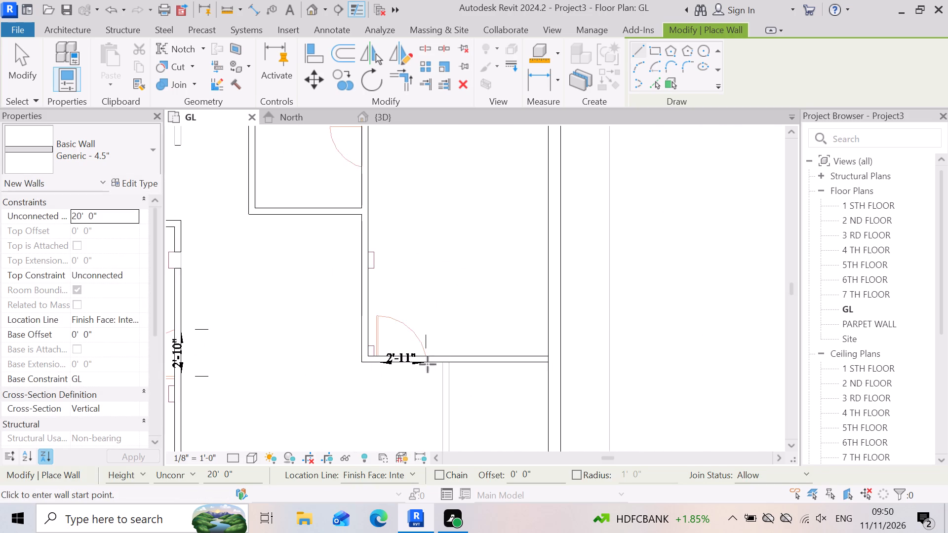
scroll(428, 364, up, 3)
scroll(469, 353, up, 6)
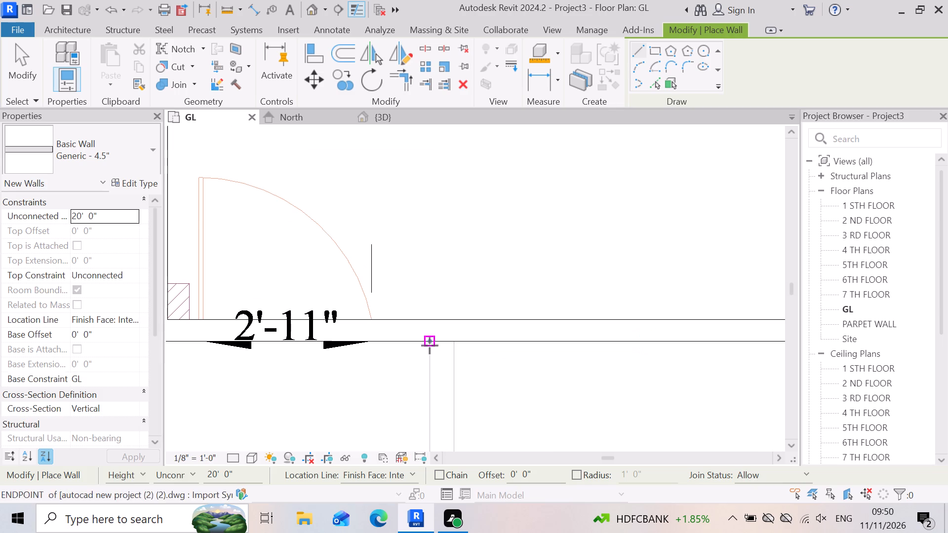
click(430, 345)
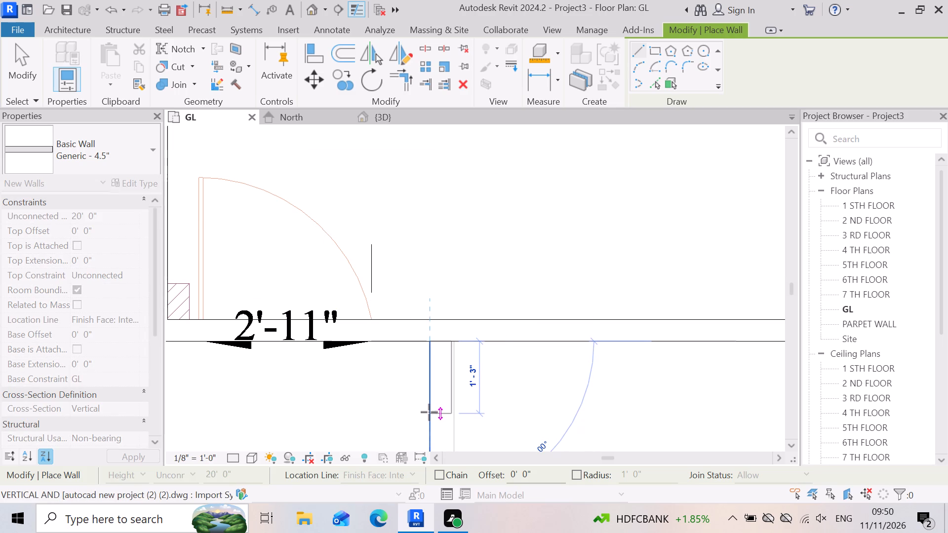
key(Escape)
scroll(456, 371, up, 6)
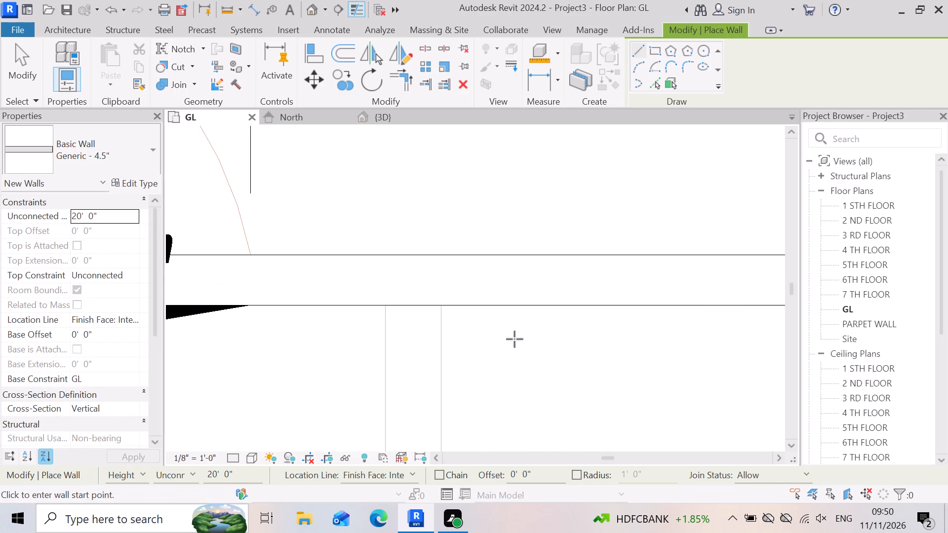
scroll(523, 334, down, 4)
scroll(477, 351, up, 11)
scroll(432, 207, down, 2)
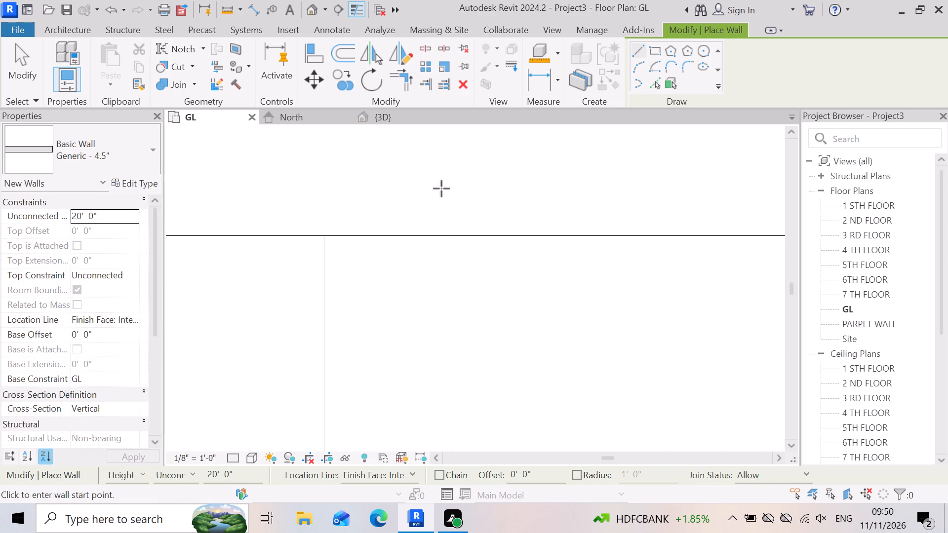
Draw a horizontal Generic - 4.5" wall from the vertical wall near the 2'-10" door, along the 2'-11", 3' and 2'-8" doors, to the east exterior wall.
scroll(441, 189, down, 18)
scroll(499, 265, down, 4)
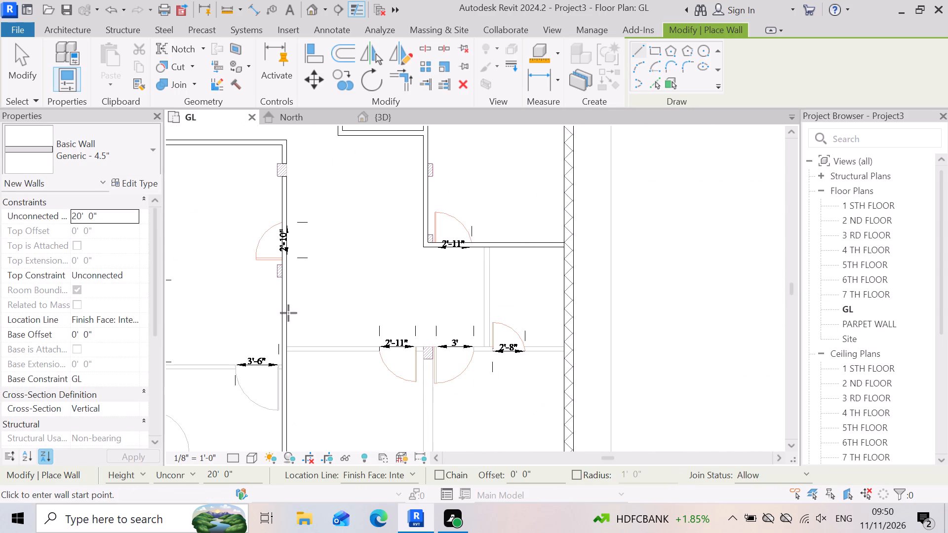
scroll(342, 301, up, 4)
scroll(274, 395, up, 7)
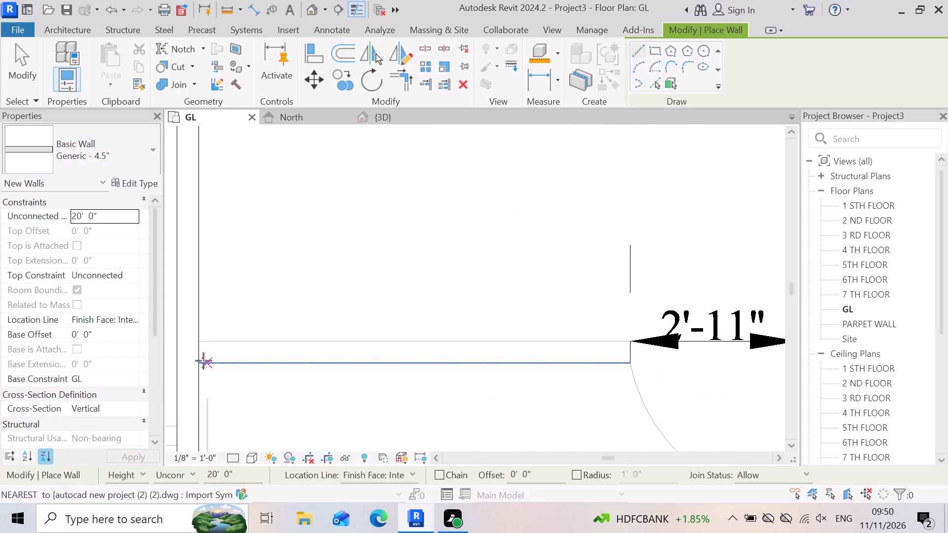
click(199, 363)
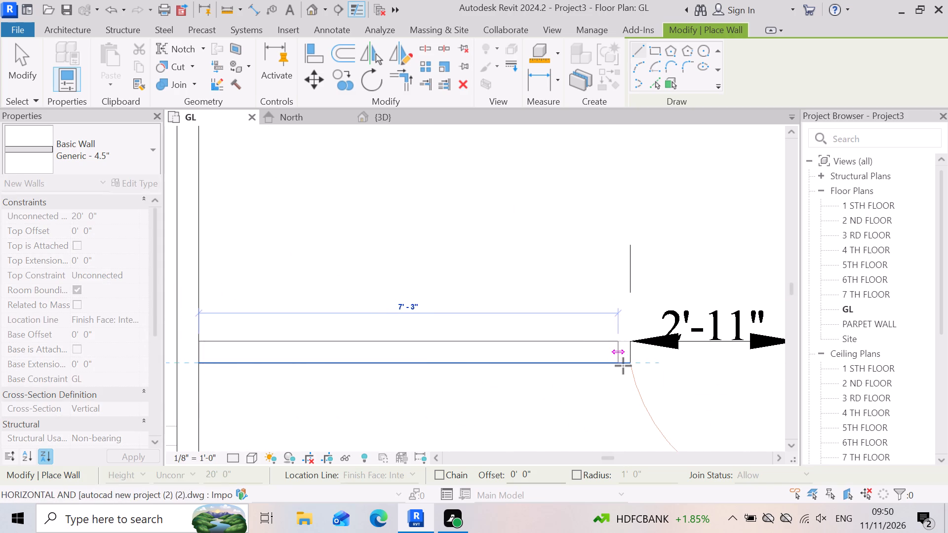
scroll(547, 384, down, 4)
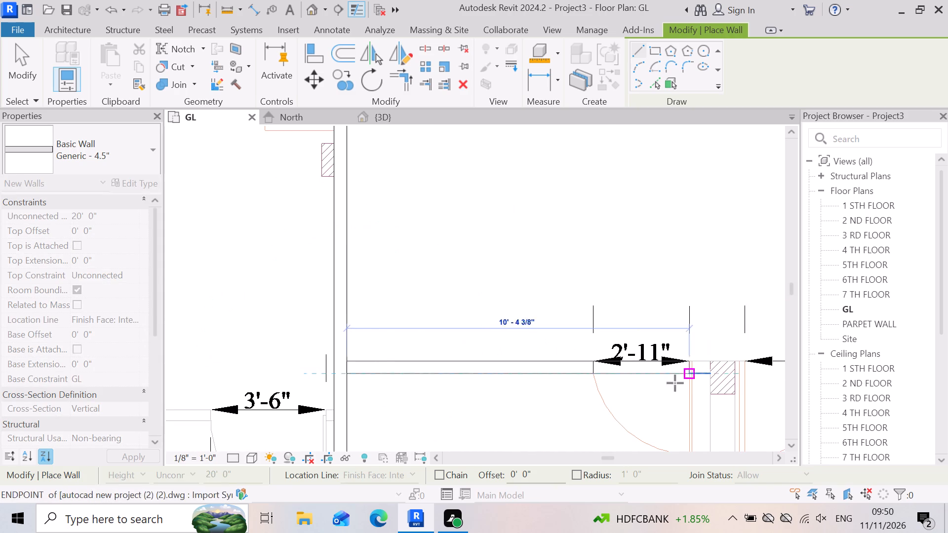
scroll(667, 384, down, 12)
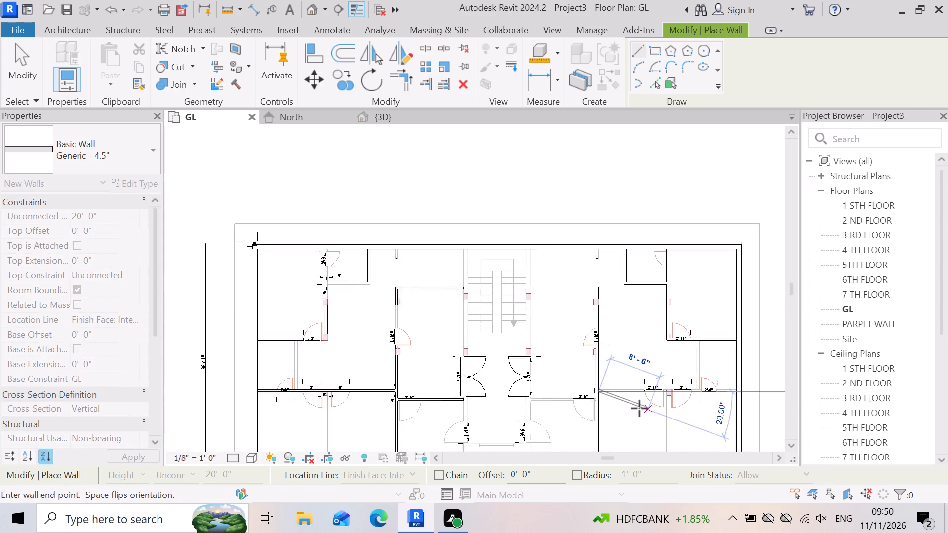
scroll(639, 408, down, 4)
scroll(716, 399, up, 12)
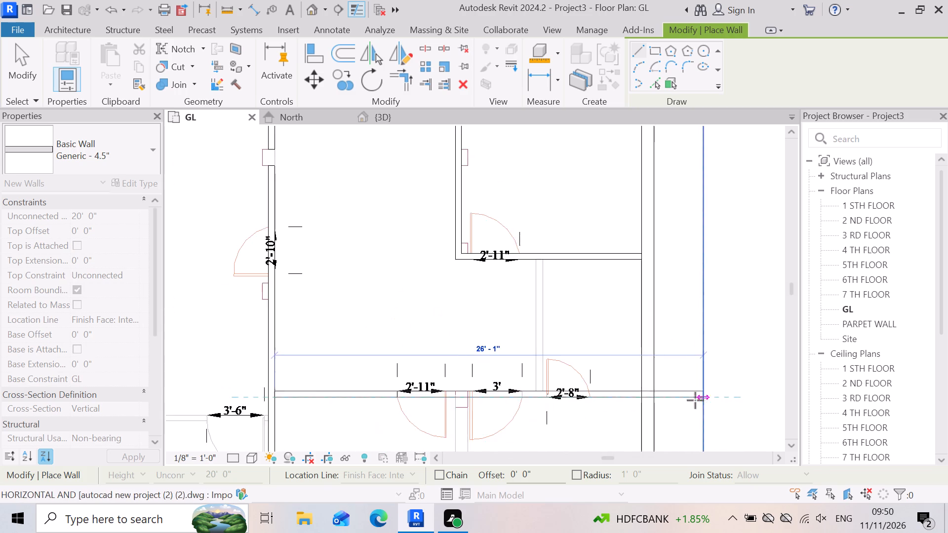
scroll(695, 400, up, 3)
scroll(617, 410, up, 6)
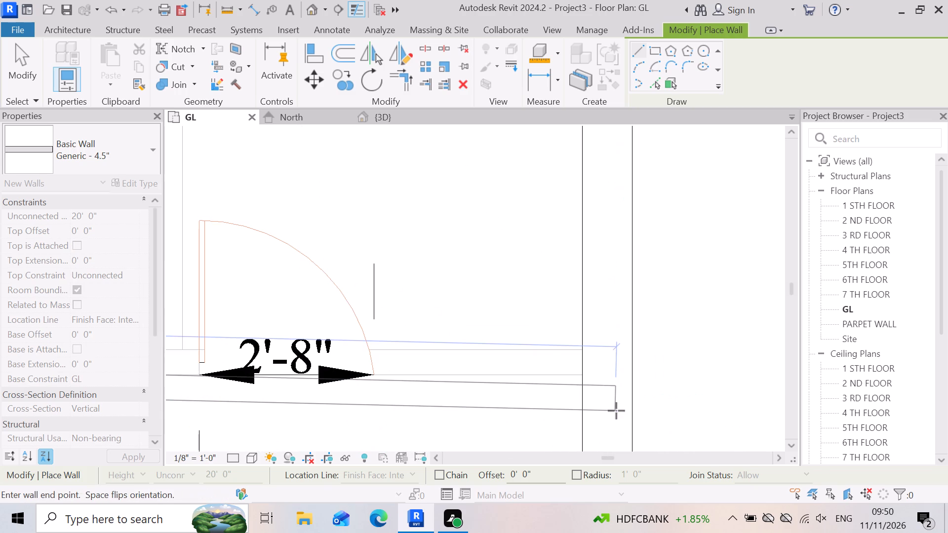
click(583, 371)
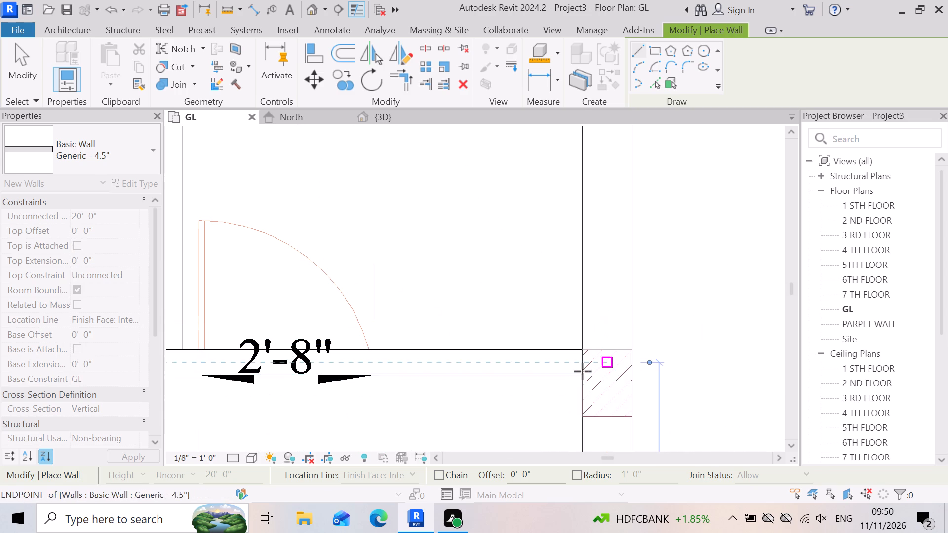
scroll(541, 390, down, 5)
key(Escape)
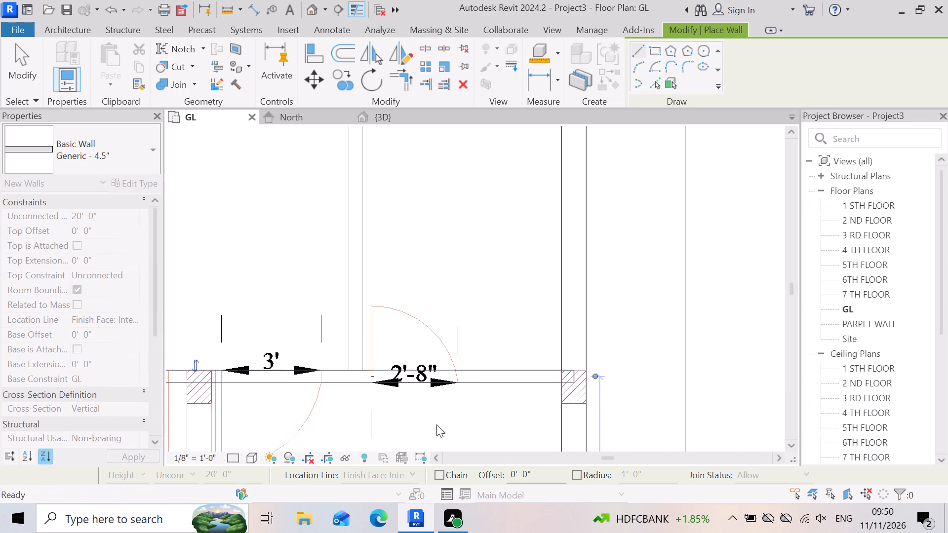
Inspect the new horizontal wall's junction with the east exterior wall's inner face beside the 2'-8" door.
scroll(605, 383, down, 9)
scroll(596, 395, up, 12)
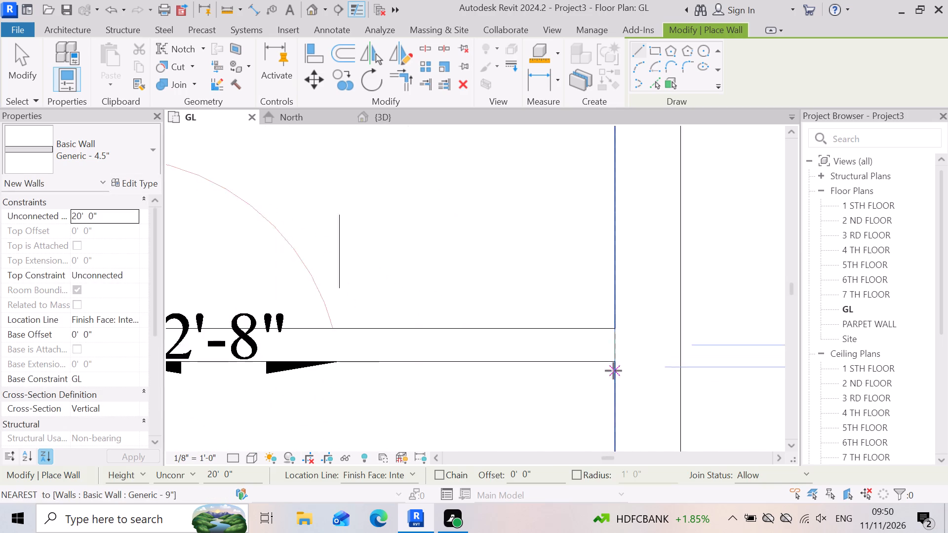
scroll(613, 371, up, 9)
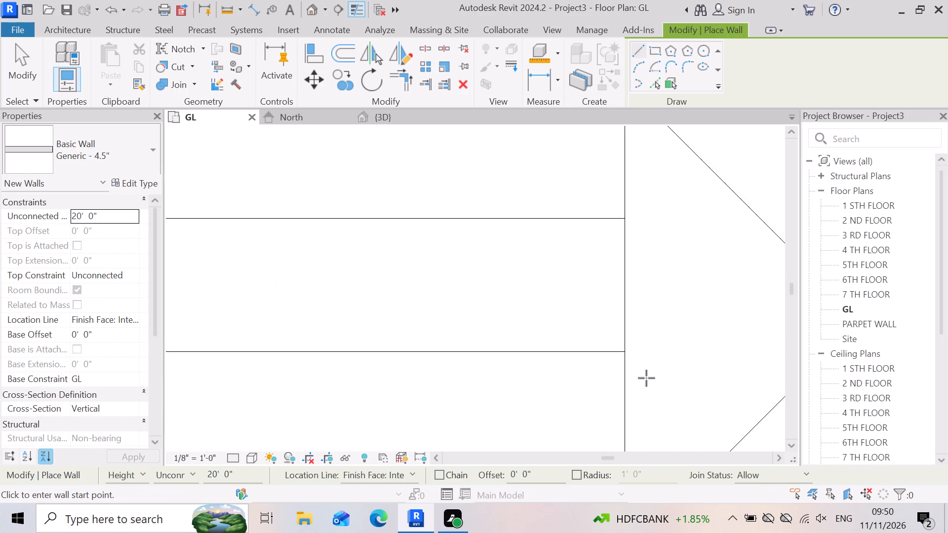
scroll(646, 378, down, 17)
scroll(583, 397, down, 7)
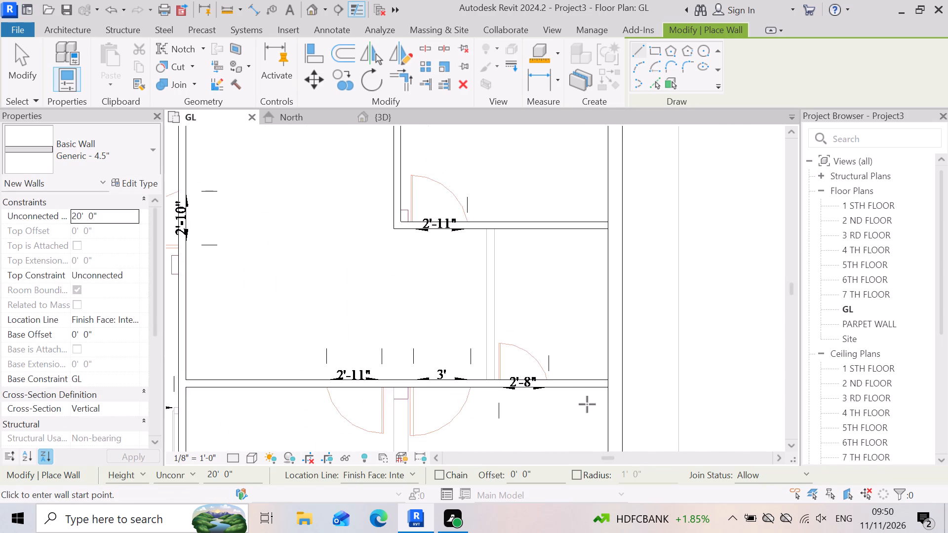
scroll(587, 404, down, 2)
scroll(509, 396, down, 8)
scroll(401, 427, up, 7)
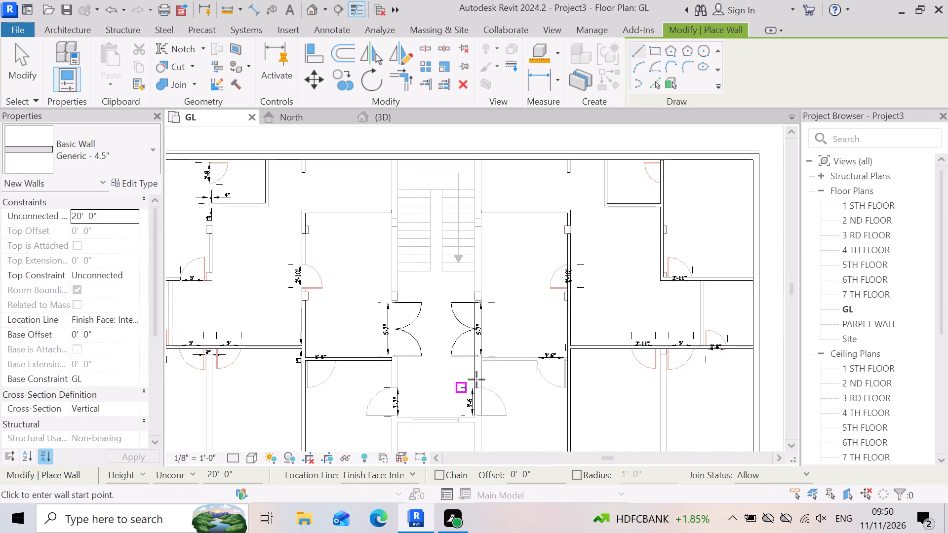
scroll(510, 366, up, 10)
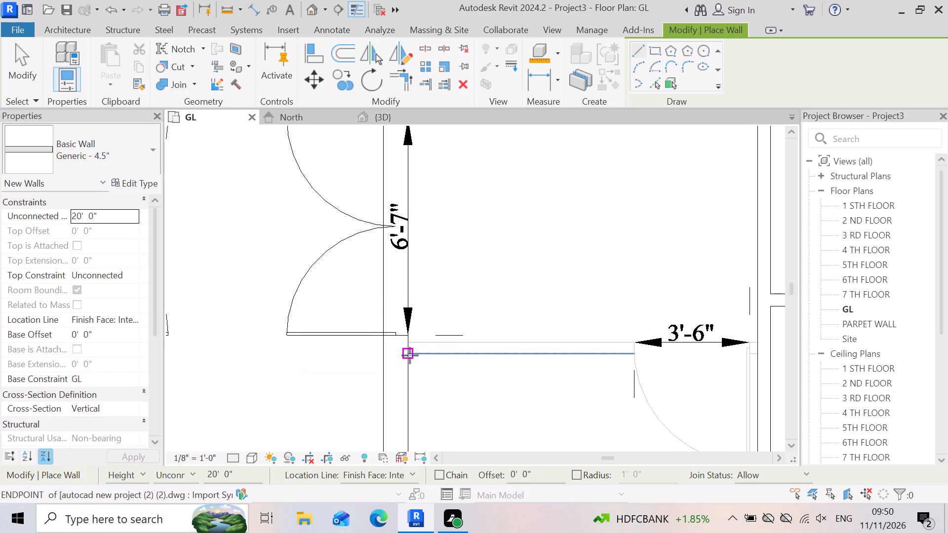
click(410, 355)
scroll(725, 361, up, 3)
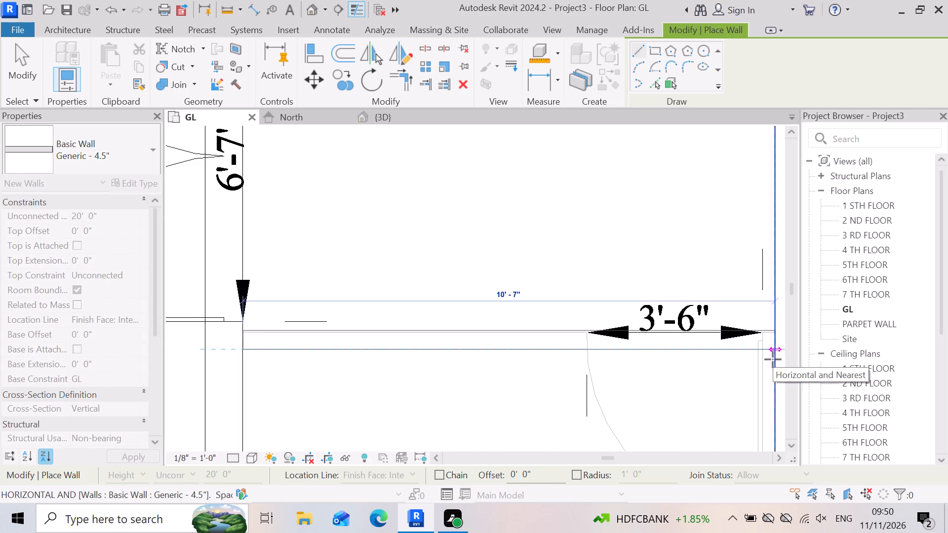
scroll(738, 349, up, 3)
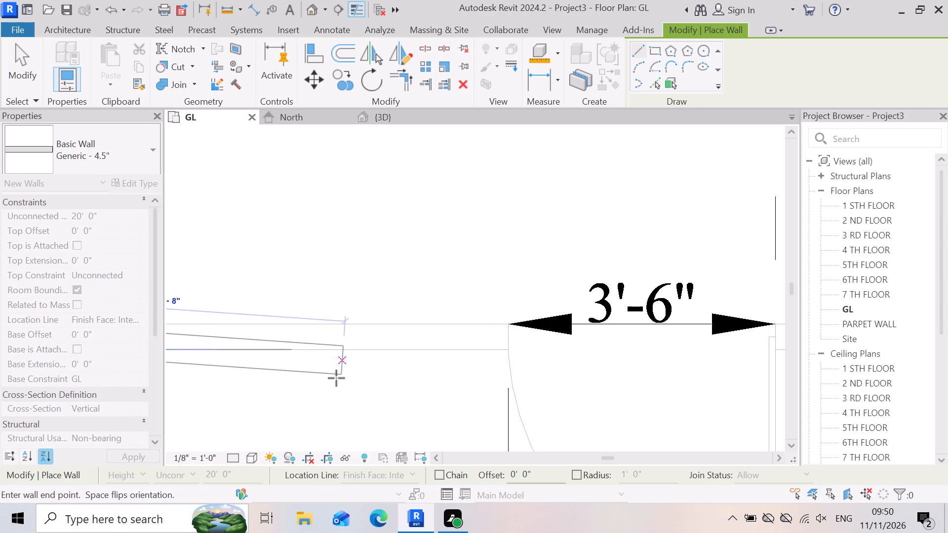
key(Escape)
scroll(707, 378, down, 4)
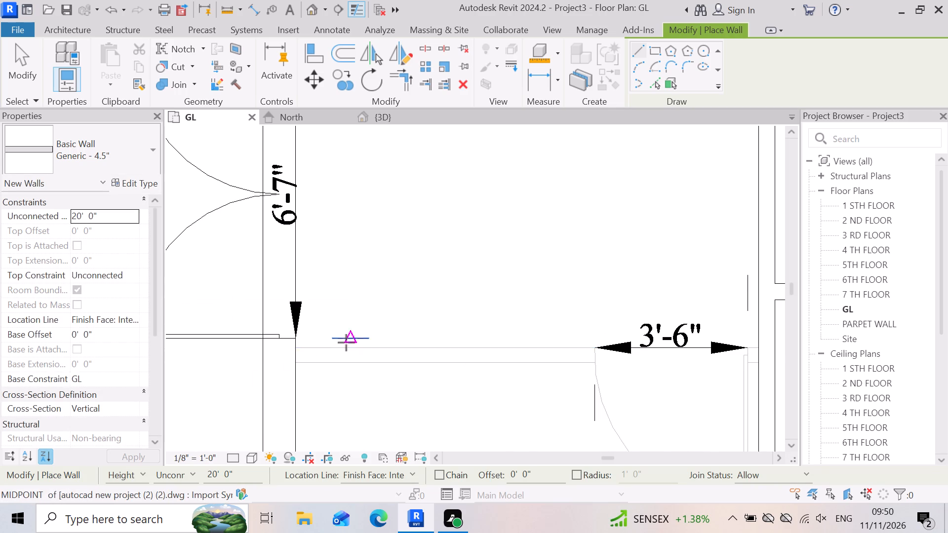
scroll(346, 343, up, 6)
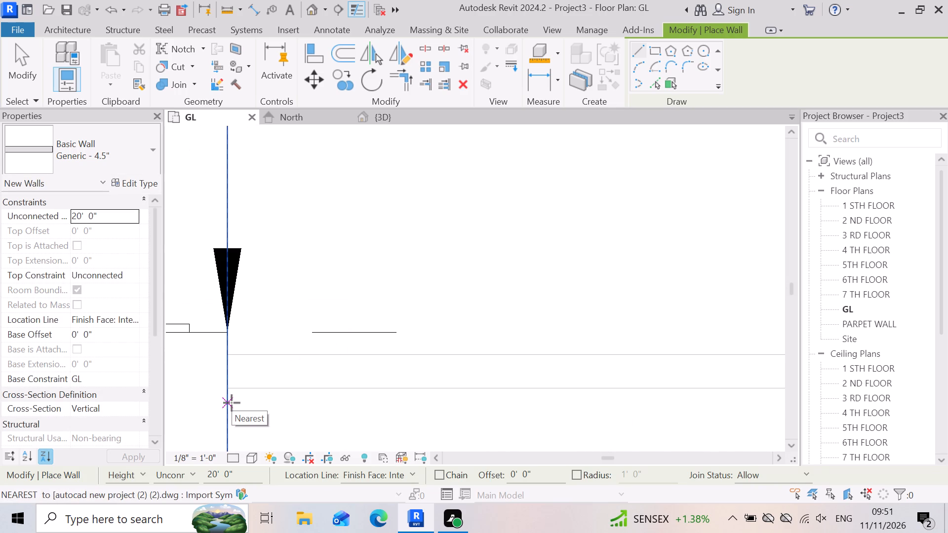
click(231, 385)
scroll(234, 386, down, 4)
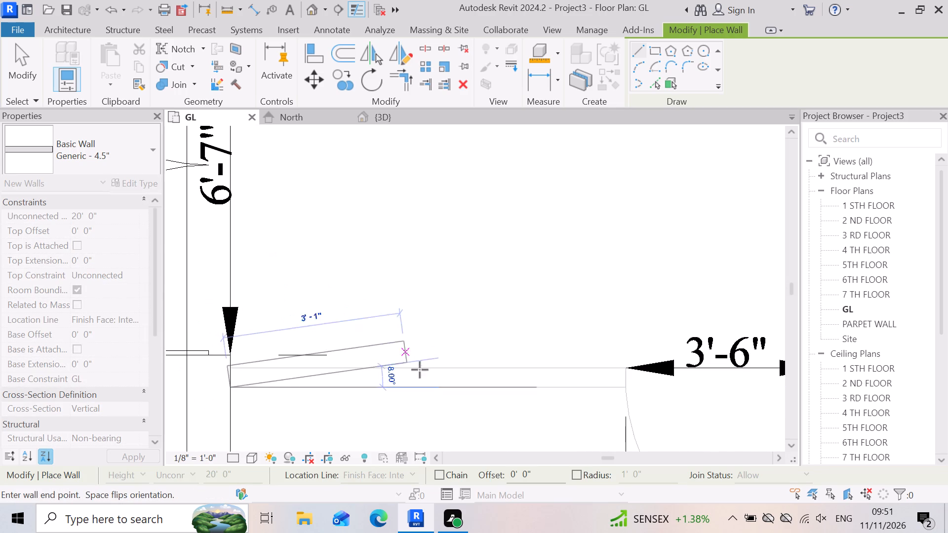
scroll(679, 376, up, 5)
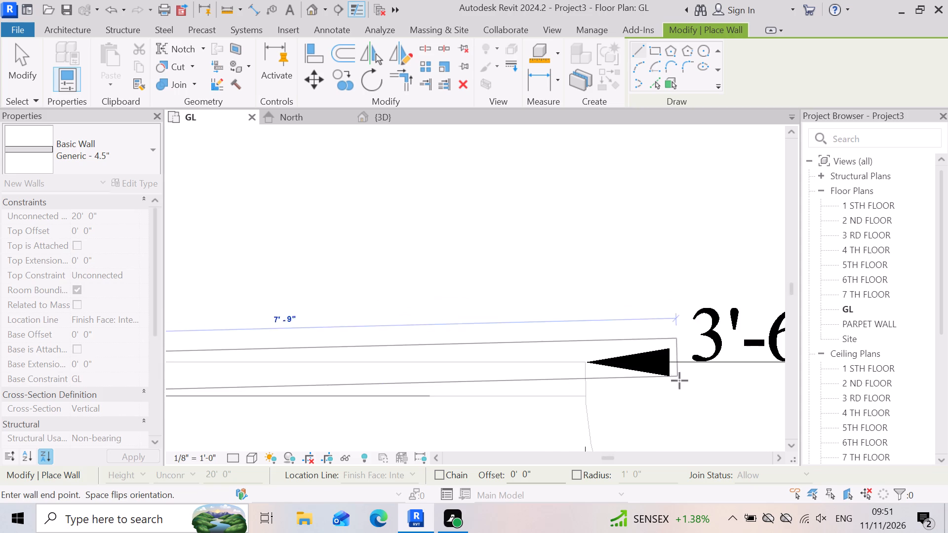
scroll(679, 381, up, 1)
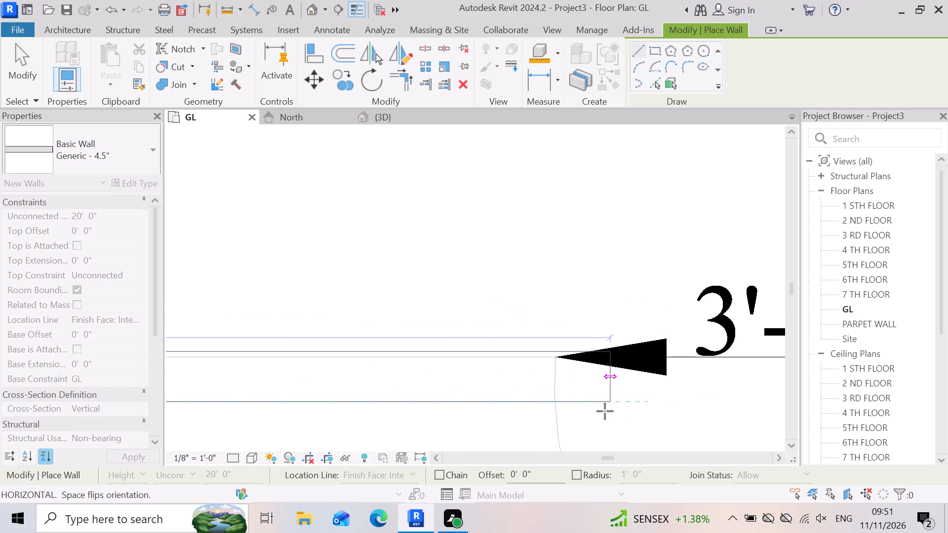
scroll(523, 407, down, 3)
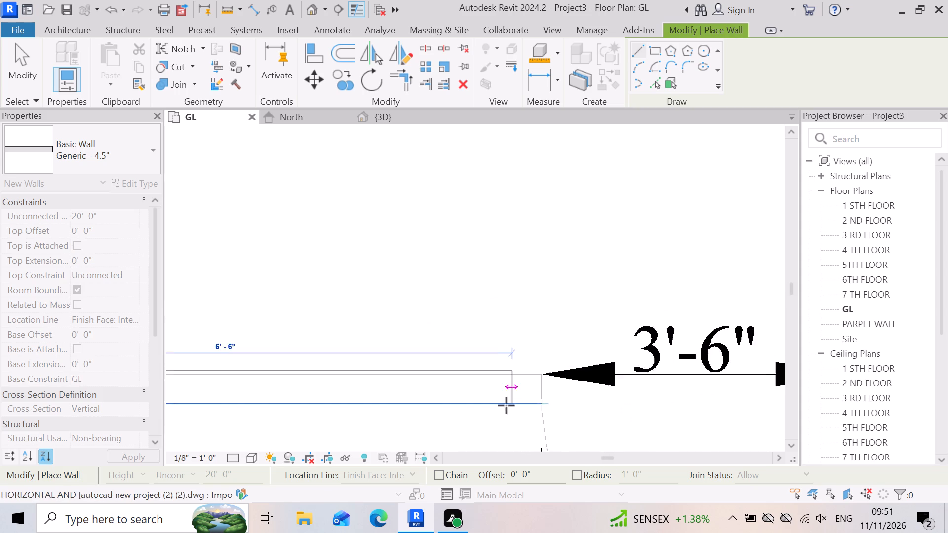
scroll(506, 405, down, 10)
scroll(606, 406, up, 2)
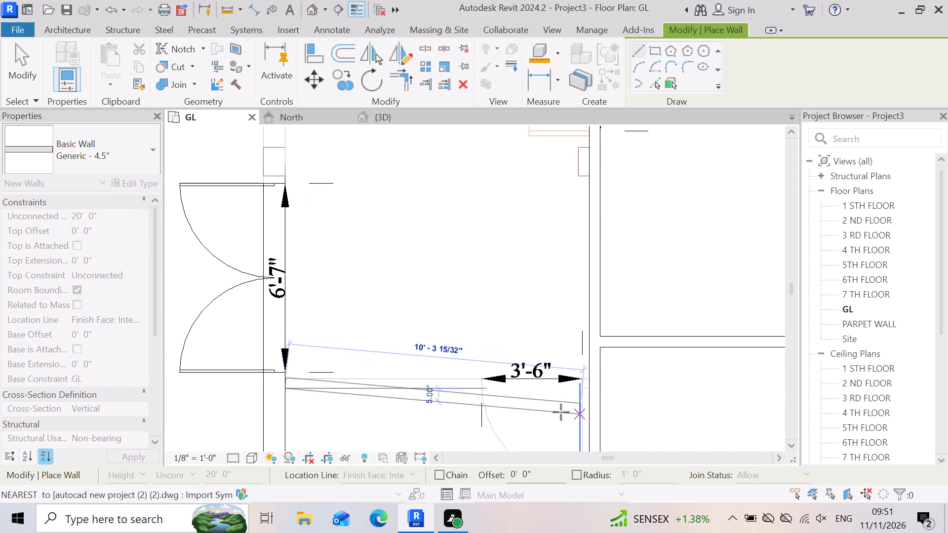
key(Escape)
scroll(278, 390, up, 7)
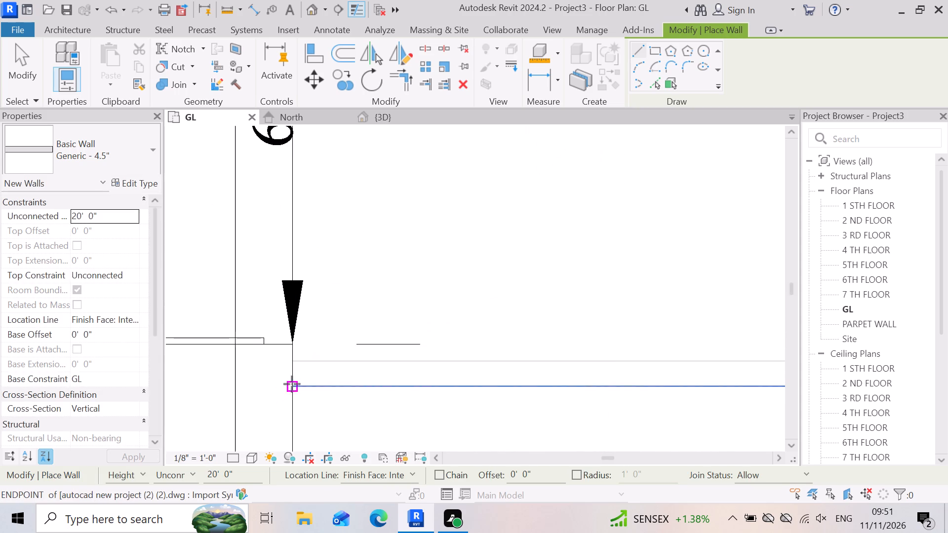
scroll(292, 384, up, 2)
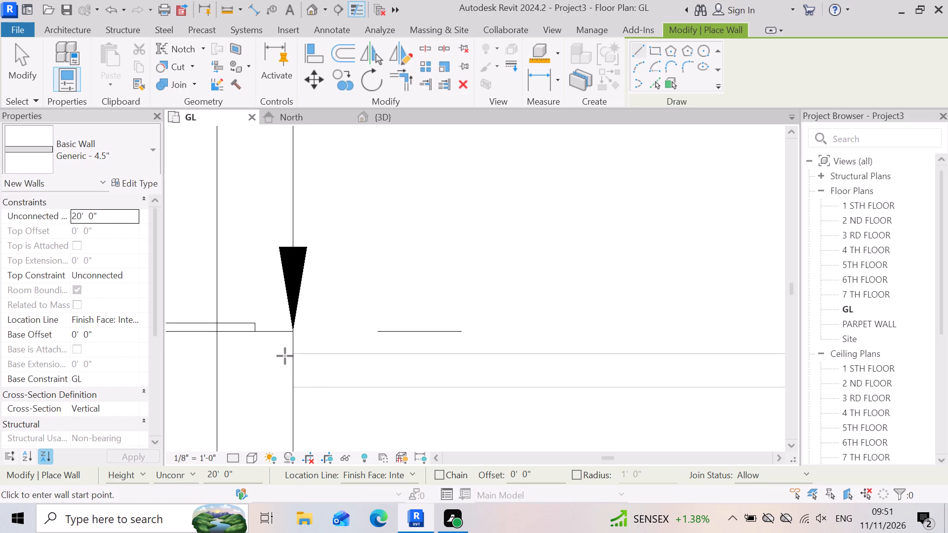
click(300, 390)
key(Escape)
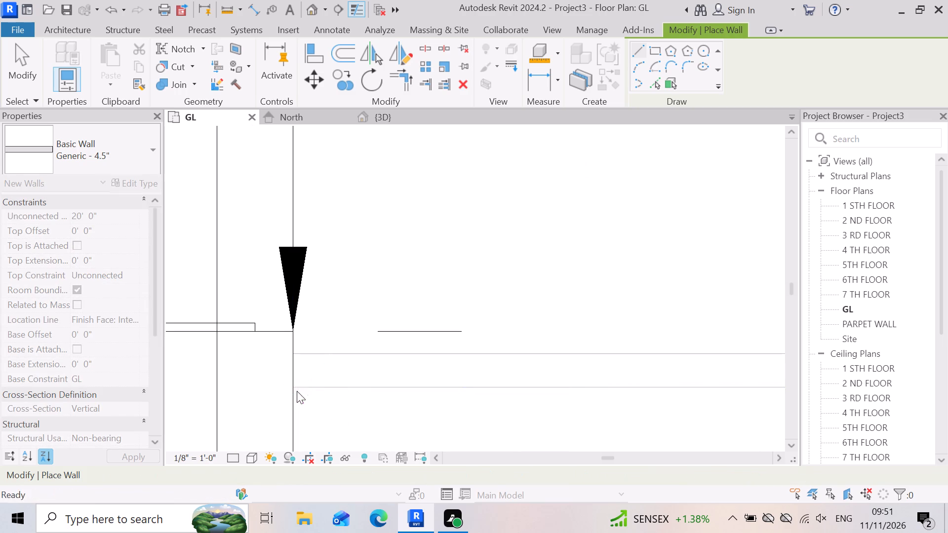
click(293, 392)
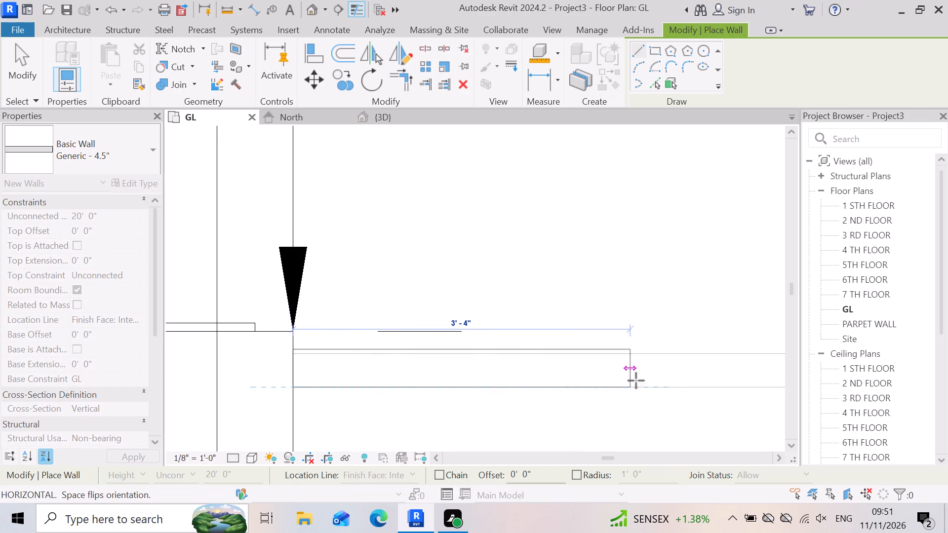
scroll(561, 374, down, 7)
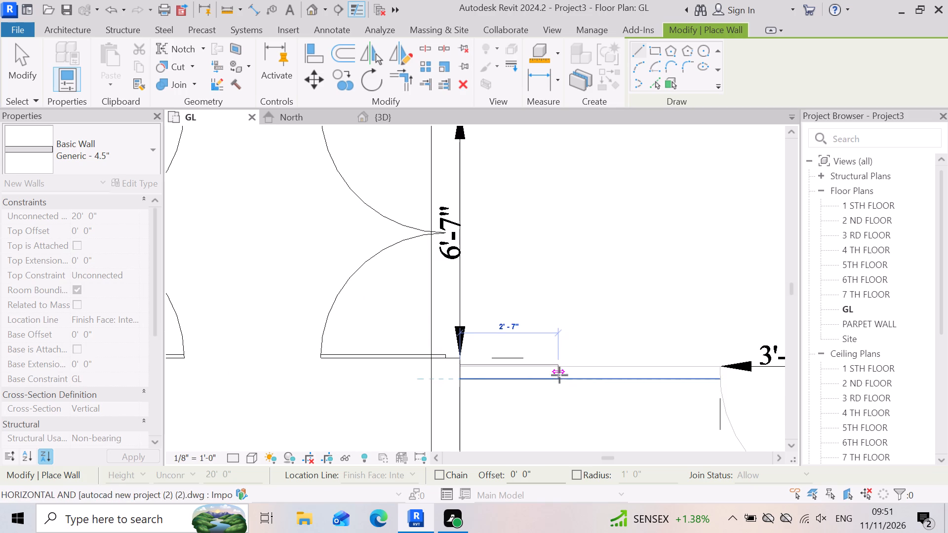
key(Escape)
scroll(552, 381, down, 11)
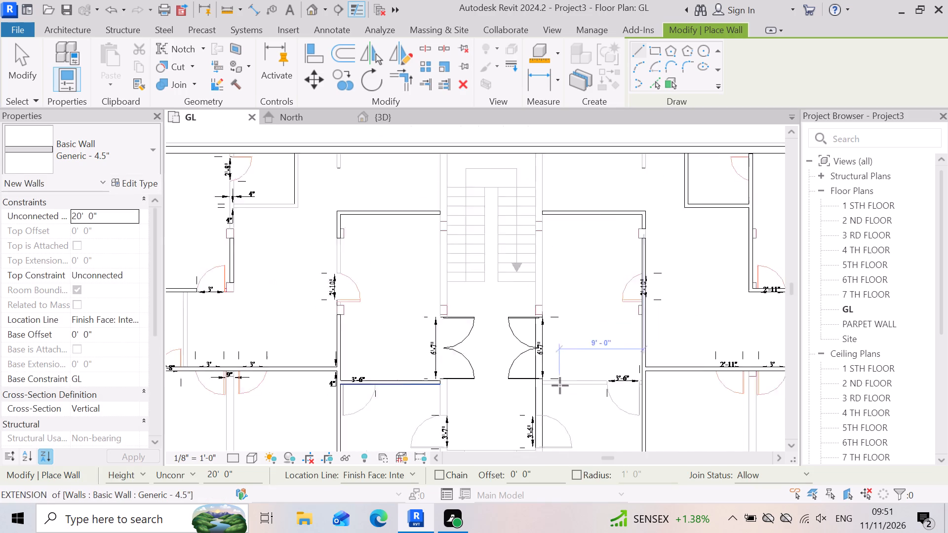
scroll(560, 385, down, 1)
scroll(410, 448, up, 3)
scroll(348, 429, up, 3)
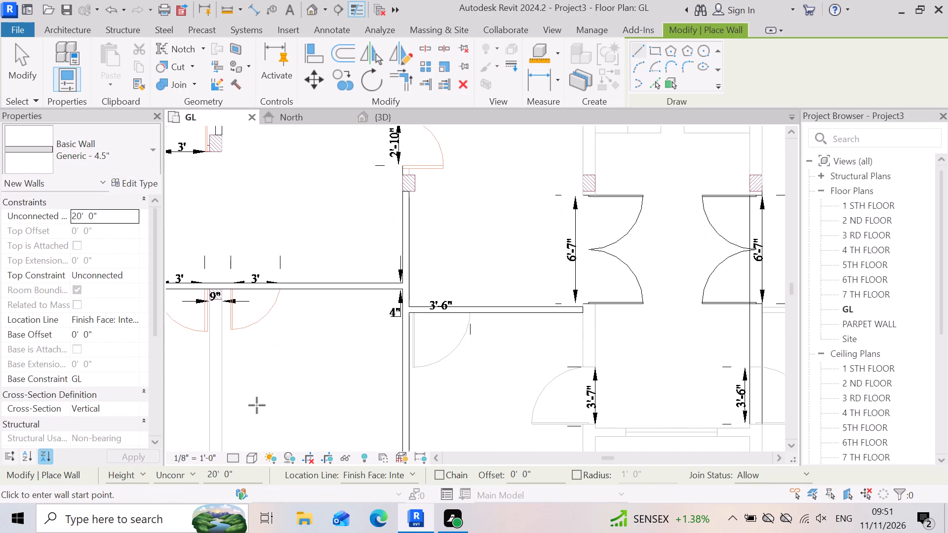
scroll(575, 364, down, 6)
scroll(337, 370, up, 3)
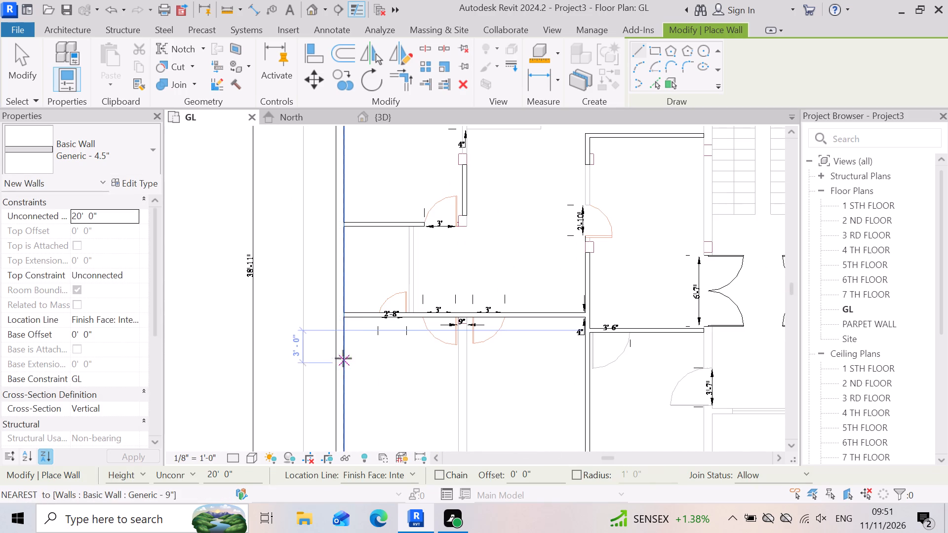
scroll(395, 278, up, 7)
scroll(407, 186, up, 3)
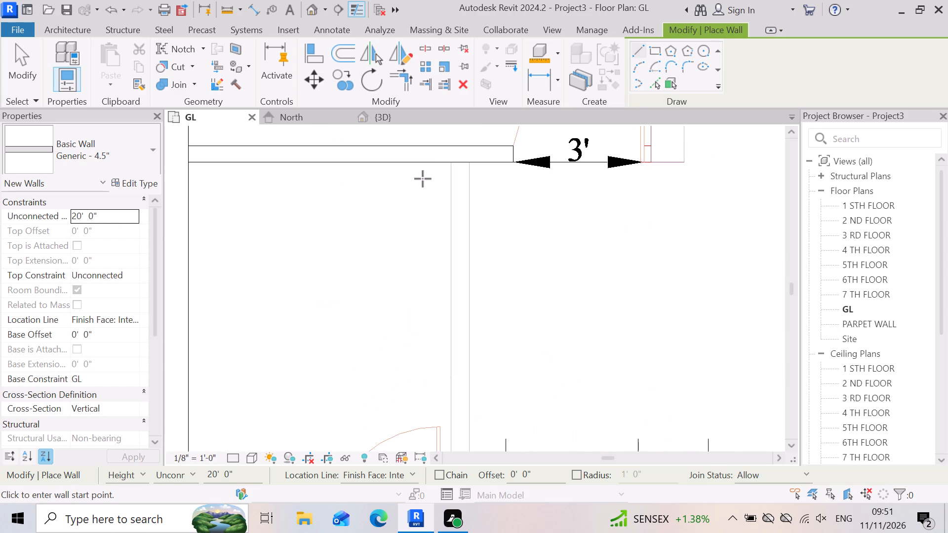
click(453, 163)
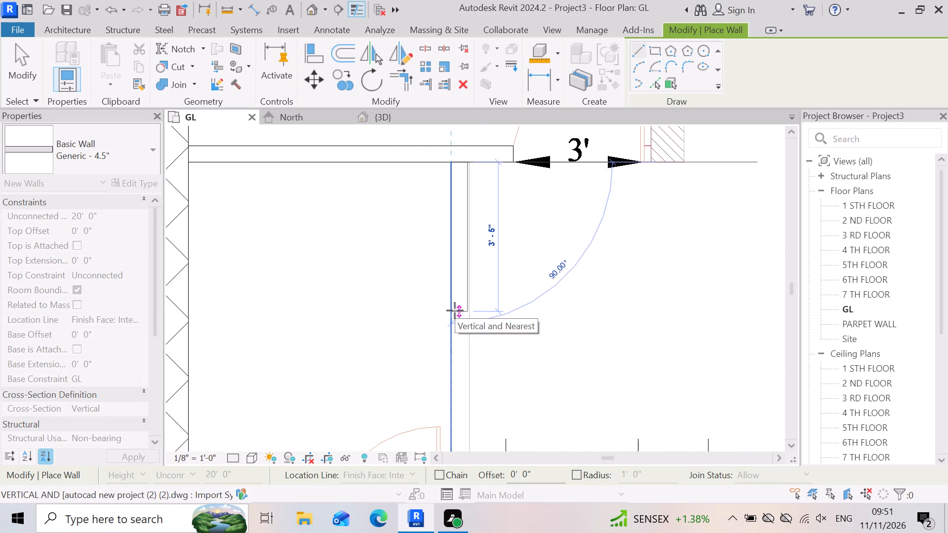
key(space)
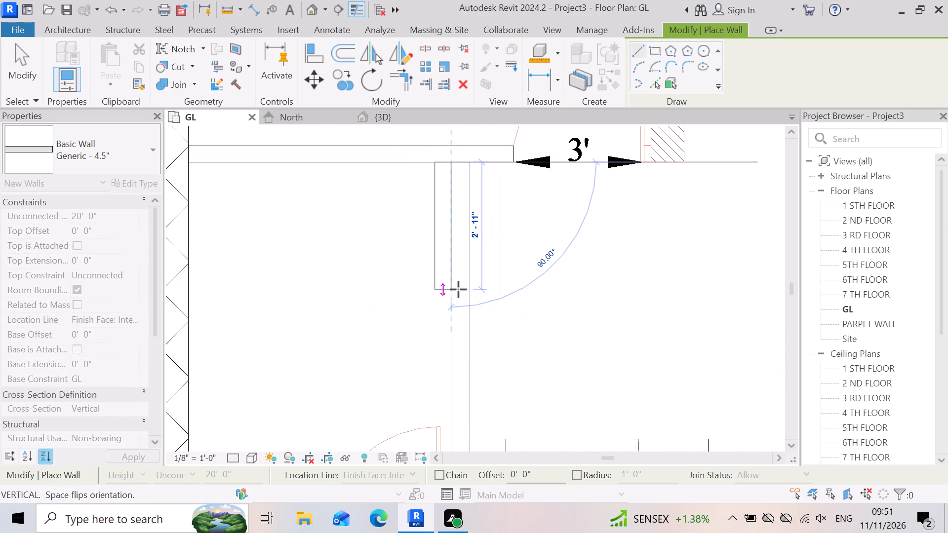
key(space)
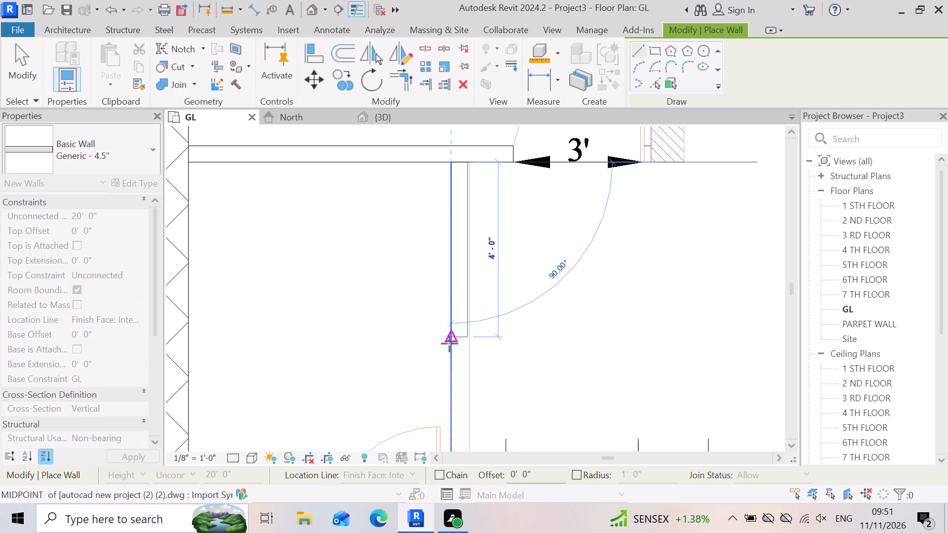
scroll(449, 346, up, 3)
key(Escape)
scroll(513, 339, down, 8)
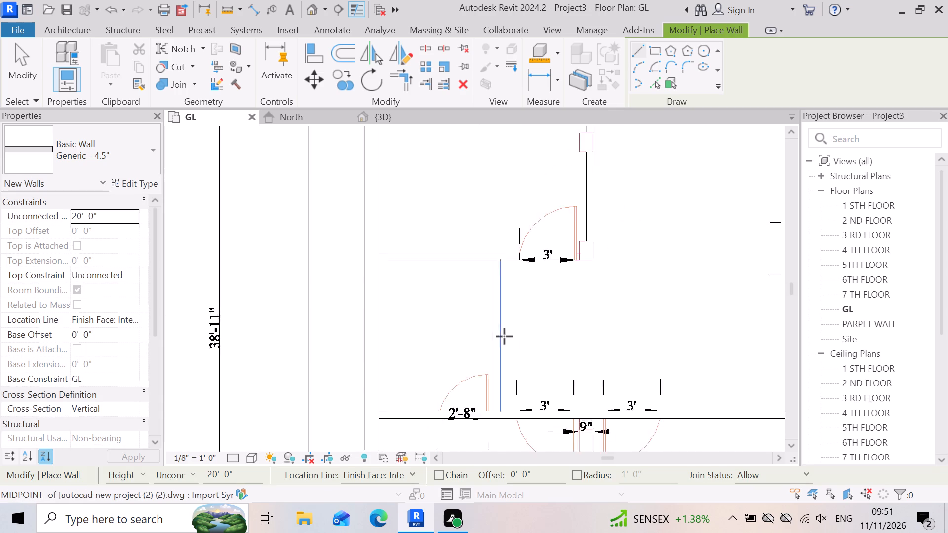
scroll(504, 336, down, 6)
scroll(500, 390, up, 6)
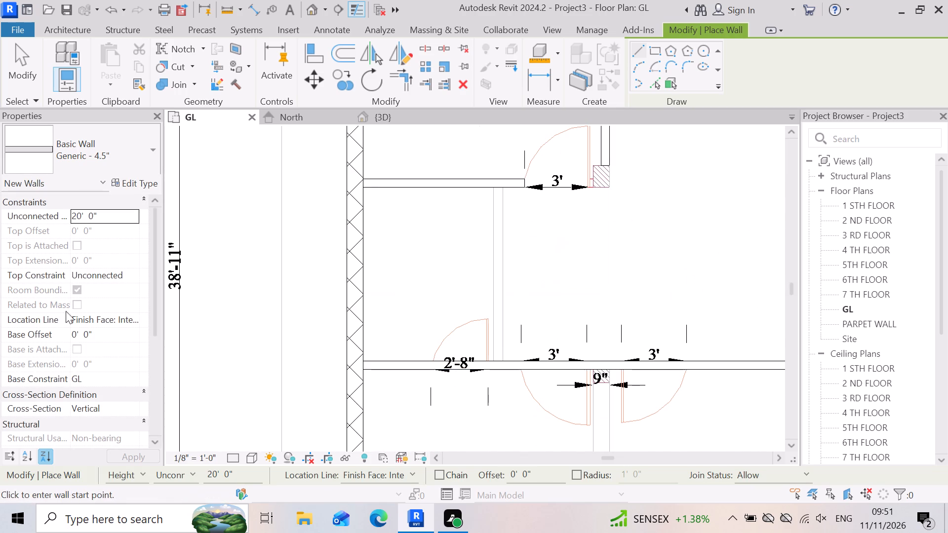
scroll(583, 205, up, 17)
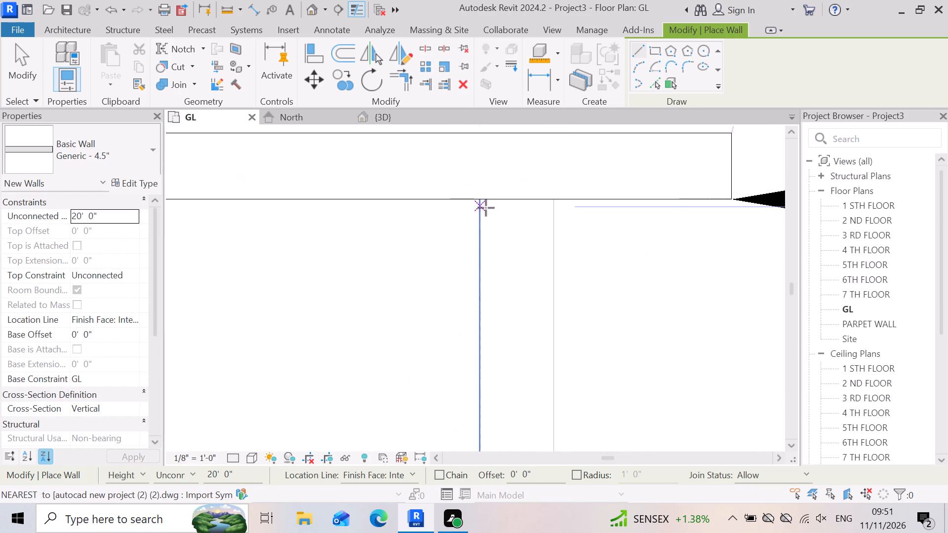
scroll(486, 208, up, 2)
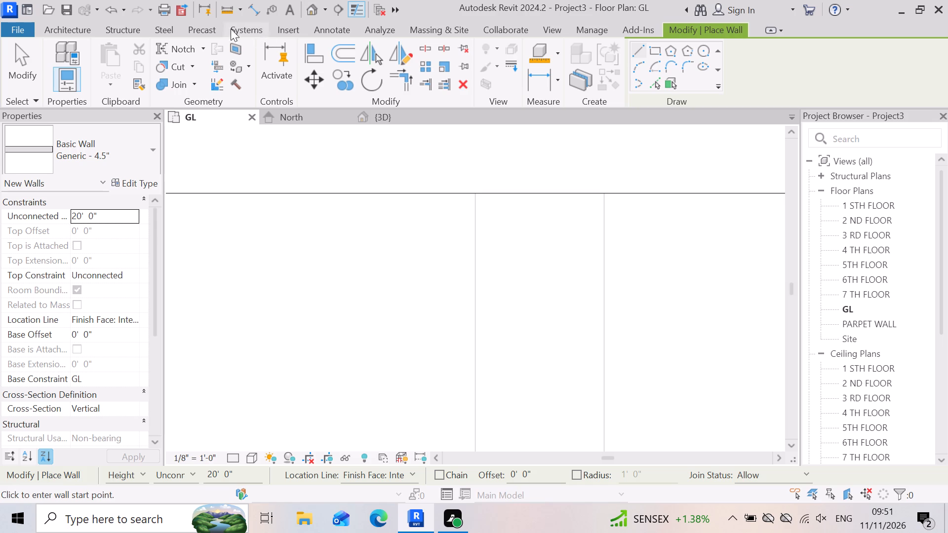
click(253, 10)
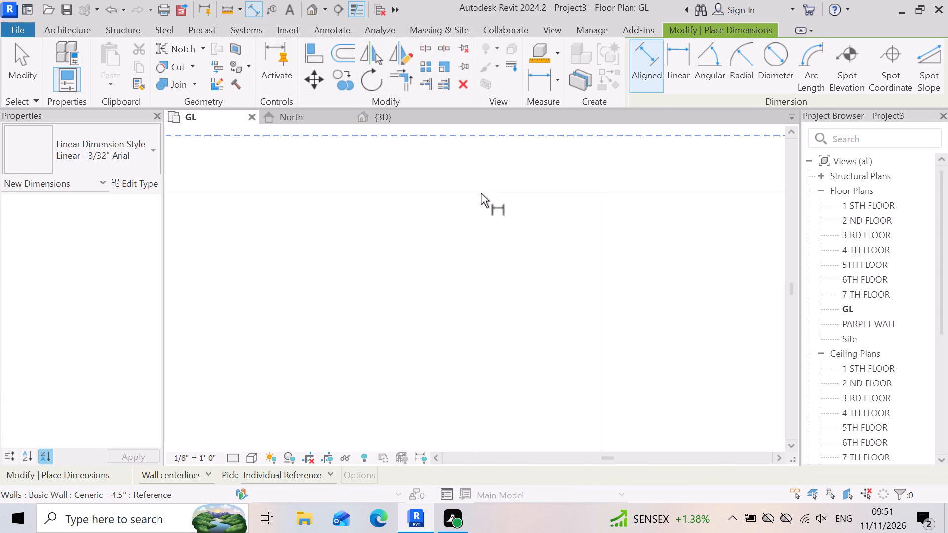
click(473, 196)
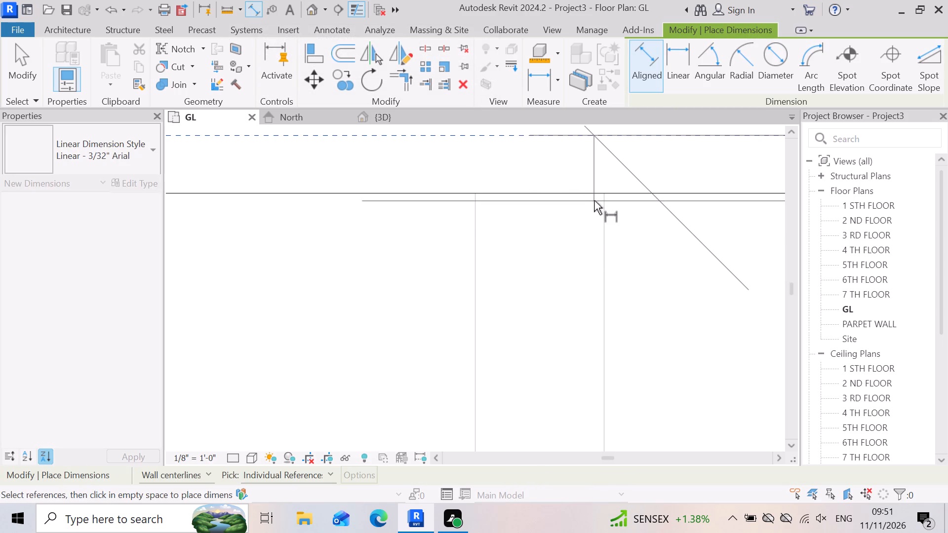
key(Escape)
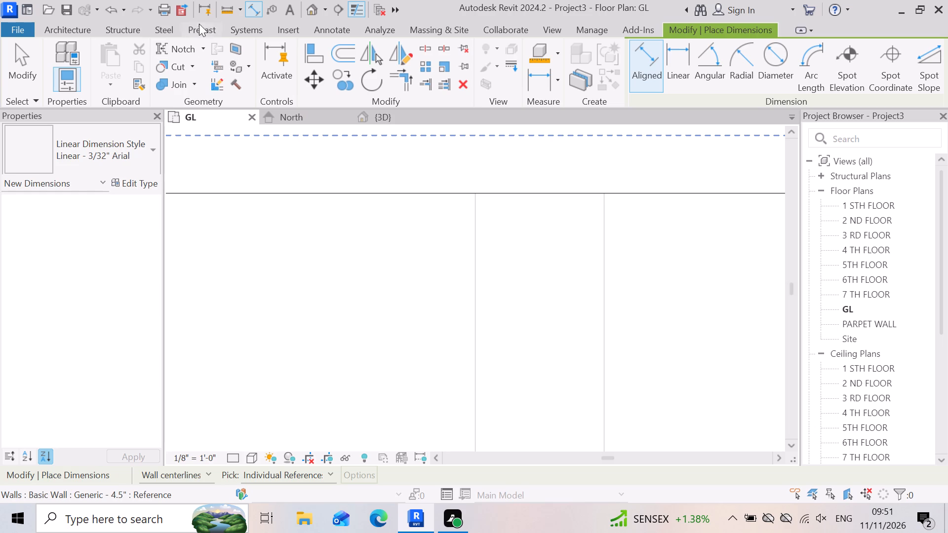
Measure the thickness of the vertical plan partition below the horizontal wall beside the west 3' door.
click(230, 9)
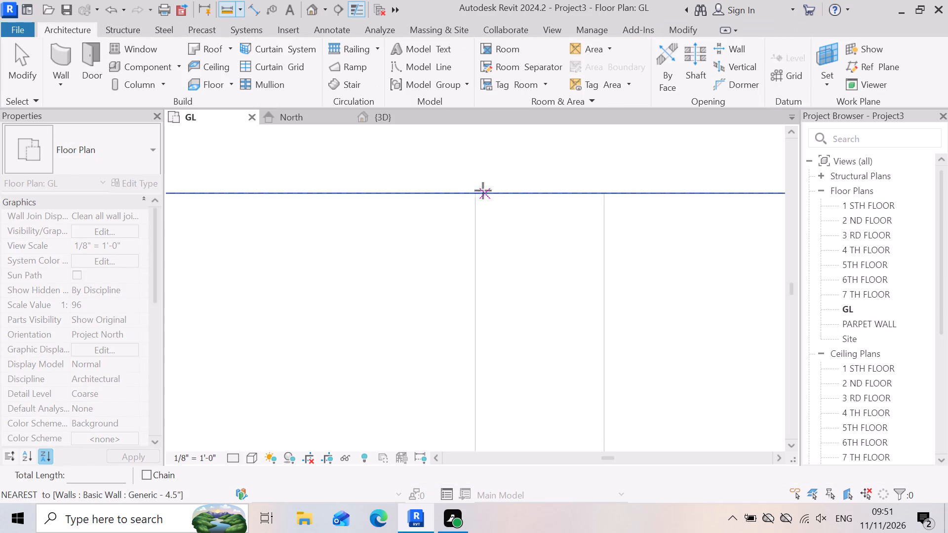
click(475, 196)
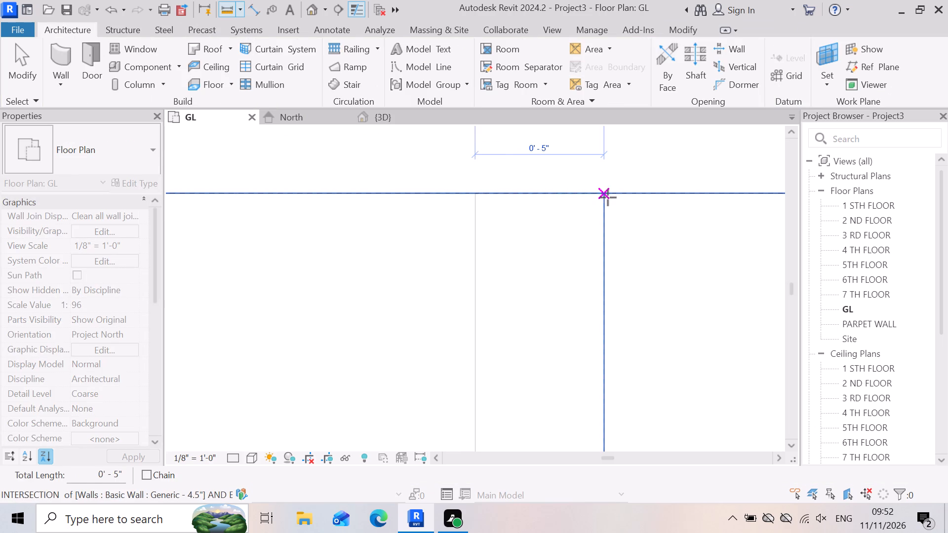
key(Escape)
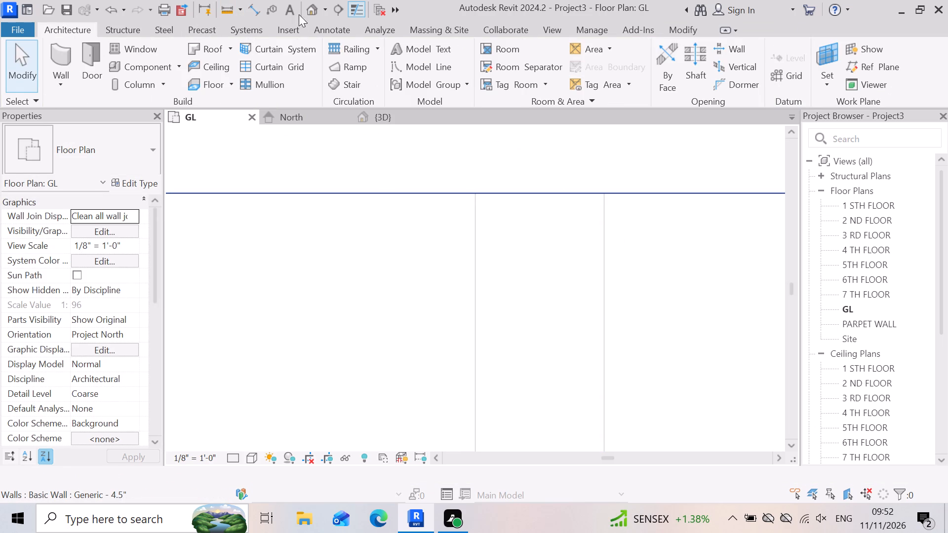
Measure the thickness of the horizontal plan partition between the east 6'-7" double door and the 3'-6" door.
scroll(339, 248, down, 3)
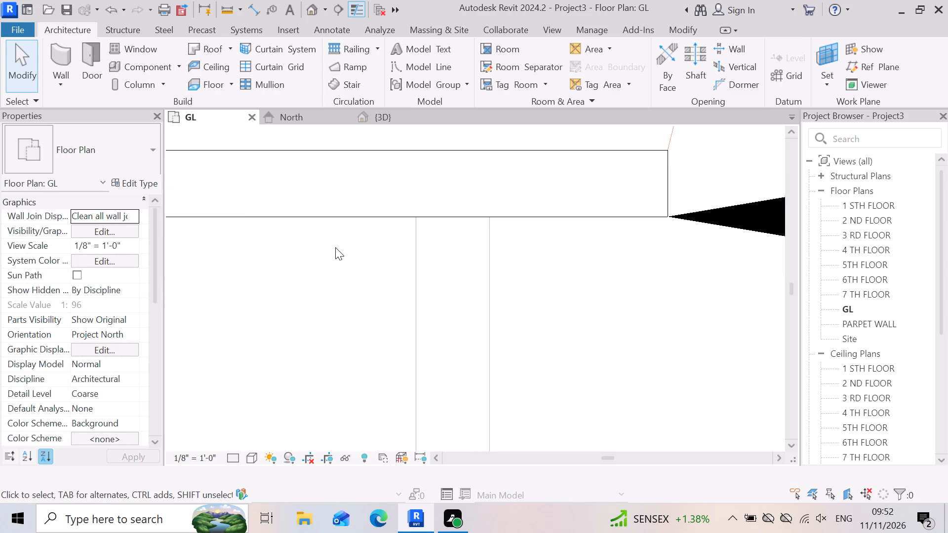
scroll(335, 247, down, 20)
scroll(335, 247, down, 1)
scroll(579, 360, up, 2)
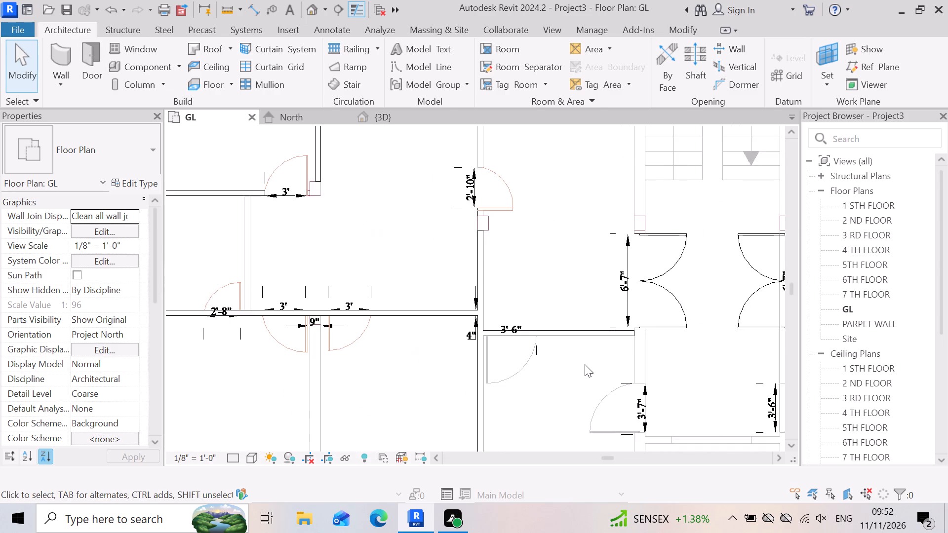
scroll(394, 303, down, 4)
scroll(617, 352, up, 13)
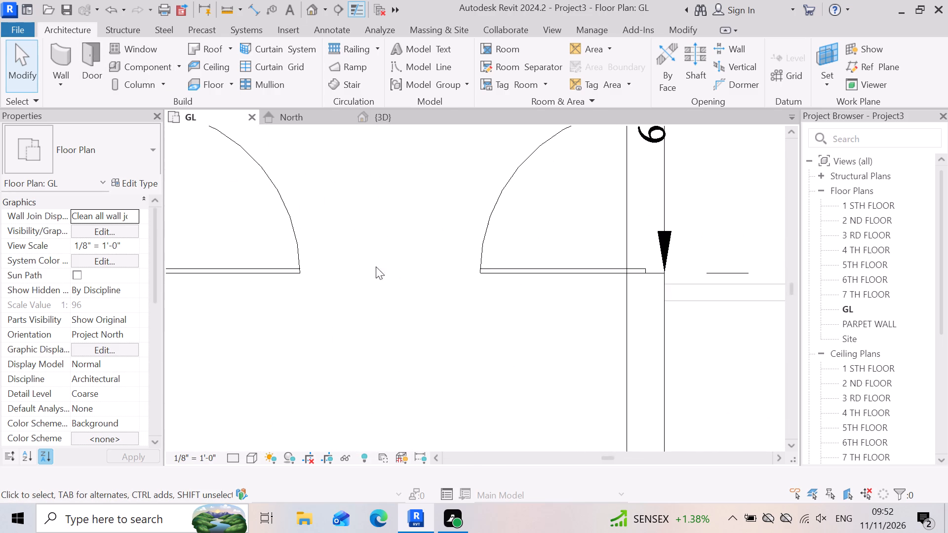
drag(230, 9, 224, 11)
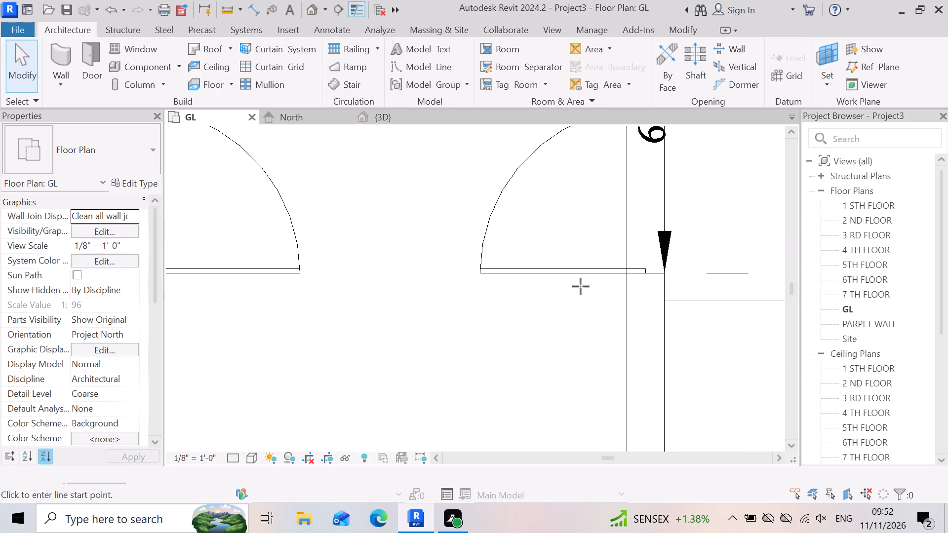
scroll(473, 256, down, 4)
scroll(694, 303, up, 9)
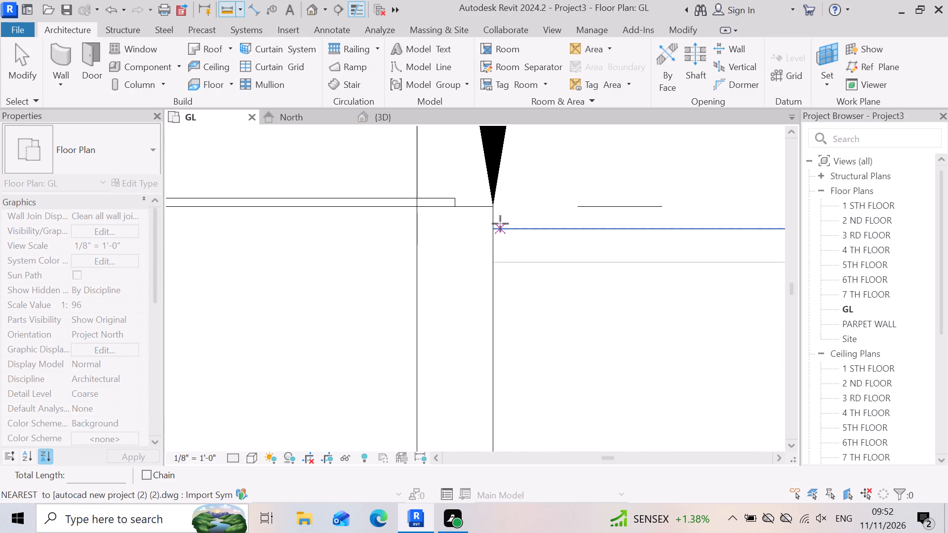
click(492, 227)
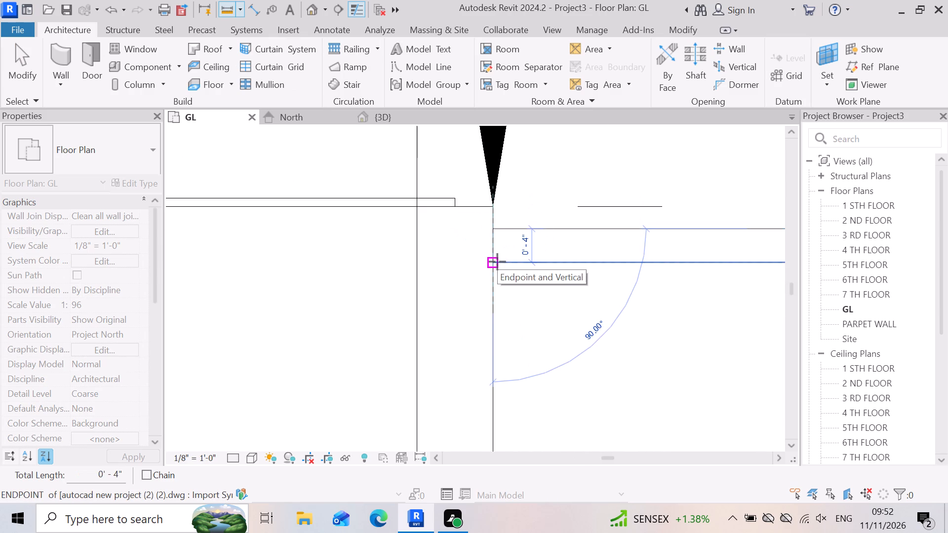
click(499, 259)
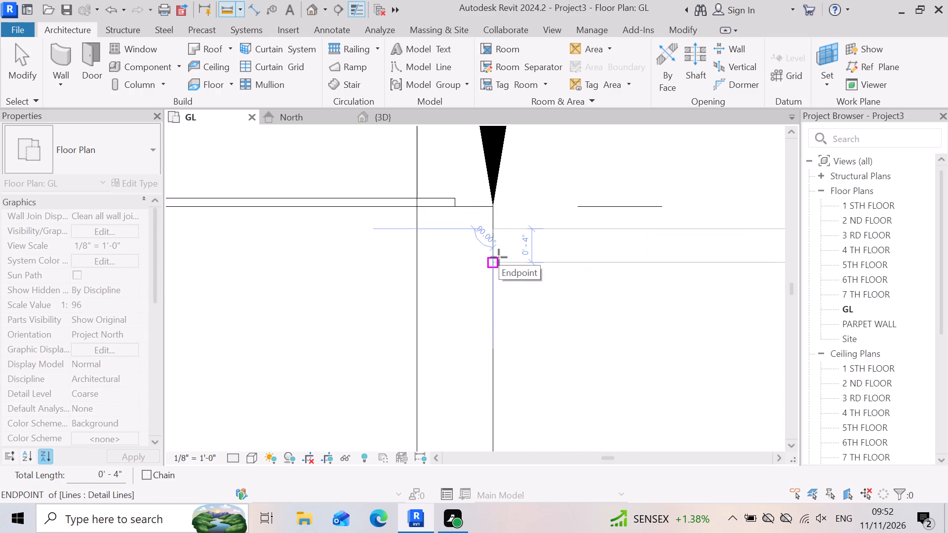
key(Escape)
Measure the thickness of the staircase's west plan wall where it meets the north exterior wall's inner face.
scroll(448, 275, down, 18)
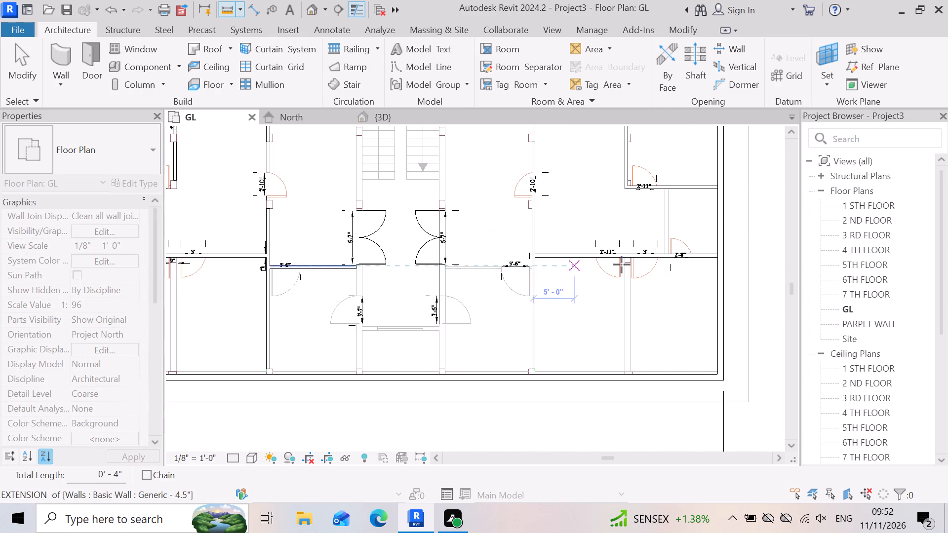
scroll(612, 247, up, 2)
scroll(477, 341, down, 4)
scroll(677, 247, up, 3)
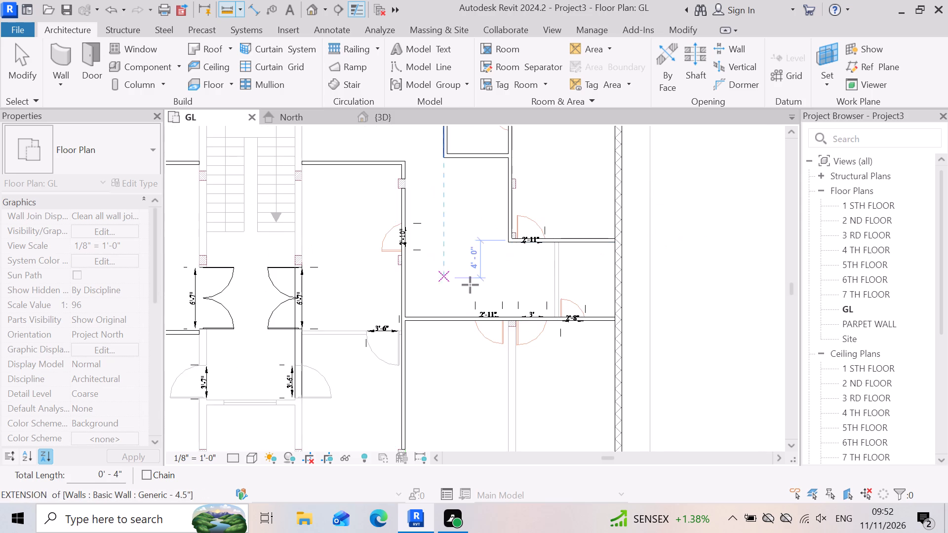
scroll(648, 335, down, 4)
scroll(478, 283, up, 3)
scroll(547, 311, down, 3)
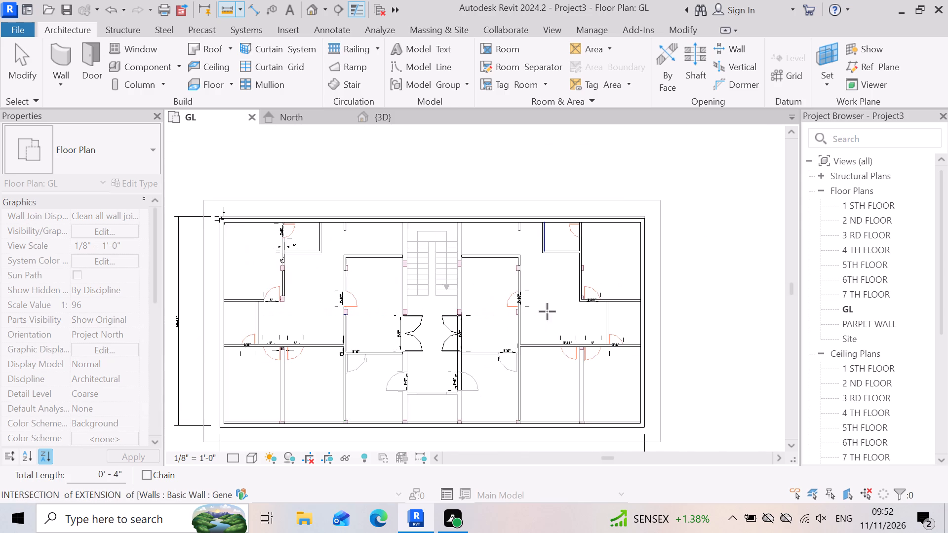
scroll(398, 281, up, 5)
scroll(658, 322, down, 3)
scroll(392, 172, up, 3)
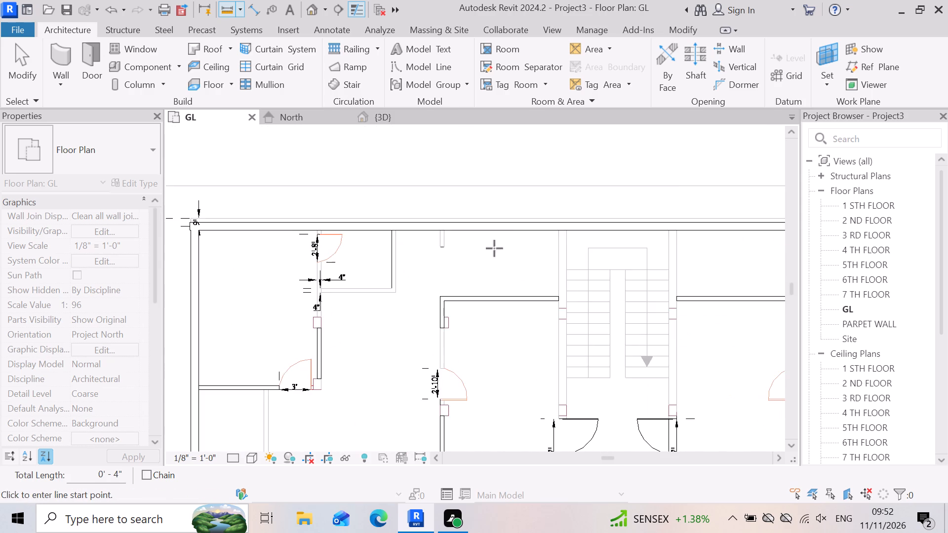
scroll(611, 228, up, 13)
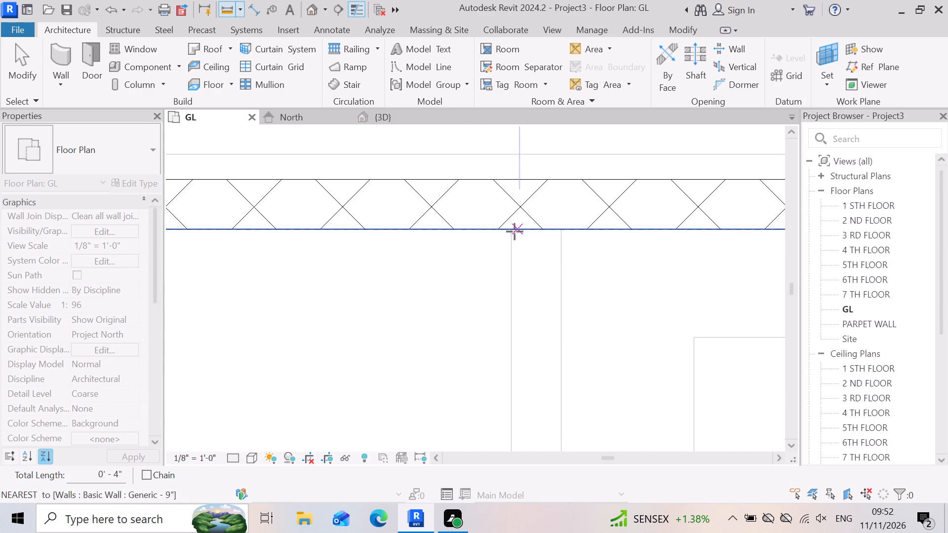
click(514, 232)
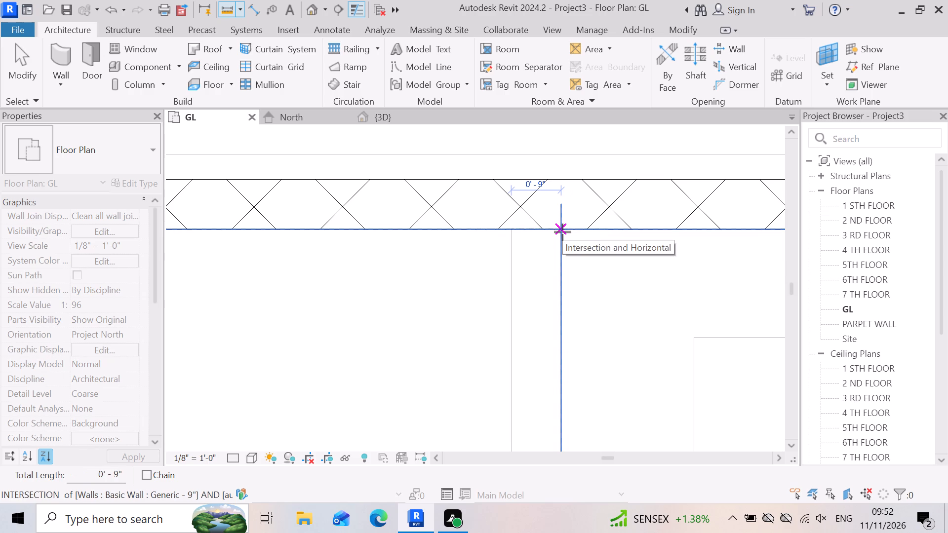
key(Escape)
Measure the thickness of the vertical plan wall directly below the west 6'-7" double door.
scroll(591, 217, down, 14)
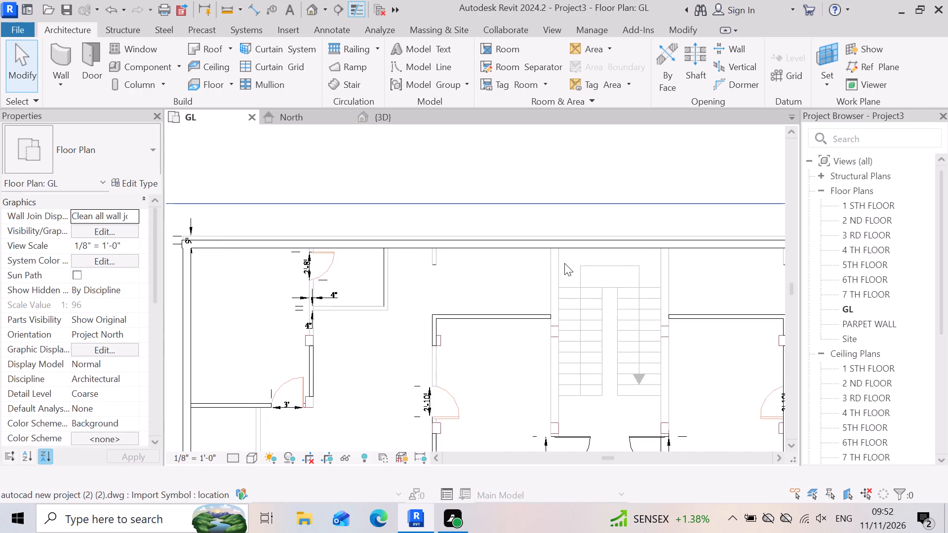
scroll(564, 263, down, 8)
scroll(511, 332, up, 16)
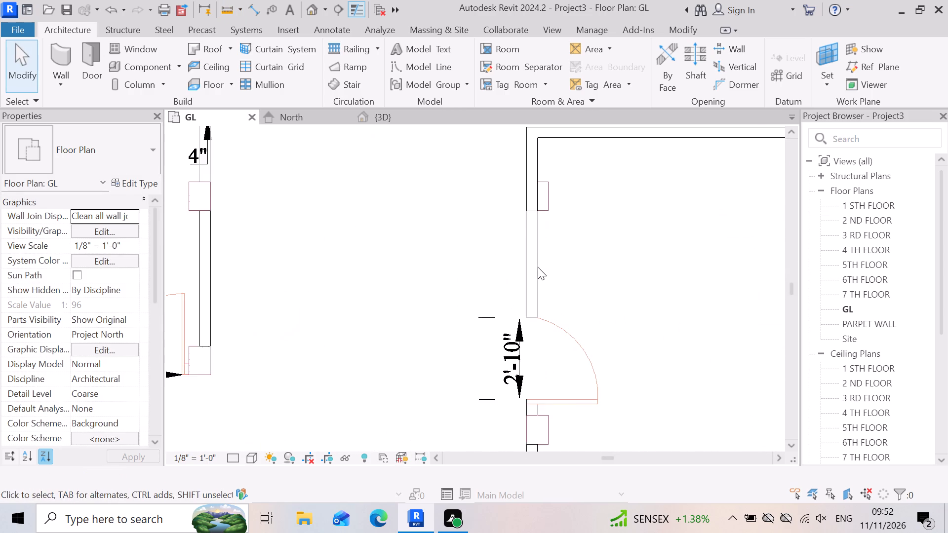
scroll(535, 251, down, 15)
scroll(489, 355, up, 6)
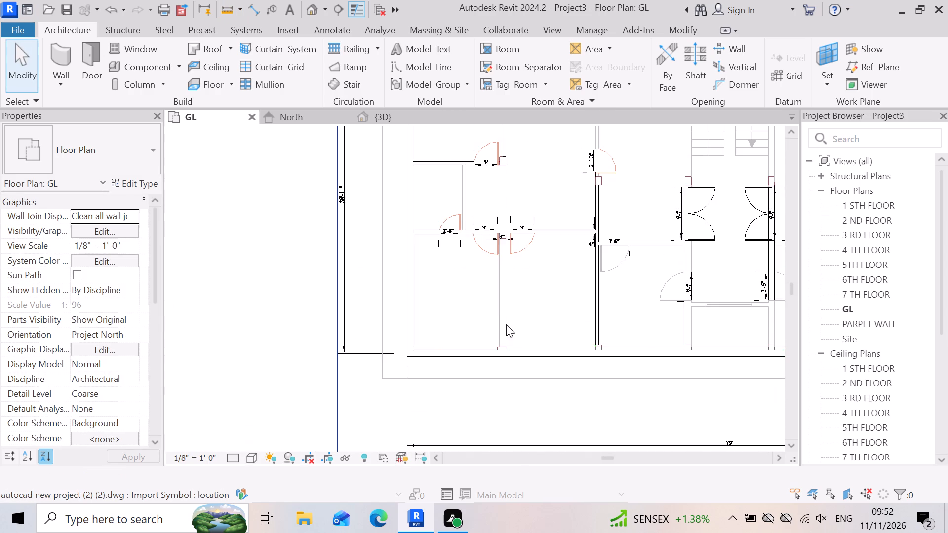
scroll(506, 324, up, 1)
scroll(490, 216, up, 2)
scroll(477, 325, down, 7)
scroll(615, 279, up, 2)
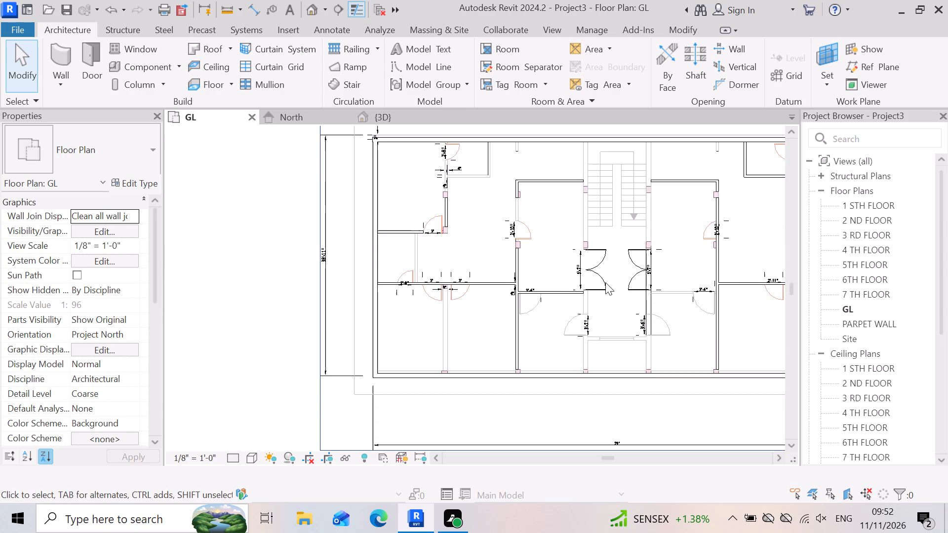
scroll(594, 296, up, 15)
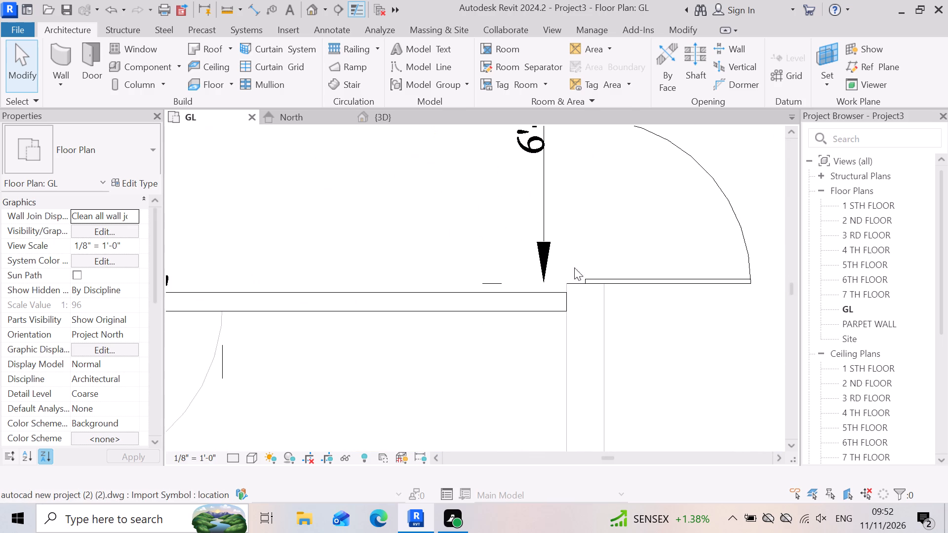
drag(235, 8, 235, 14)
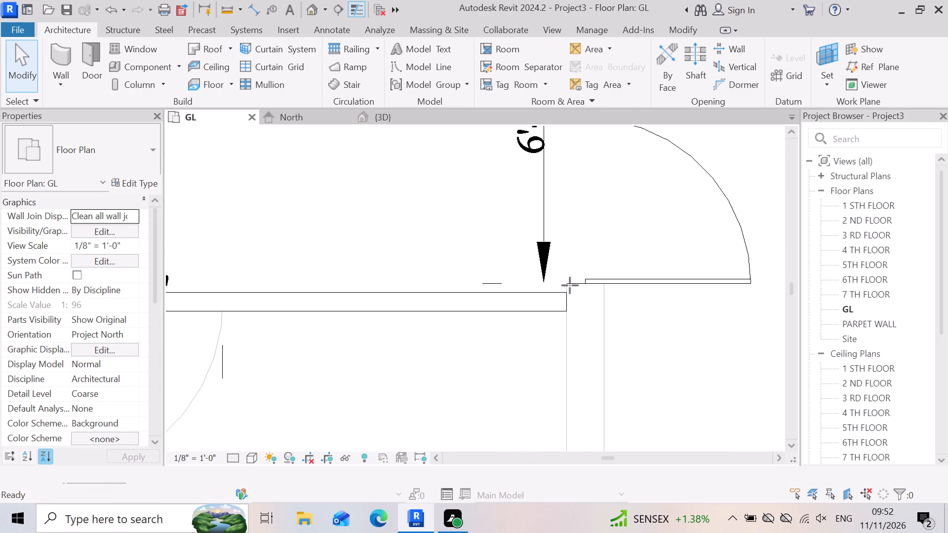
scroll(606, 280, up, 7)
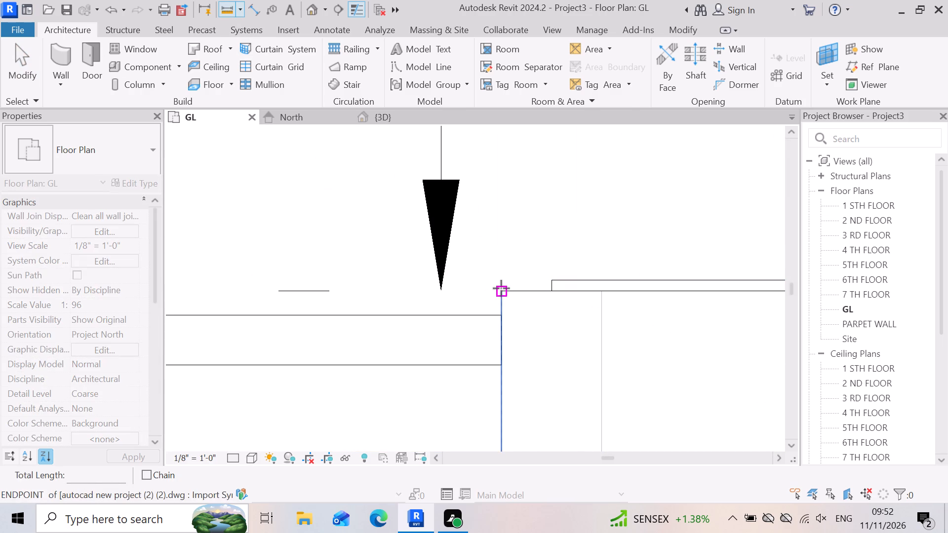
click(501, 288)
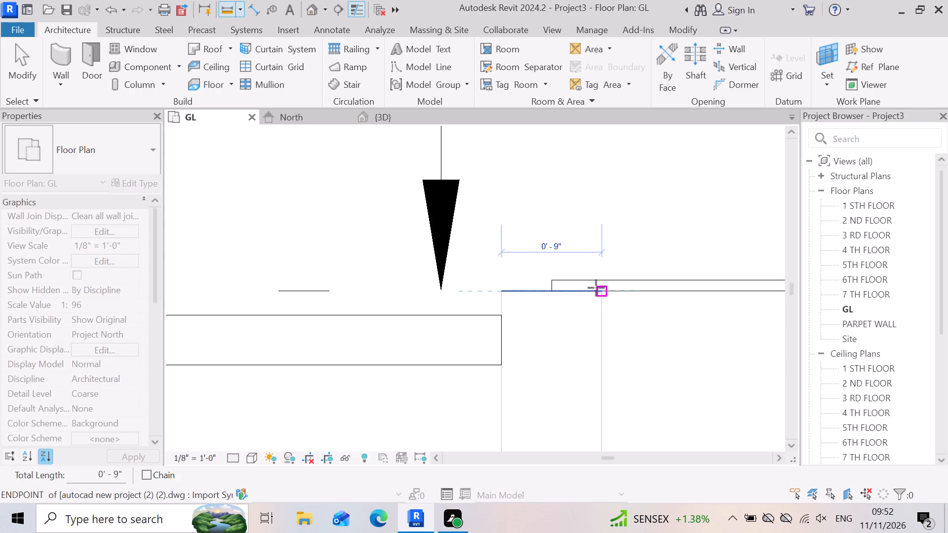
key(Escape)
Measure the thickness of the vertical plan wall between the east 2'-11" and 3' doors, across the column's lower edge.
scroll(567, 274, down, 14)
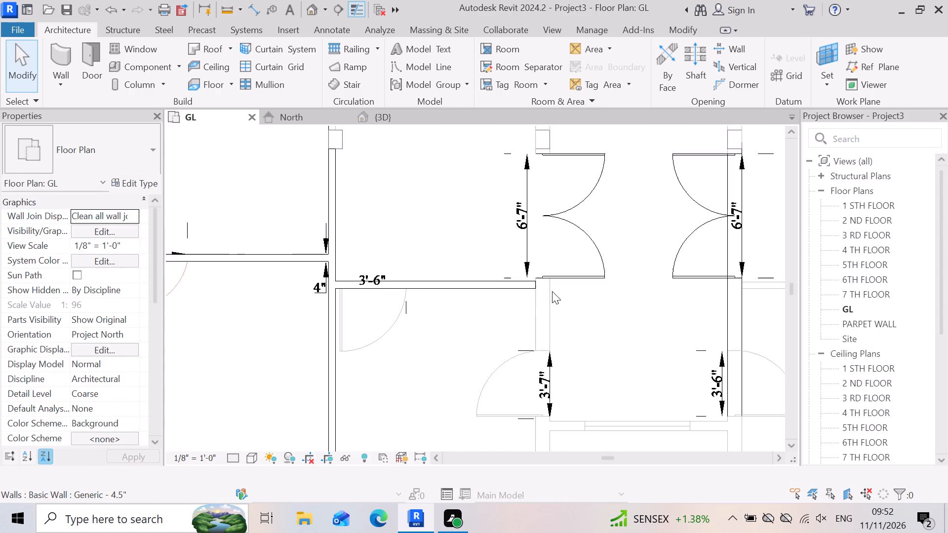
scroll(552, 291, down, 5)
scroll(656, 374, down, 3)
scroll(654, 356, up, 2)
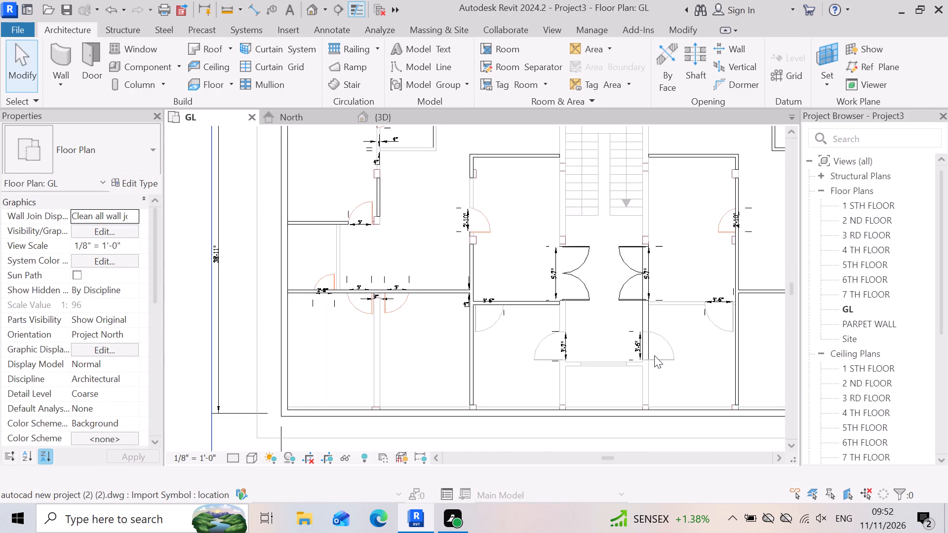
scroll(647, 348, down, 3)
scroll(834, 325, up, 3)
scroll(734, 346, up, 2)
scroll(704, 336, down, 4)
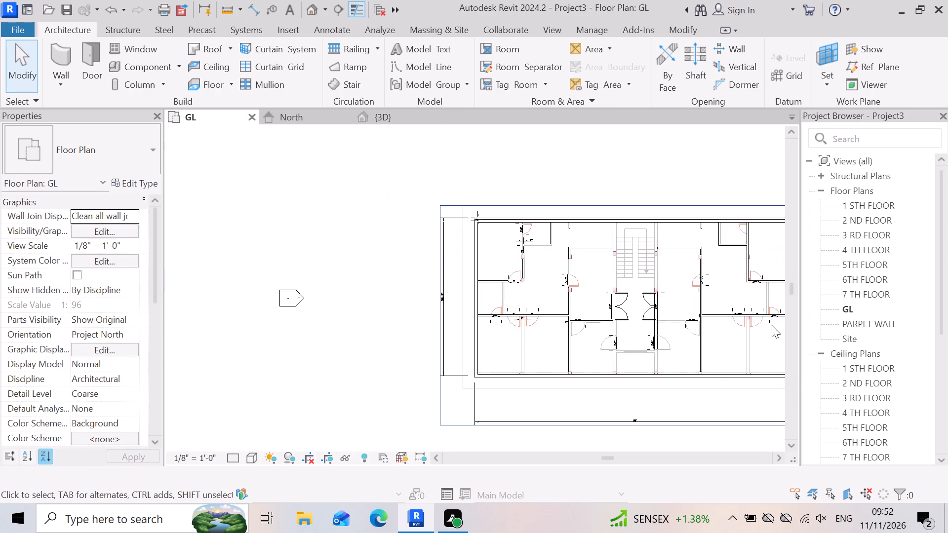
scroll(772, 323, up, 16)
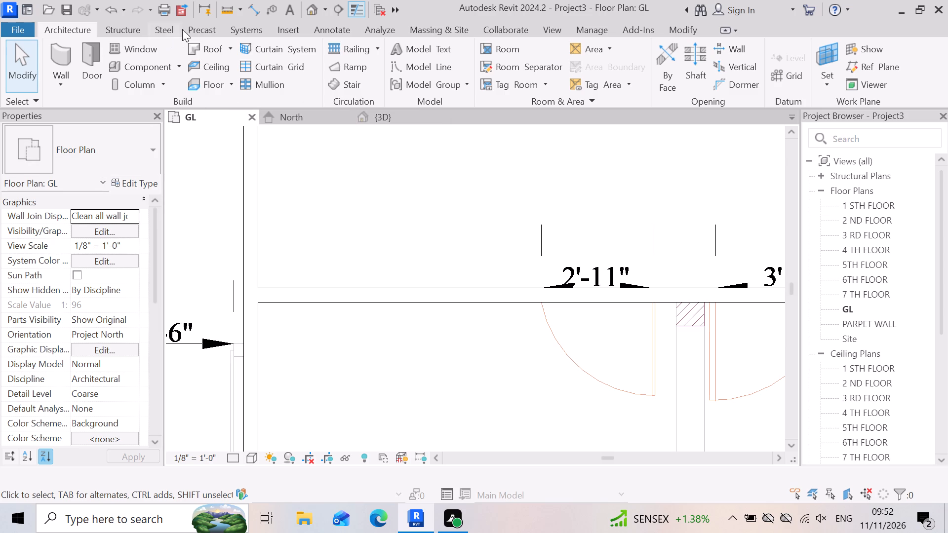
click(223, 6)
scroll(669, 326, up, 8)
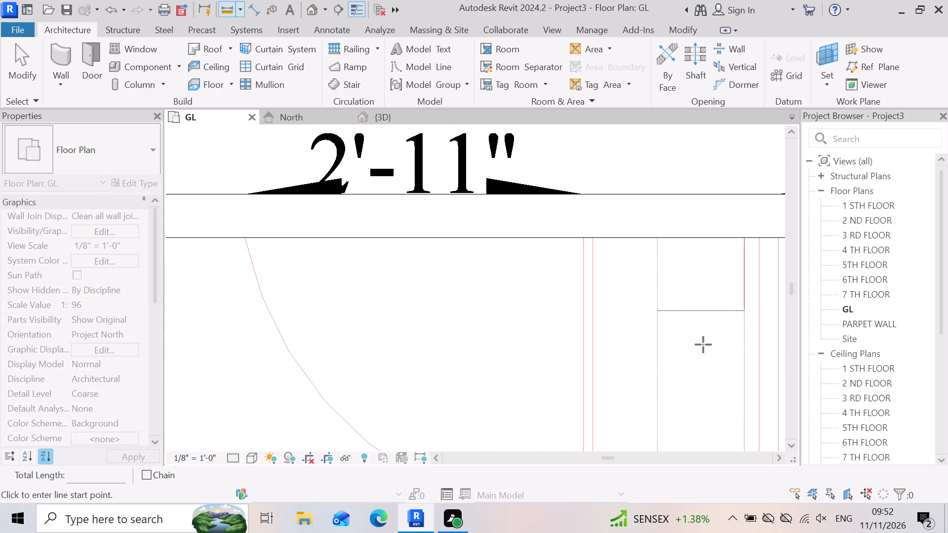
click(658, 316)
scroll(619, 324, down, 3)
scroll(756, 324, up, 3)
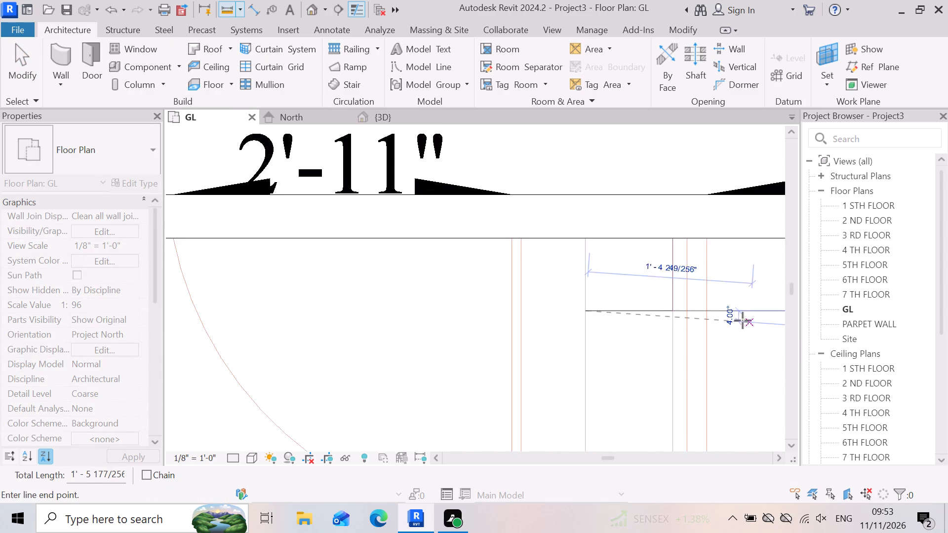
scroll(743, 320, up, 4)
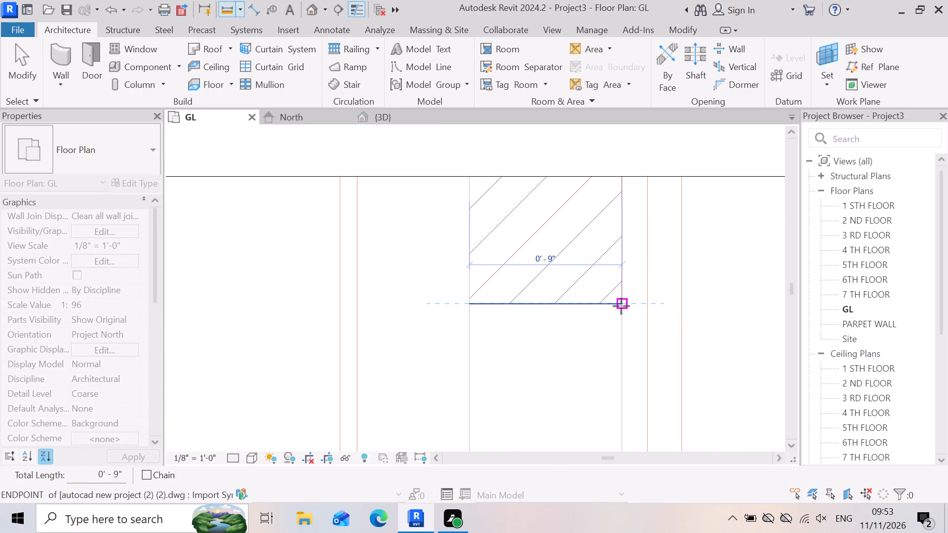
key(Escape)
Draw a vertical Generic - 9" wall over the plan wall between the two west 3' doors, from the 4.5" partition to the south exterior wall.
scroll(654, 328, down, 5)
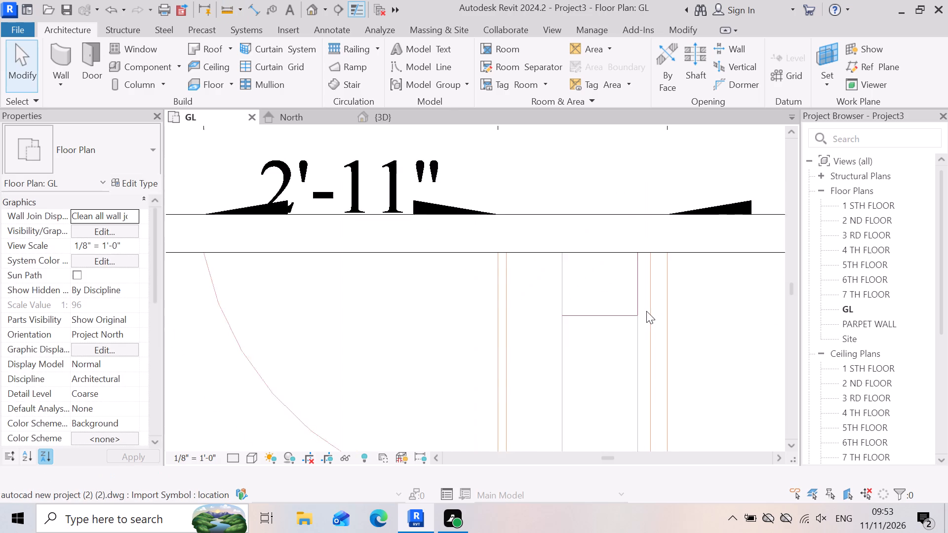
scroll(646, 311, down, 18)
scroll(840, 347, down, 5)
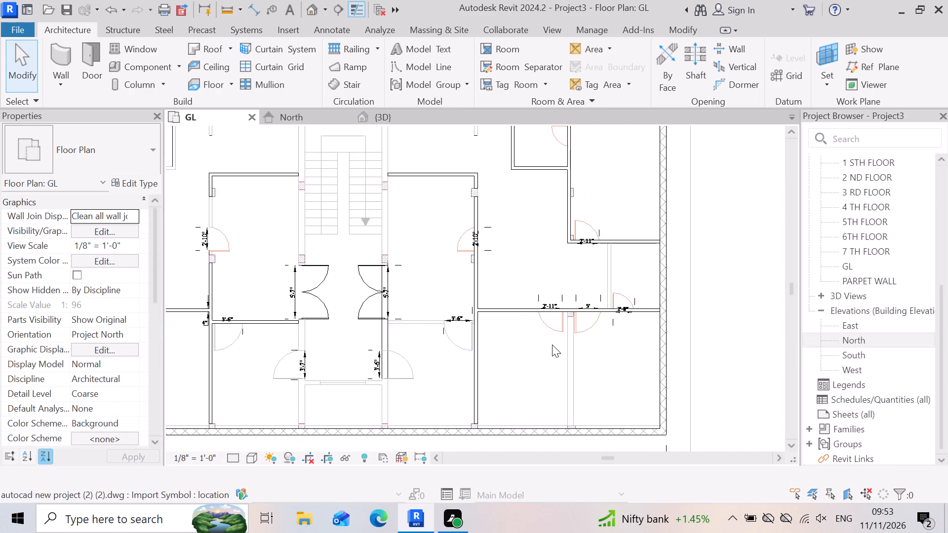
scroll(552, 344, down, 11)
scroll(471, 361, up, 14)
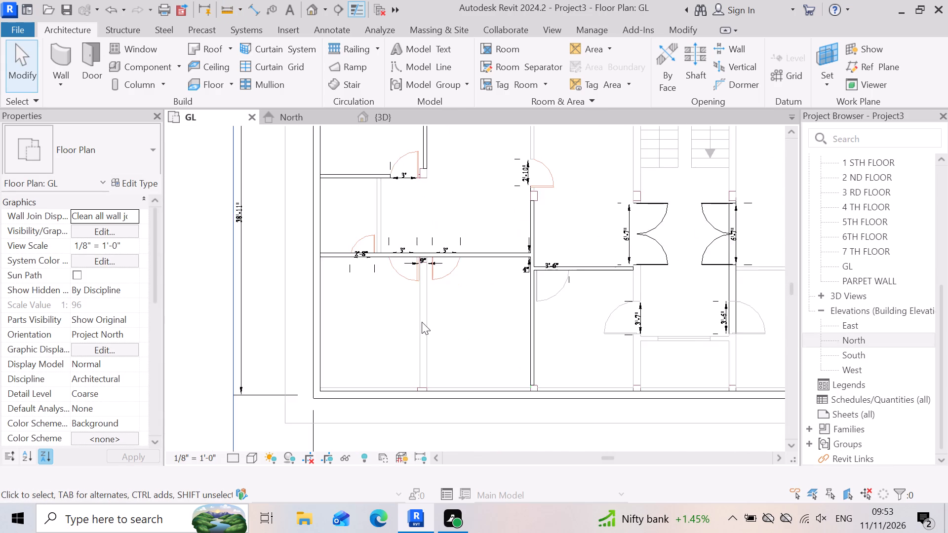
scroll(422, 322, up, 6)
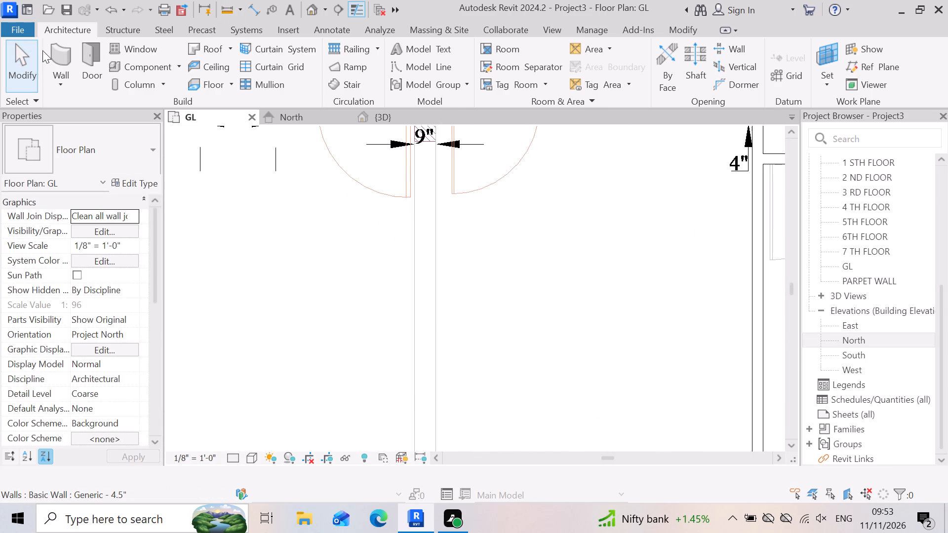
click(57, 51)
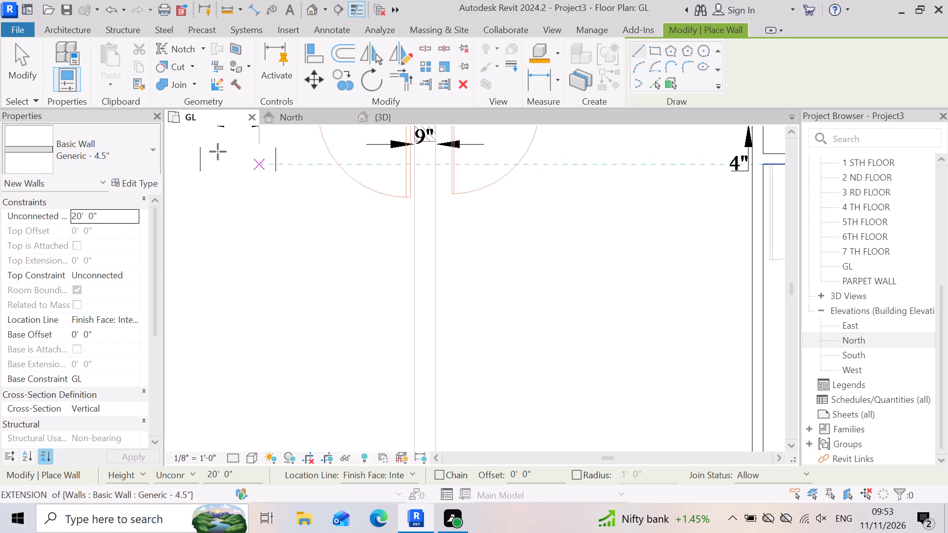
click(163, 154)
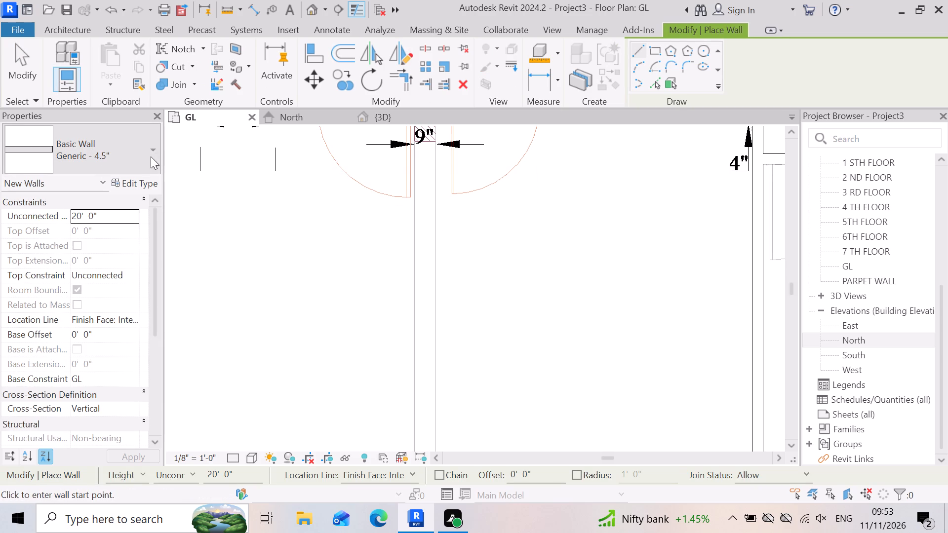
drag(150, 154, 156, 163)
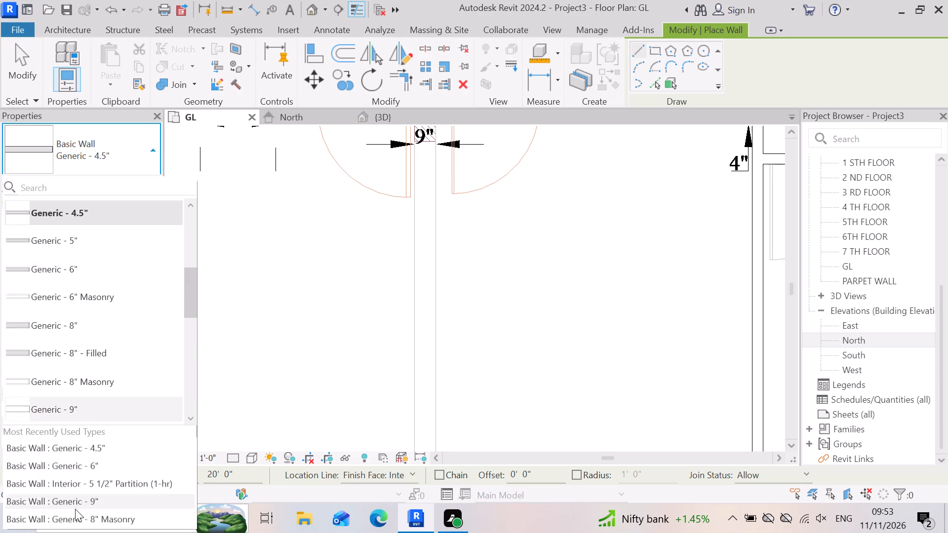
click(105, 505)
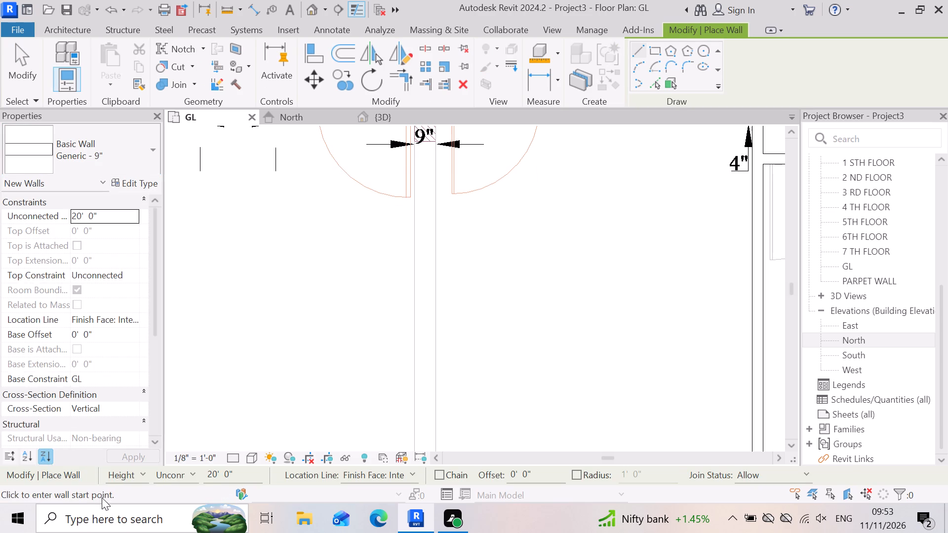
scroll(448, 346, down, 3)
scroll(434, 222, up, 3)
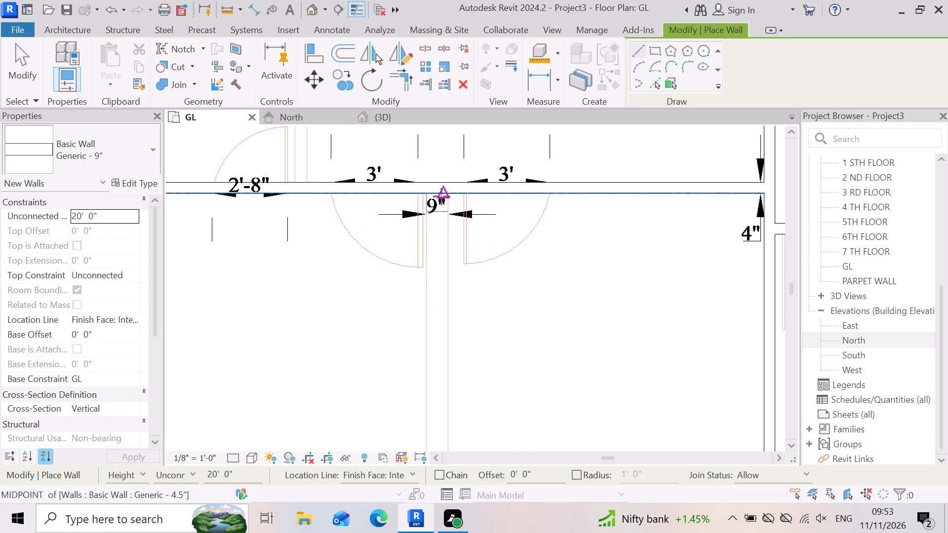
scroll(446, 194, up, 11)
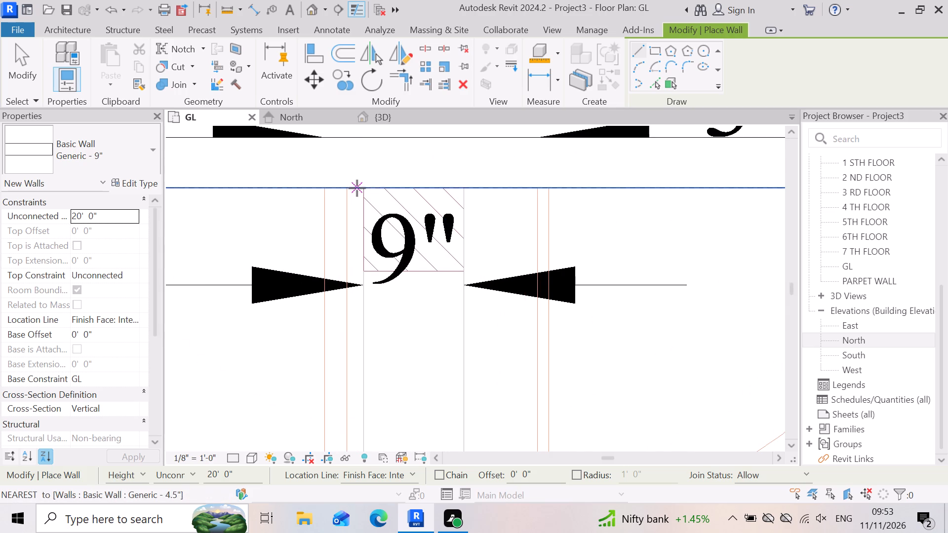
click(362, 190)
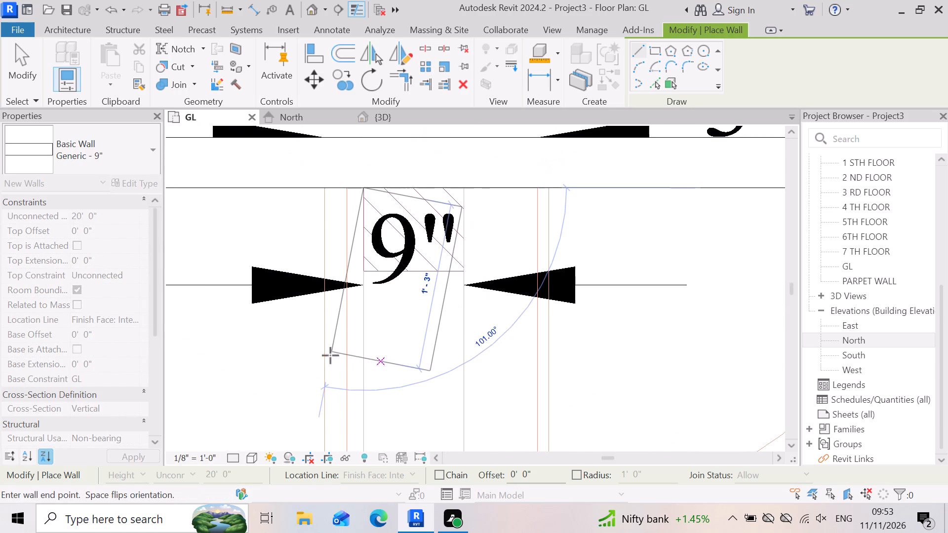
key(space)
key(space)
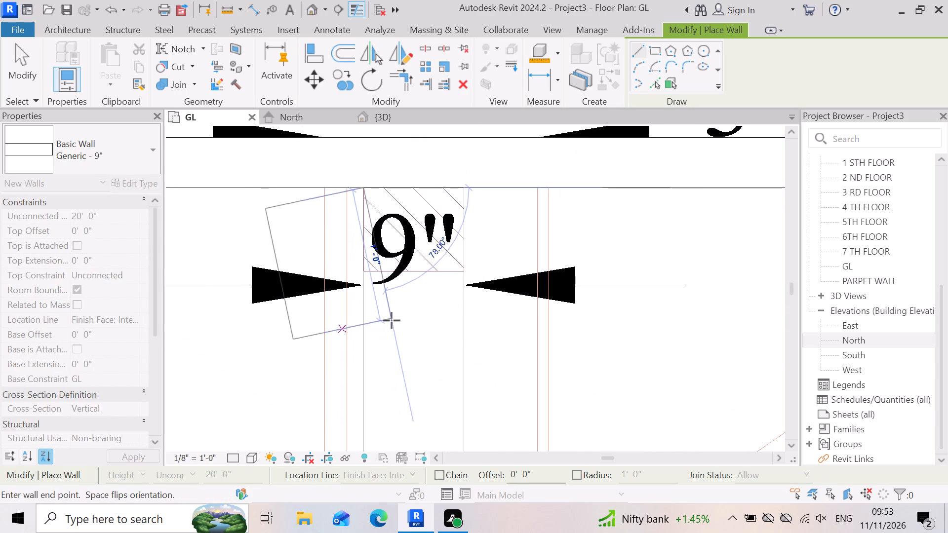
scroll(376, 326, down, 11)
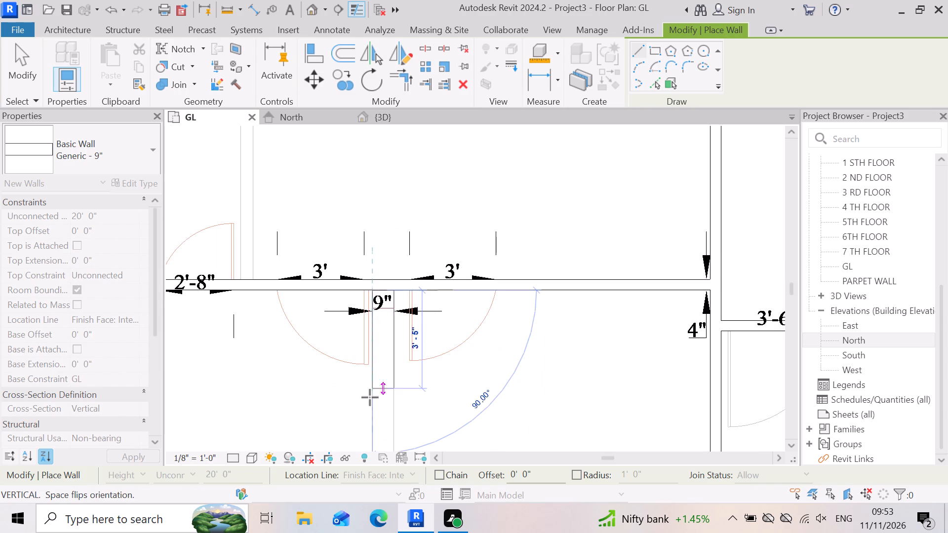
scroll(385, 338, down, 10)
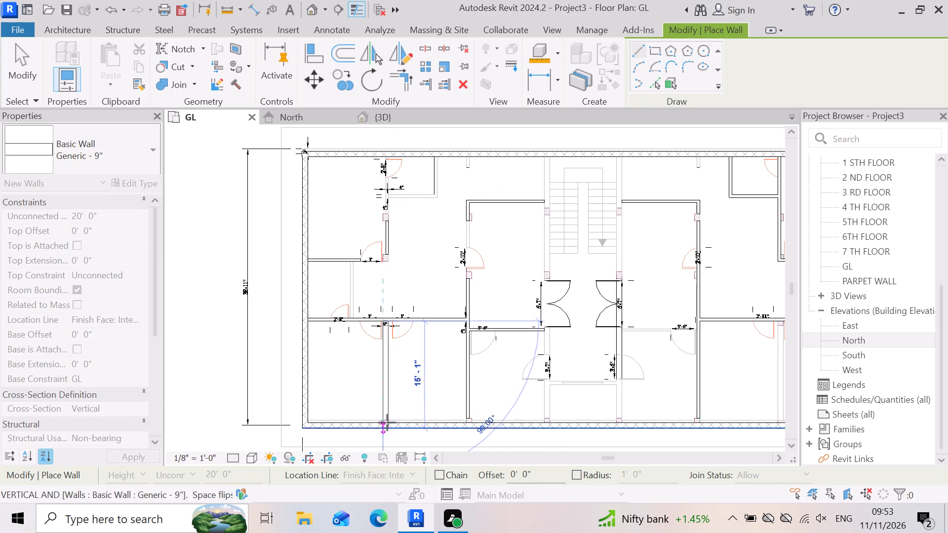
scroll(394, 427, up, 6)
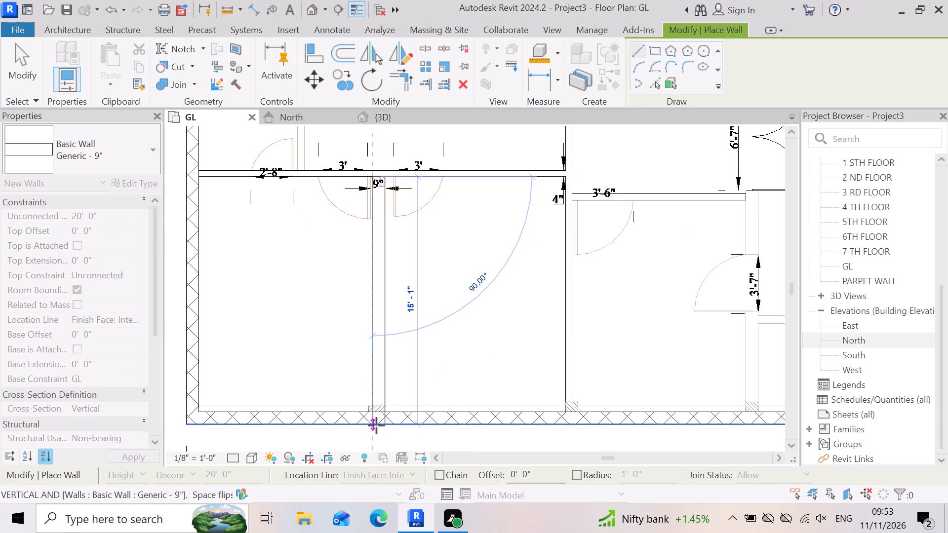
scroll(376, 425, up, 7)
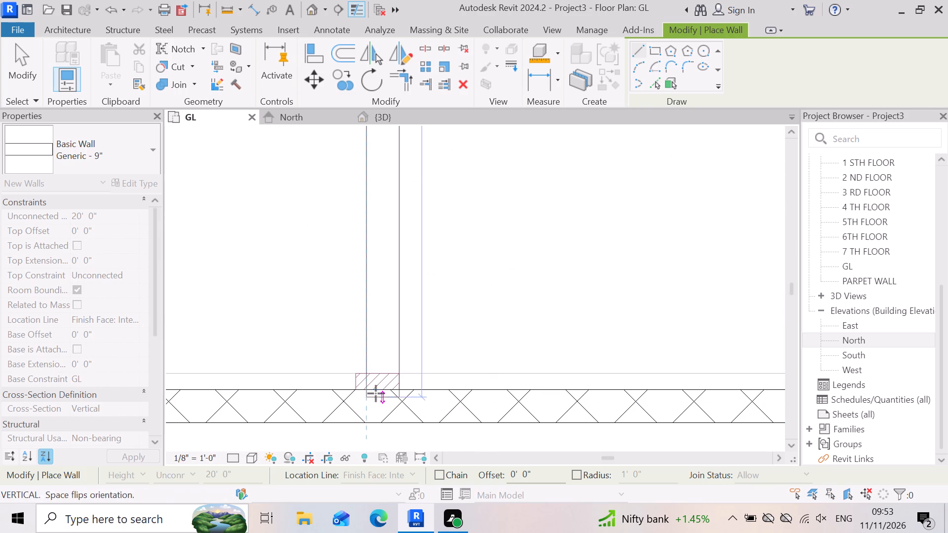
click(376, 393)
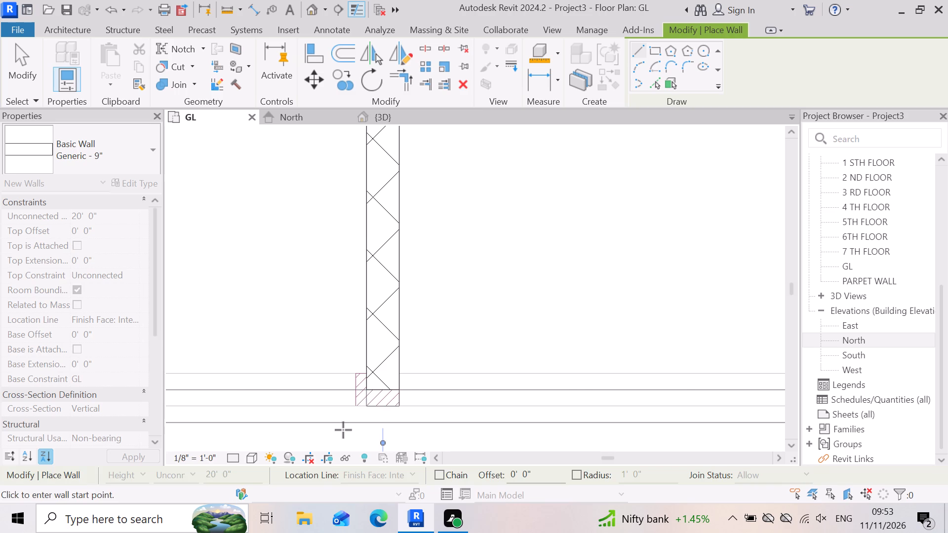
key(Escape)
Draw a vertical Generic - 9" wall from the lower end of the west 6'-7" double door down to the south exterior wall.
scroll(412, 427, down, 8)
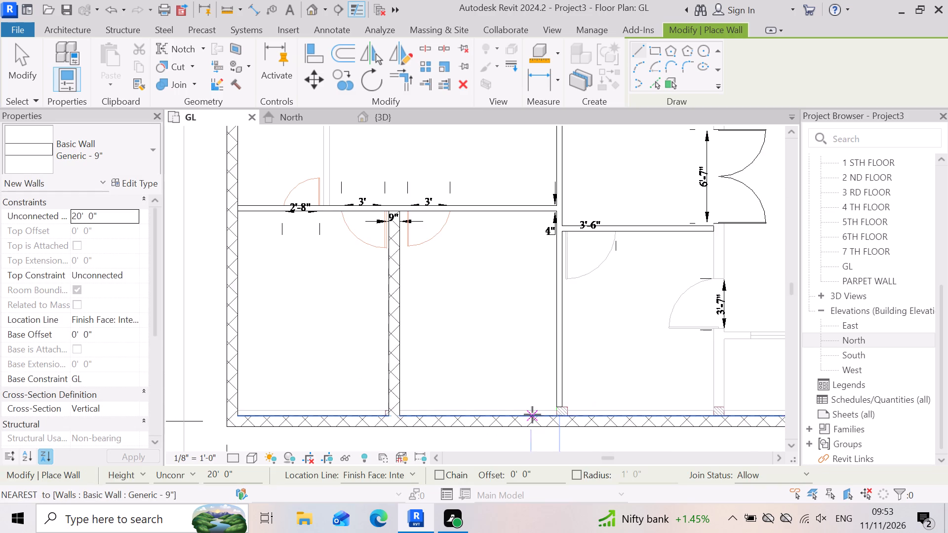
scroll(385, 409, down, 4)
scroll(705, 376, up, 2)
scroll(460, 383, up, 3)
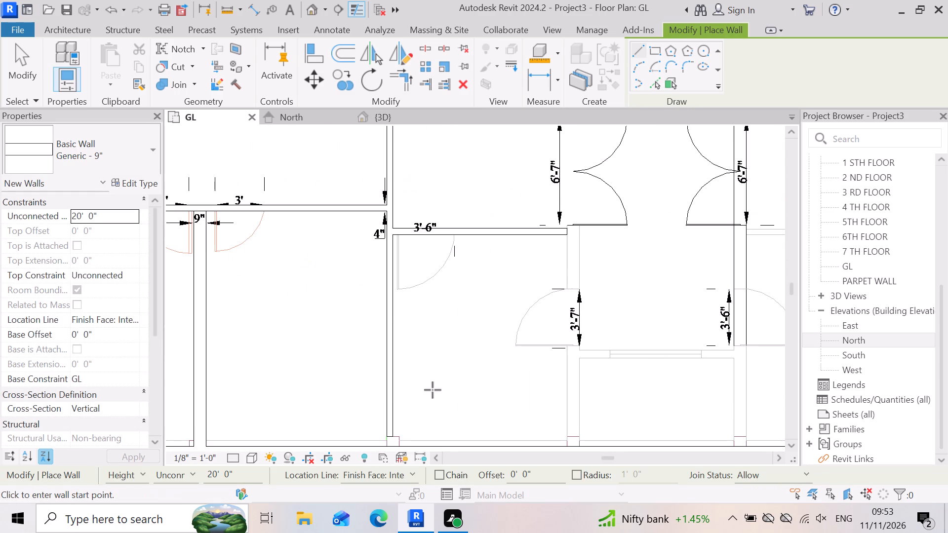
scroll(641, 238, up, 3)
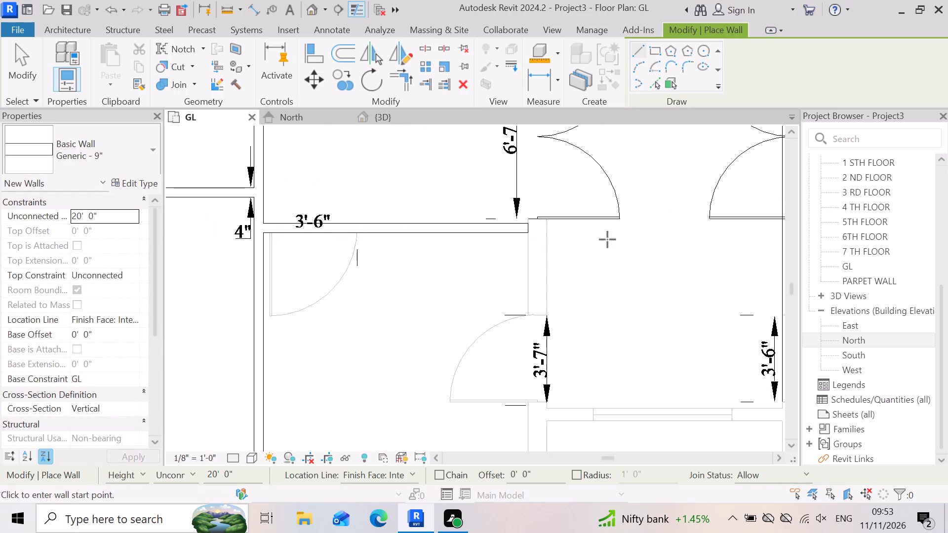
click(525, 224)
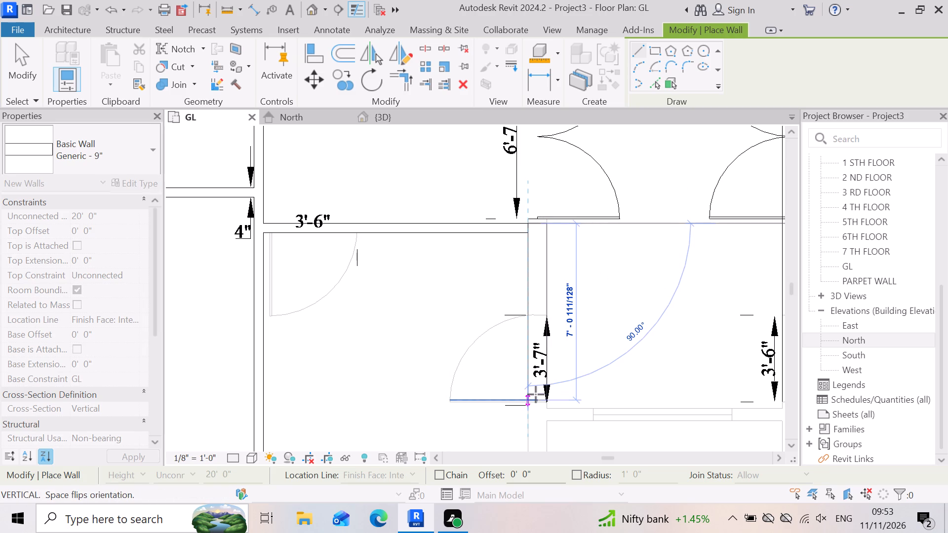
key(Escape)
click(528, 216)
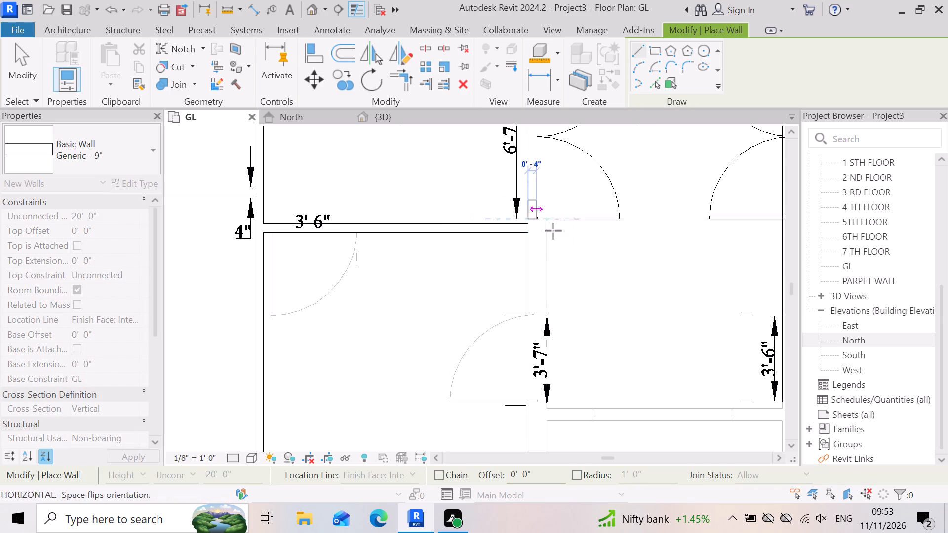
scroll(529, 400, down, 11)
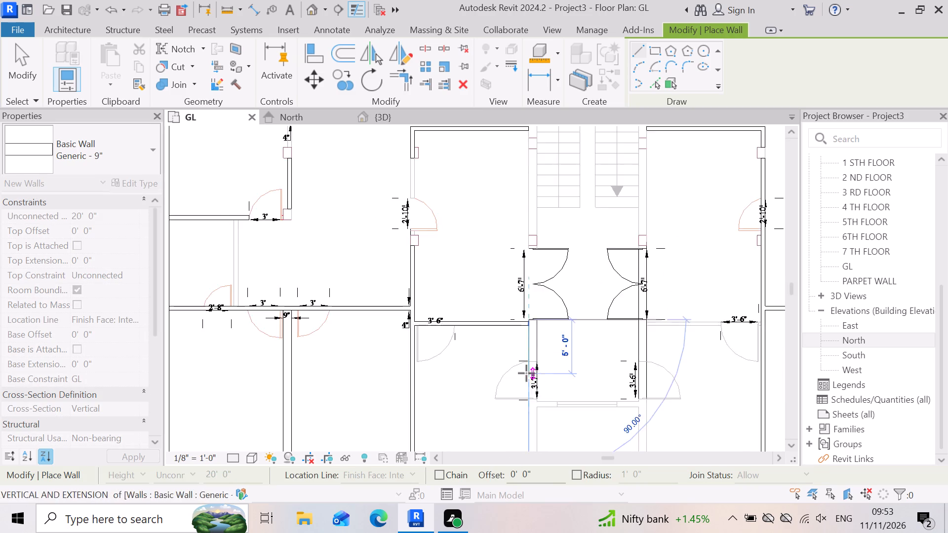
scroll(535, 443, up, 13)
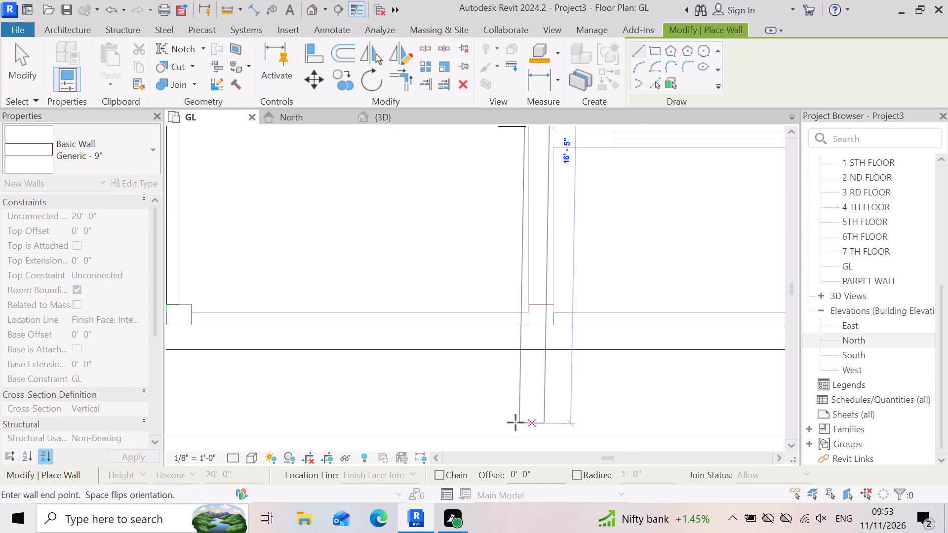
scroll(524, 345, up, 4)
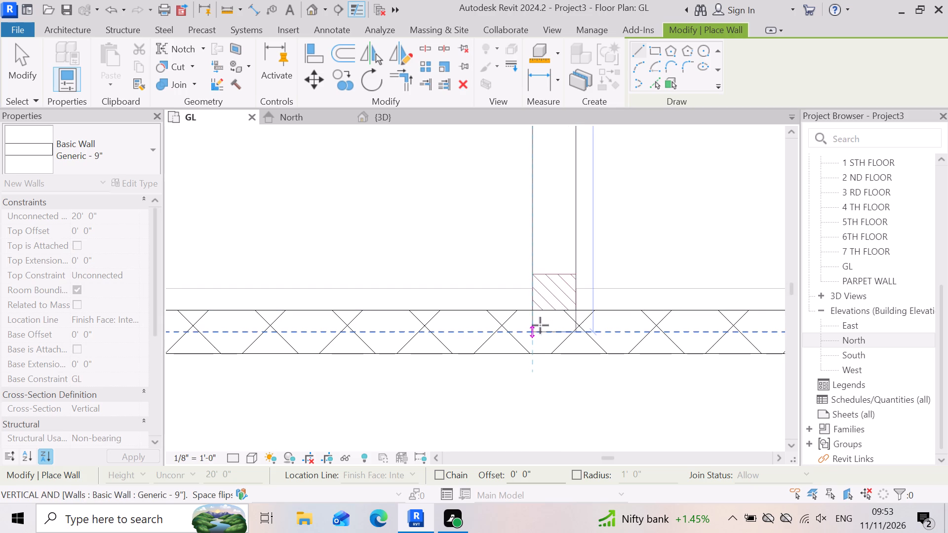
click(542, 322)
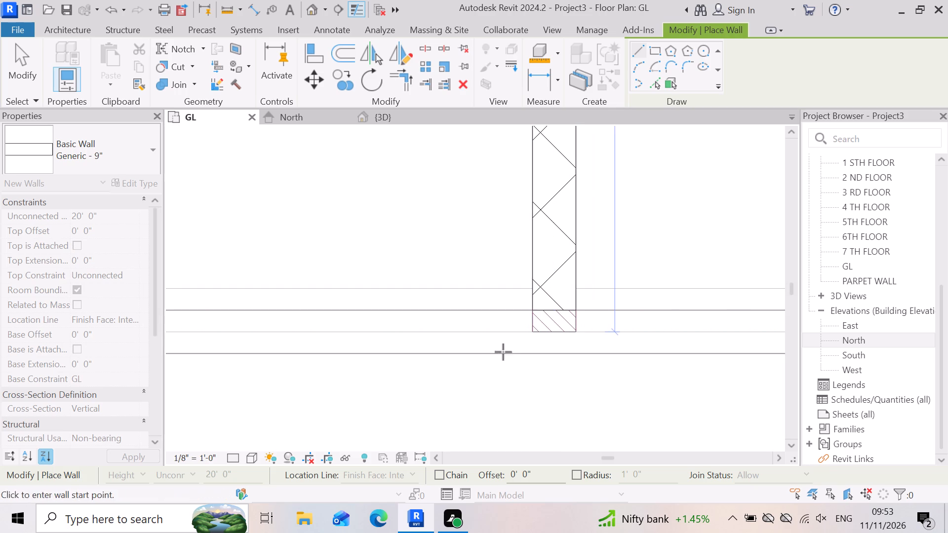
key(Escape)
Draw a vertical Generic - 9" wall along the staircase's west side, from the north exterior wall to the lower end of the west 6'-7" double door.
scroll(483, 383, down, 11)
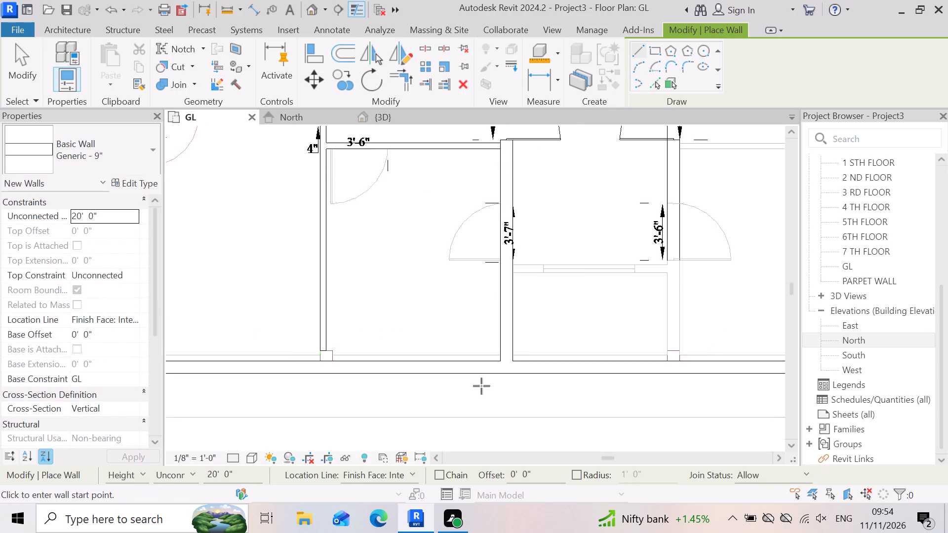
scroll(481, 386, down, 3)
scroll(593, 225, up, 3)
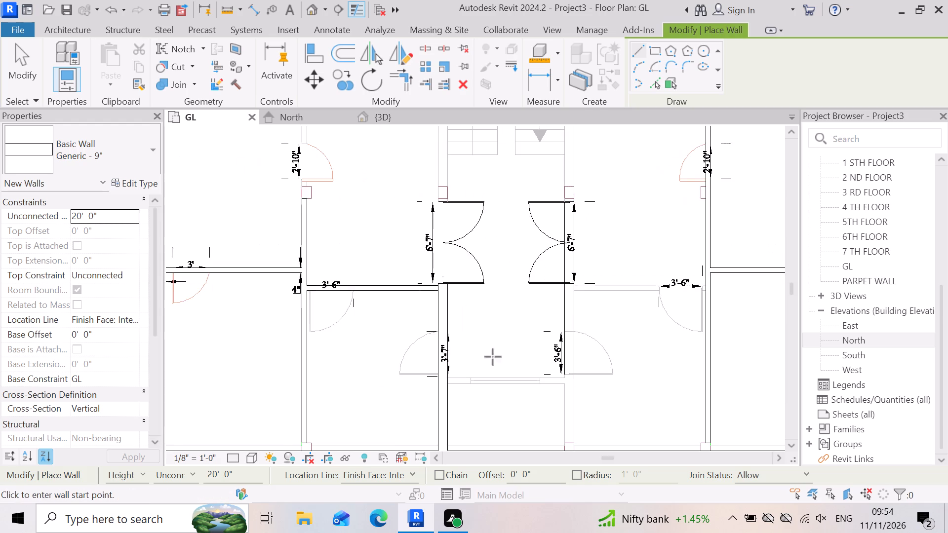
scroll(497, 367, down, 3)
scroll(579, 204, up, 4)
scroll(511, 430, down, 3)
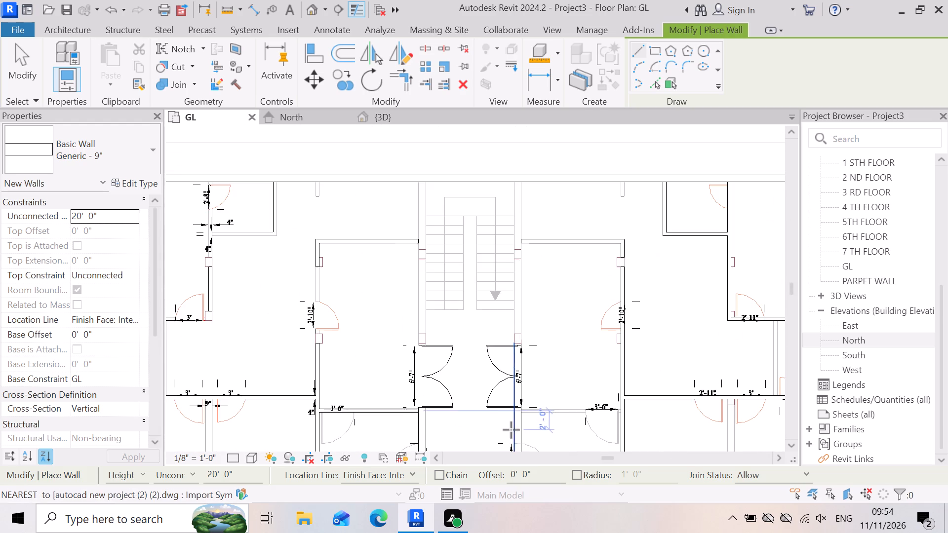
scroll(435, 433, down, 5)
scroll(401, 270, up, 9)
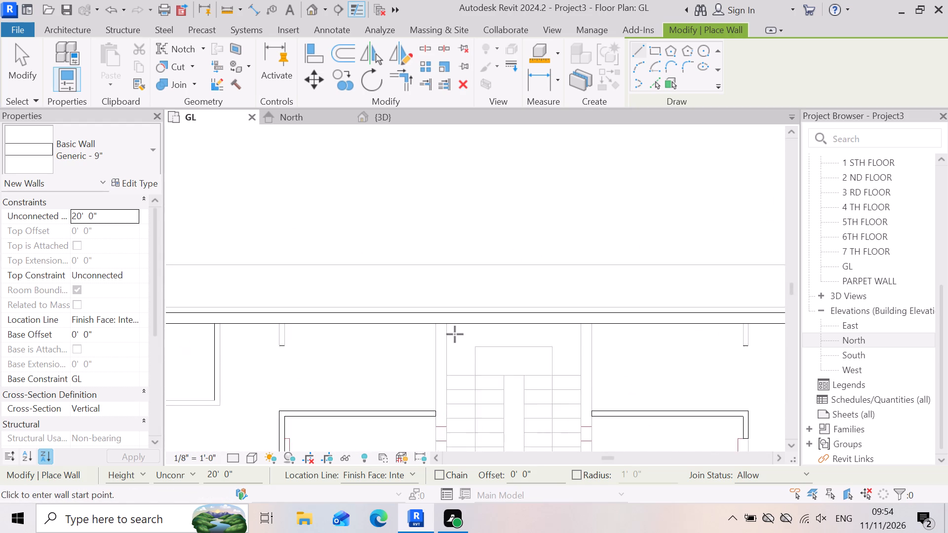
scroll(455, 334, up, 7)
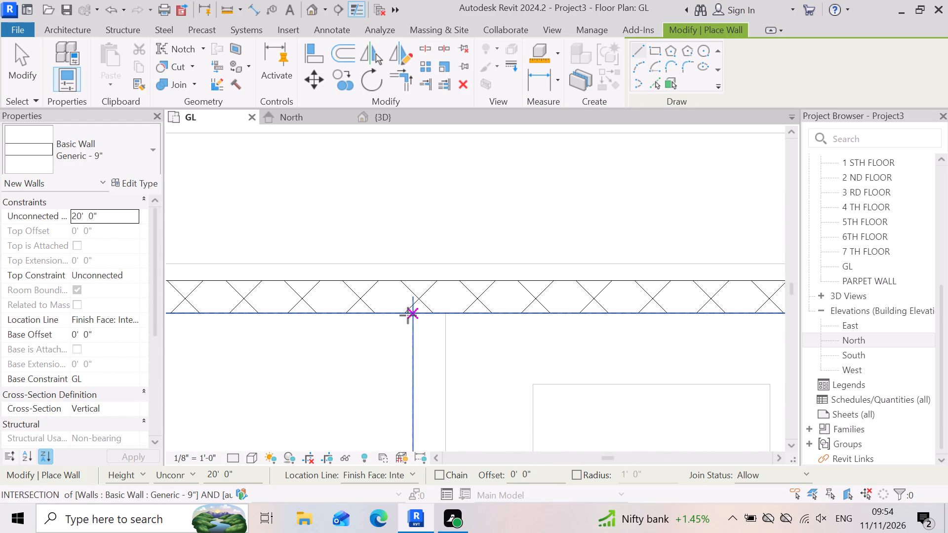
click(408, 315)
scroll(477, 364, down, 8)
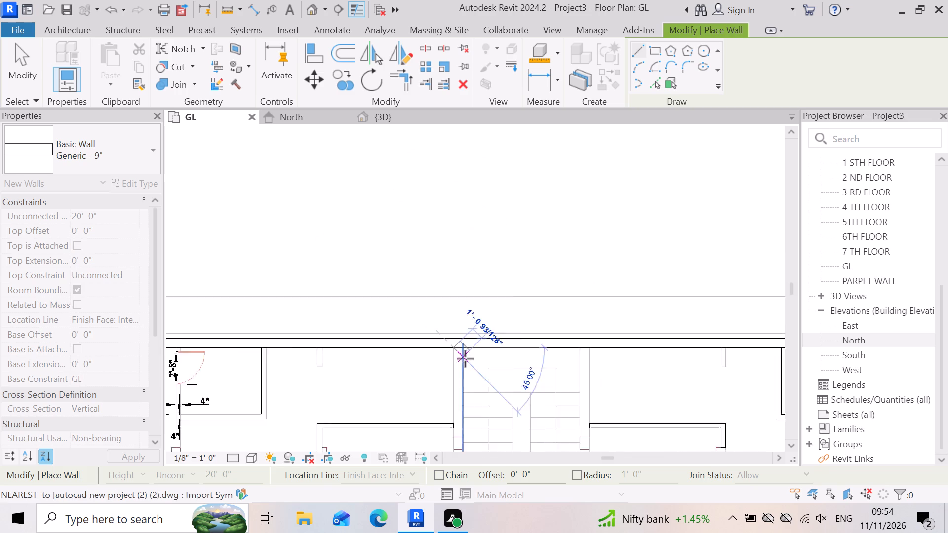
scroll(465, 359, down, 13)
scroll(460, 445, up, 2)
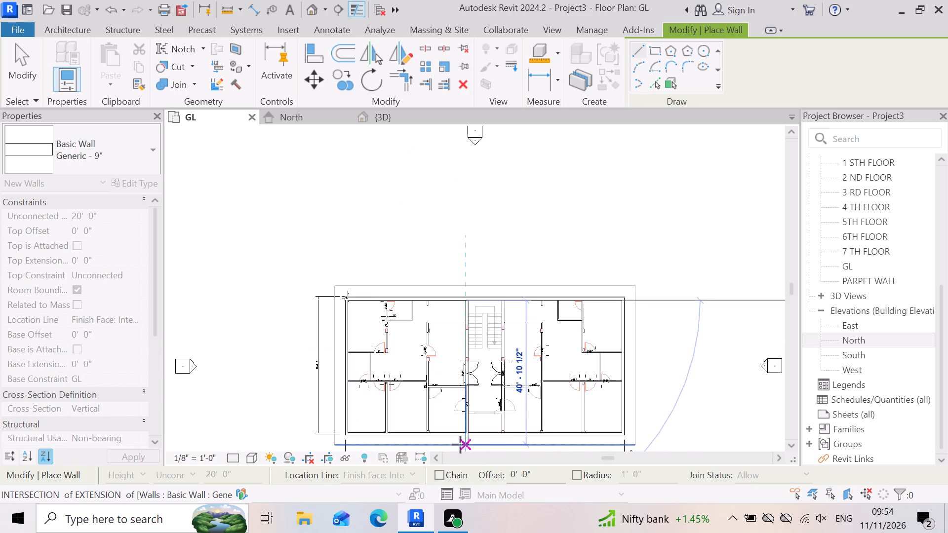
scroll(460, 445, up, 6)
scroll(469, 381, up, 3)
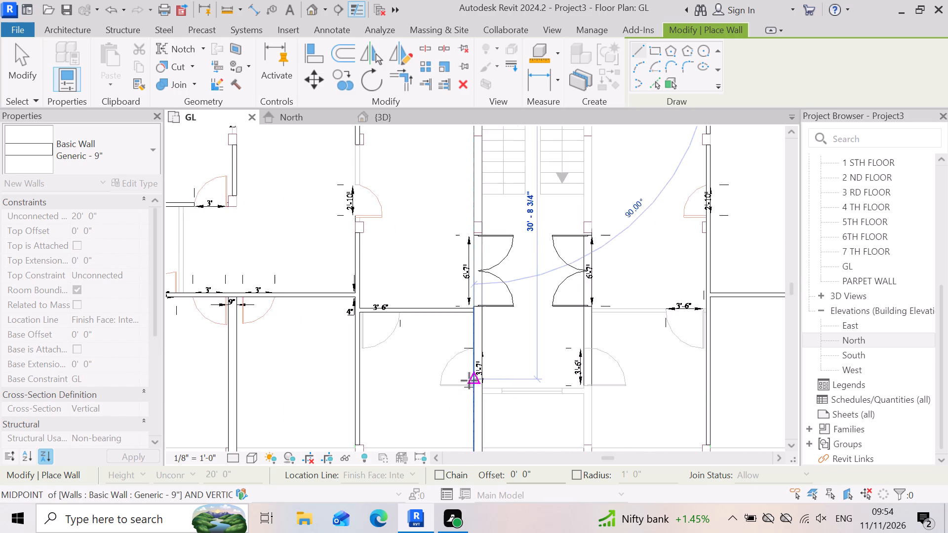
scroll(469, 381, up, 4)
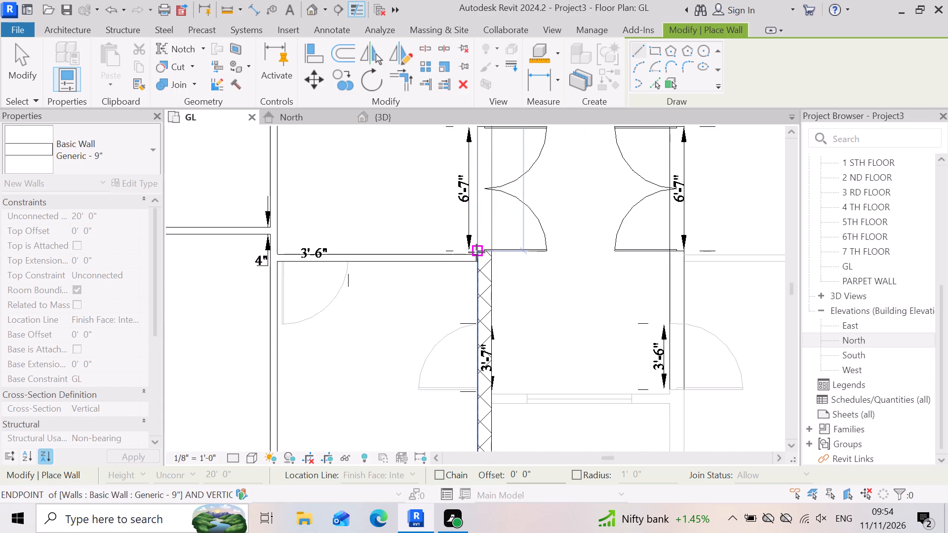
click(476, 252)
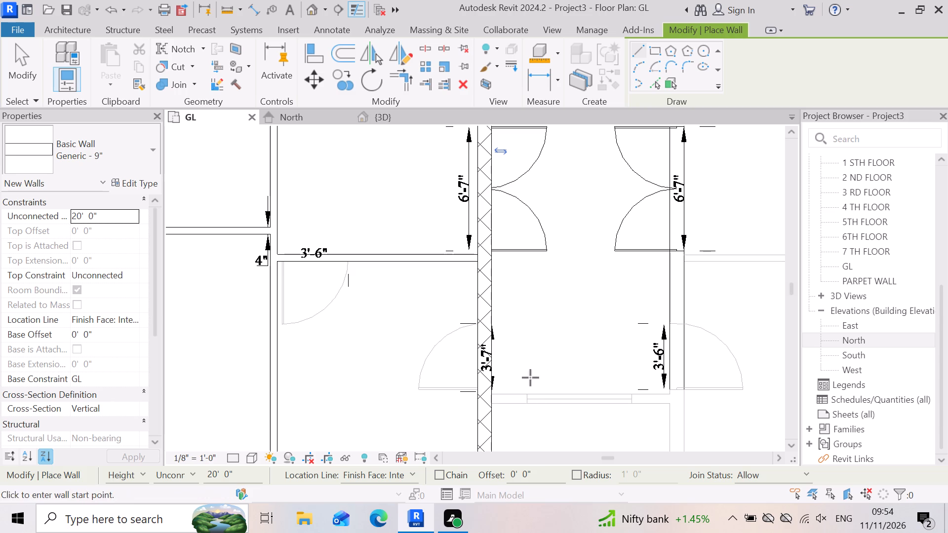
key(Escape)
Draw a vertical Generic - 9" wall along the staircase's east side, from the north exterior wall down to the south exterior wall.
scroll(399, 385, down, 5)
scroll(644, 328, down, 4)
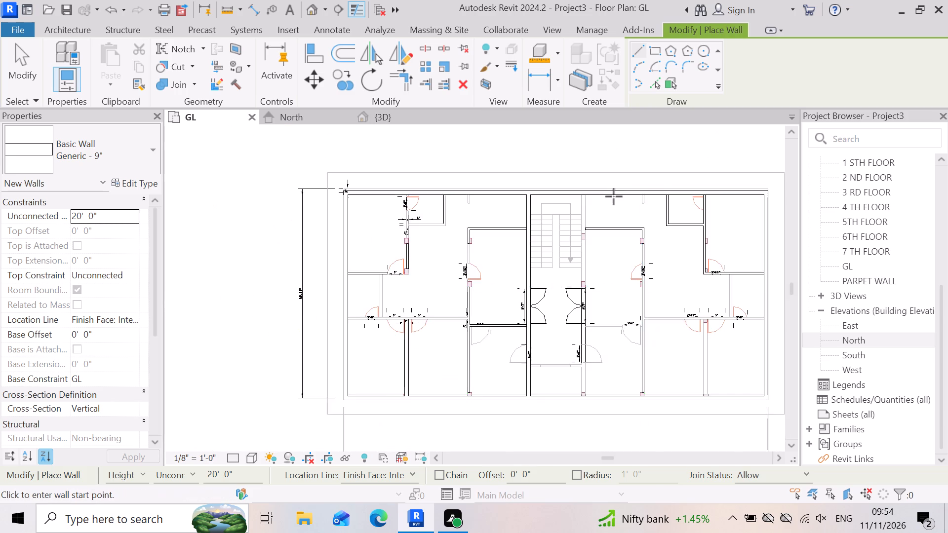
scroll(609, 180, up, 11)
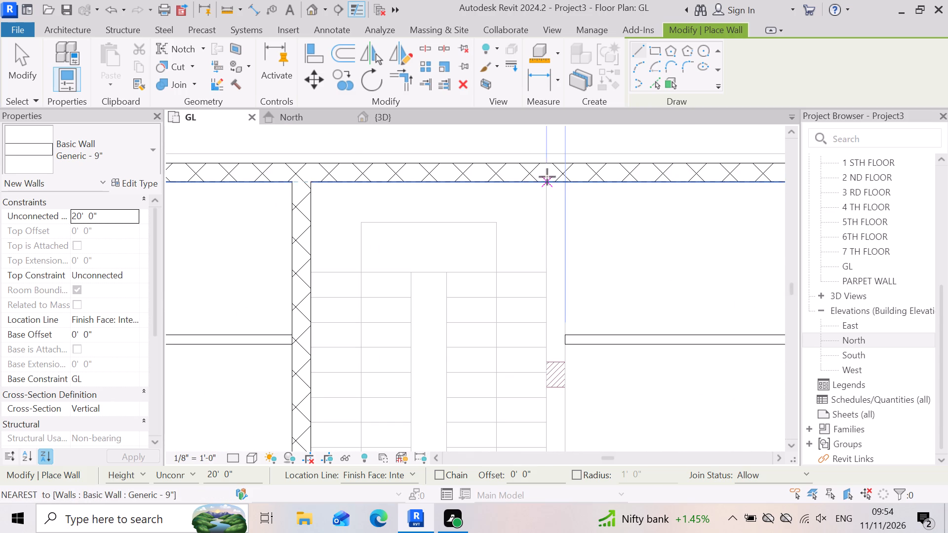
scroll(545, 190, up, 5)
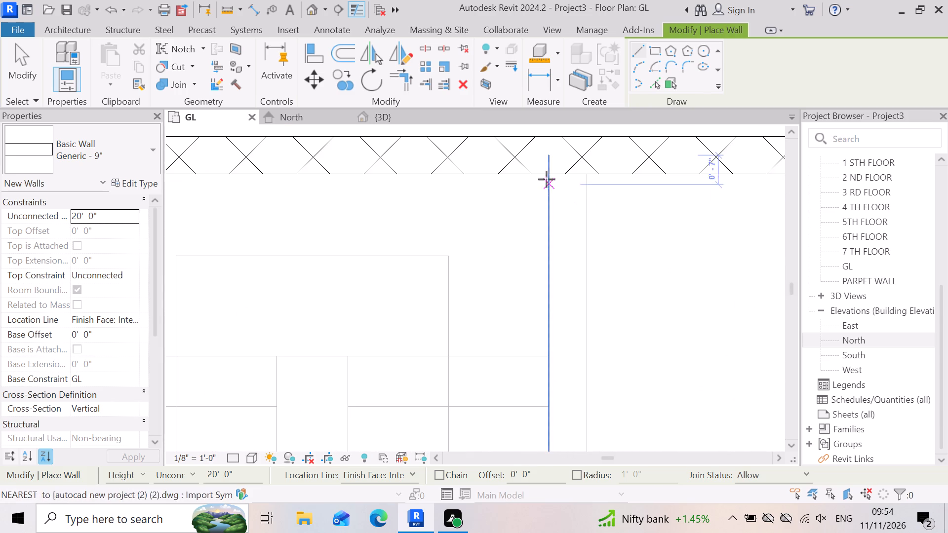
click(547, 174)
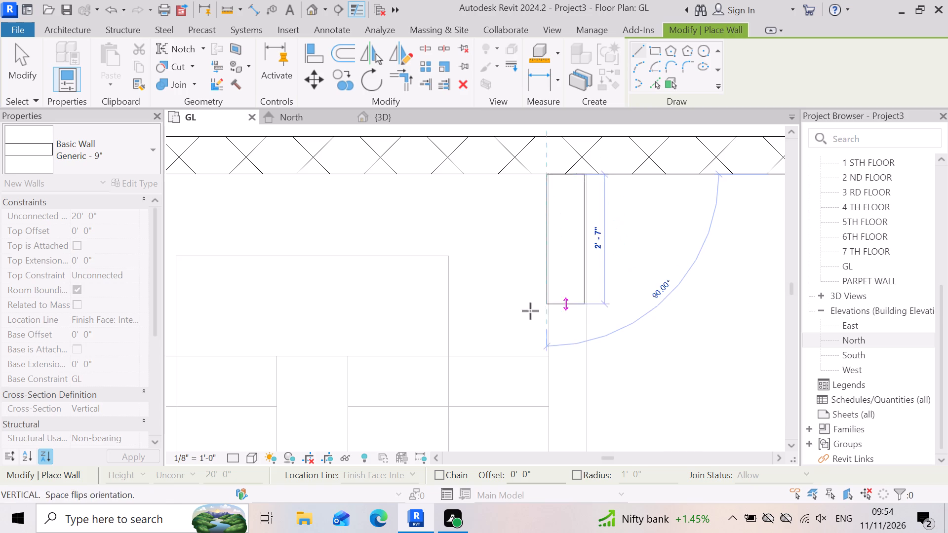
key(space)
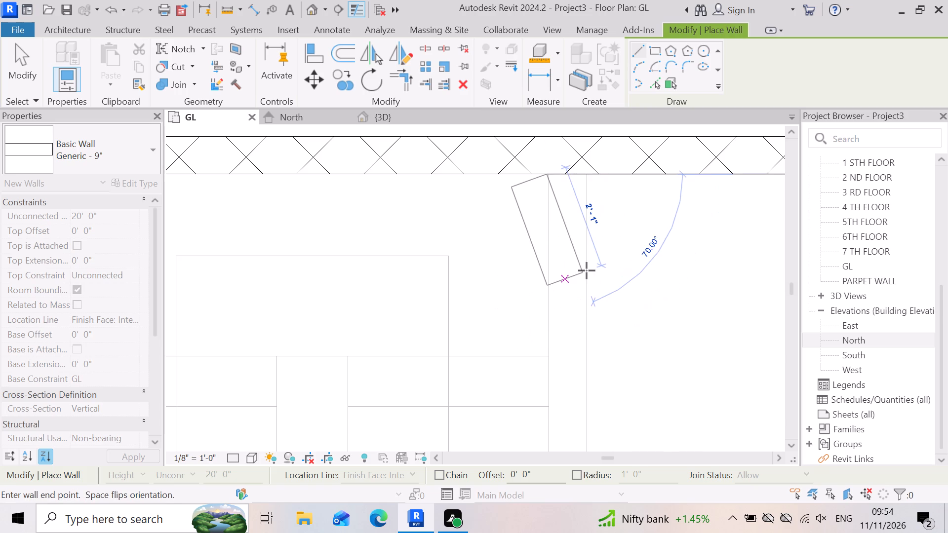
key(space)
scroll(562, 309, down, 1)
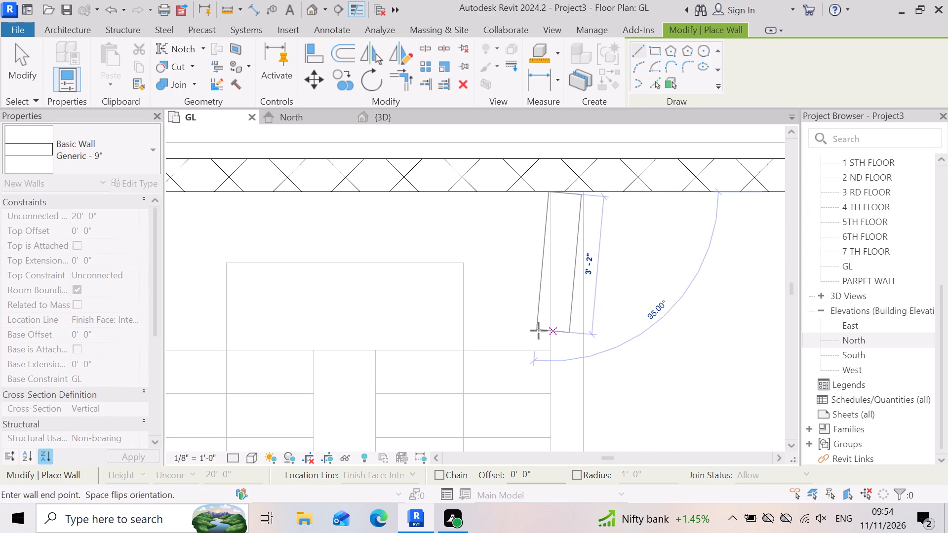
scroll(553, 332, down, 13)
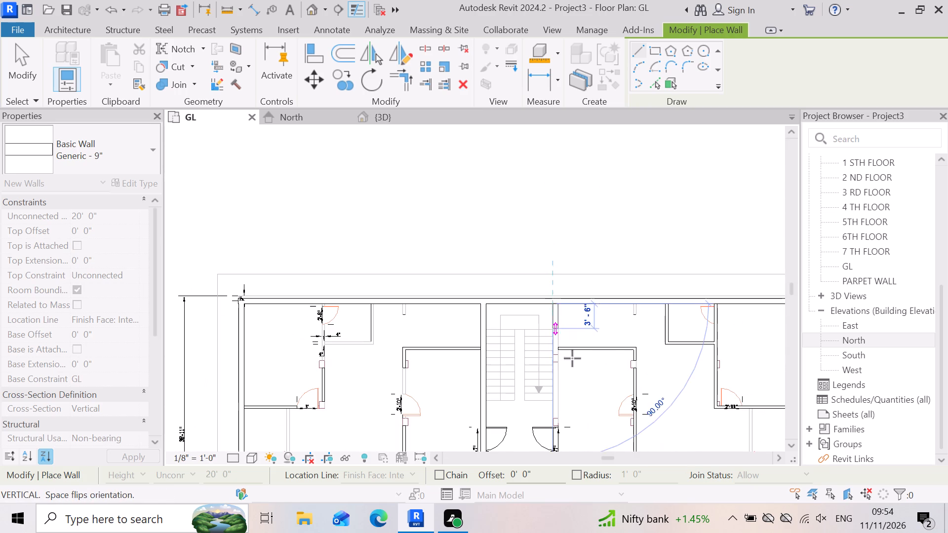
scroll(561, 387, down, 10)
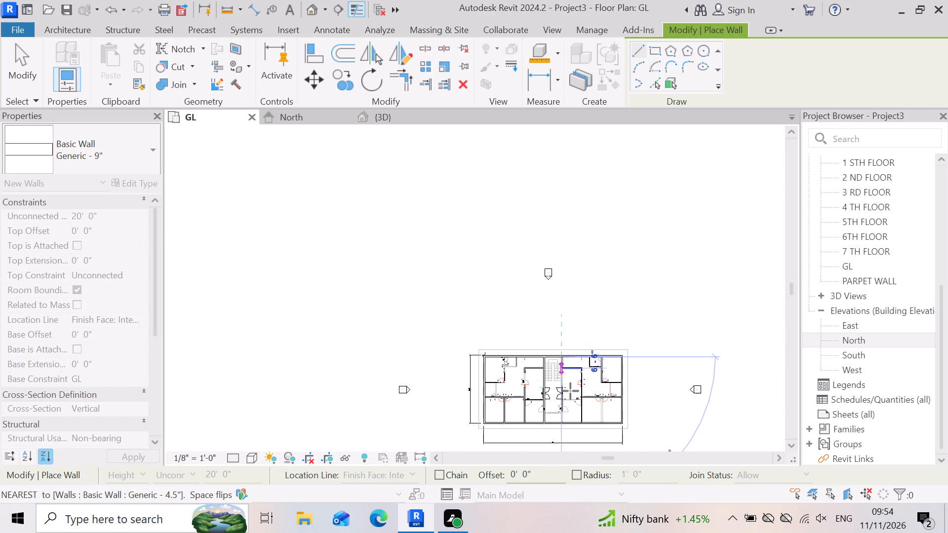
scroll(561, 428, up, 15)
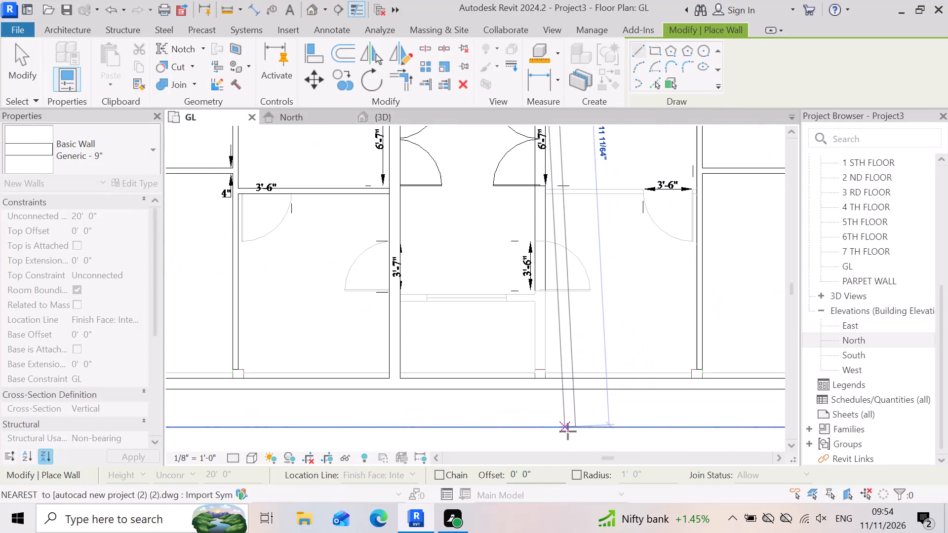
scroll(536, 409, up, 6)
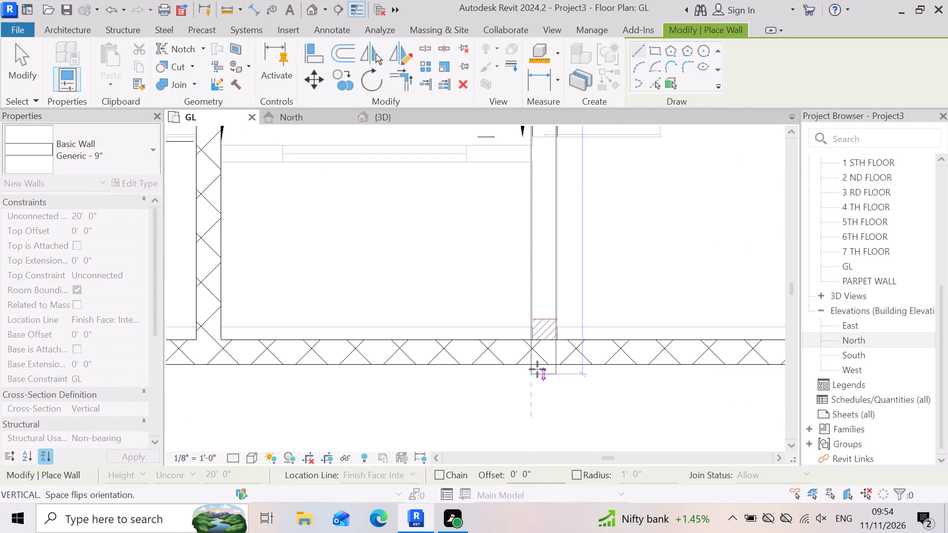
scroll(557, 313, up, 2)
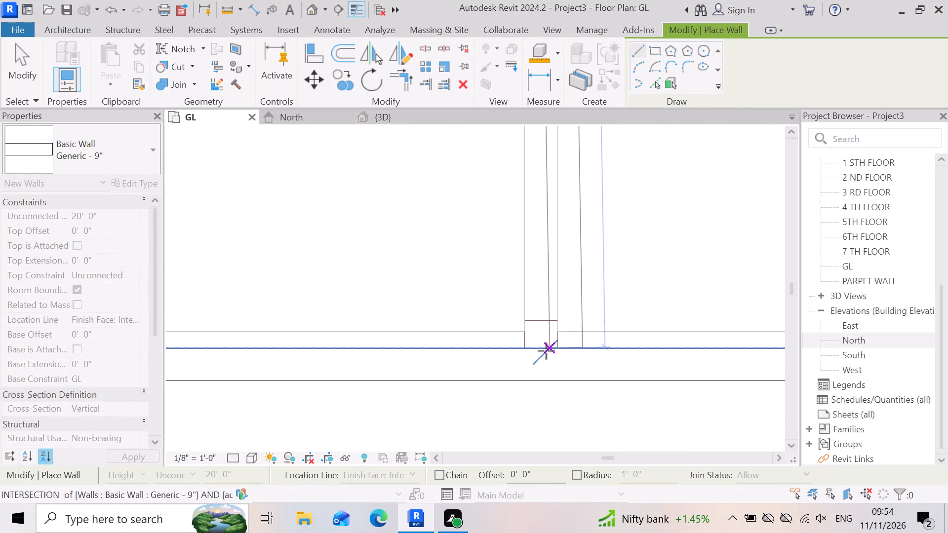
scroll(531, 346, up, 7)
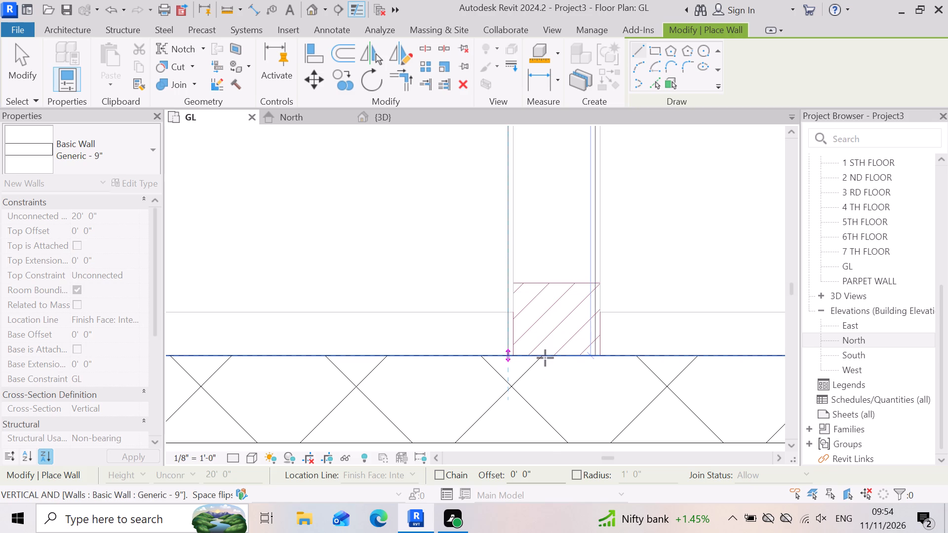
click(545, 358)
scroll(534, 415, down, 4)
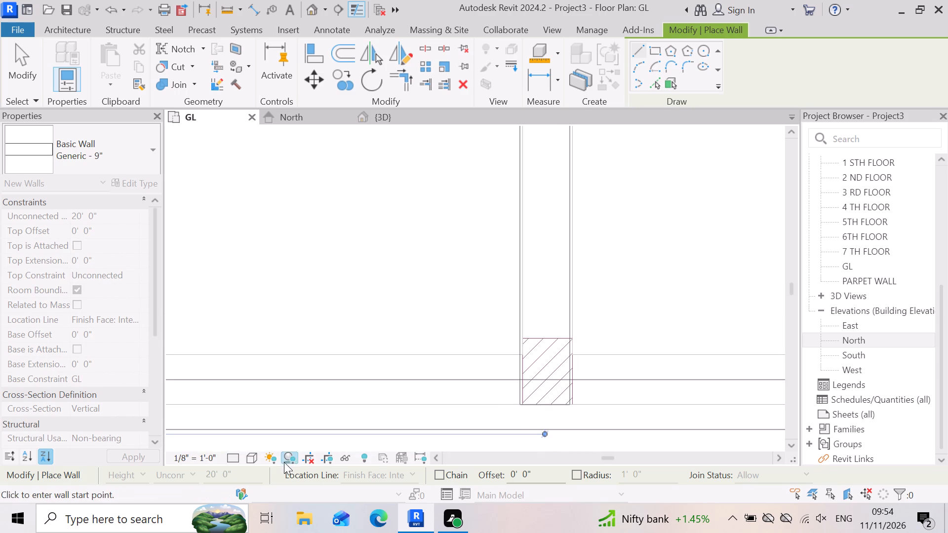
scroll(568, 382, down, 5)
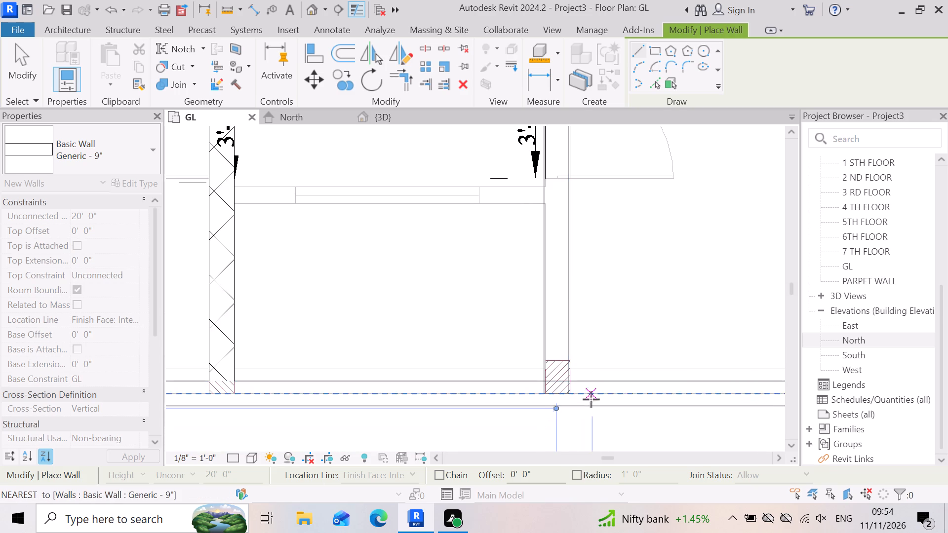
key(Escape)
Draw a vertical Generic - 9" wall between the east 2'-11" and 3' doors, from the 4.5" partition down to the south exterior wall.
scroll(676, 369, down, 12)
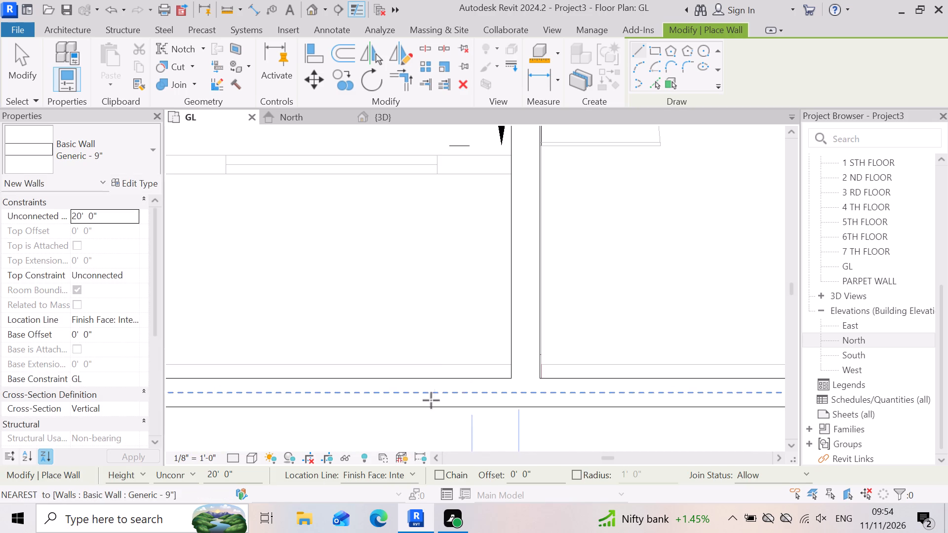
scroll(451, 401, down, 11)
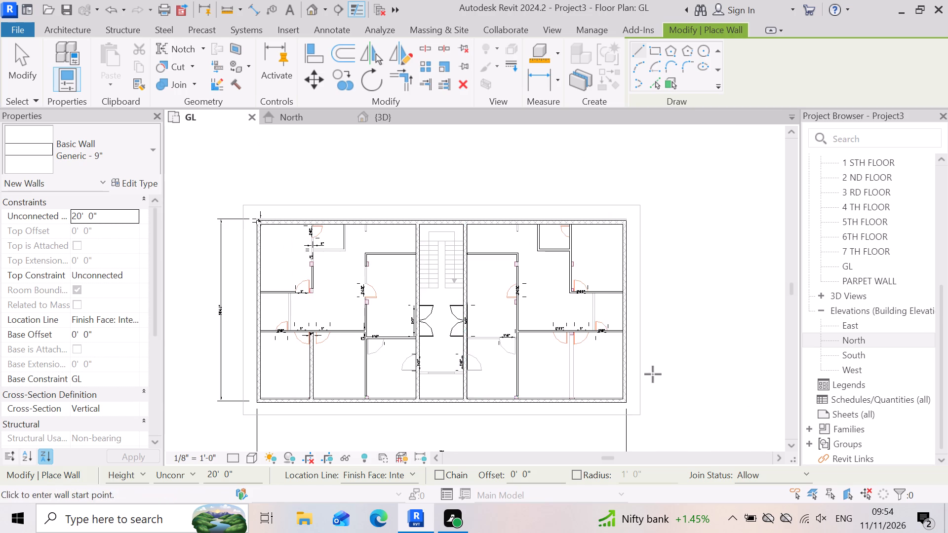
scroll(649, 367, up, 2)
scroll(569, 344, up, 3)
scroll(521, 320, up, 16)
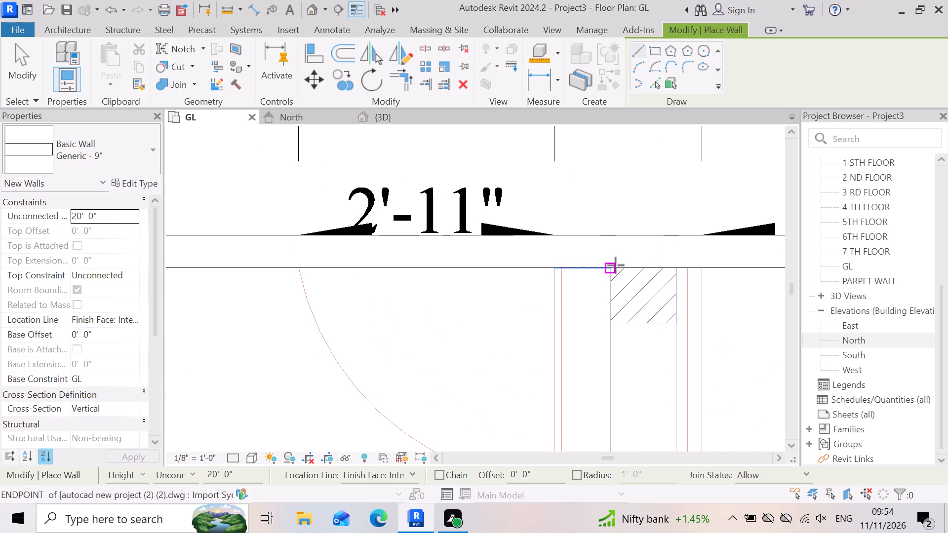
click(616, 265)
scroll(627, 338, down, 14)
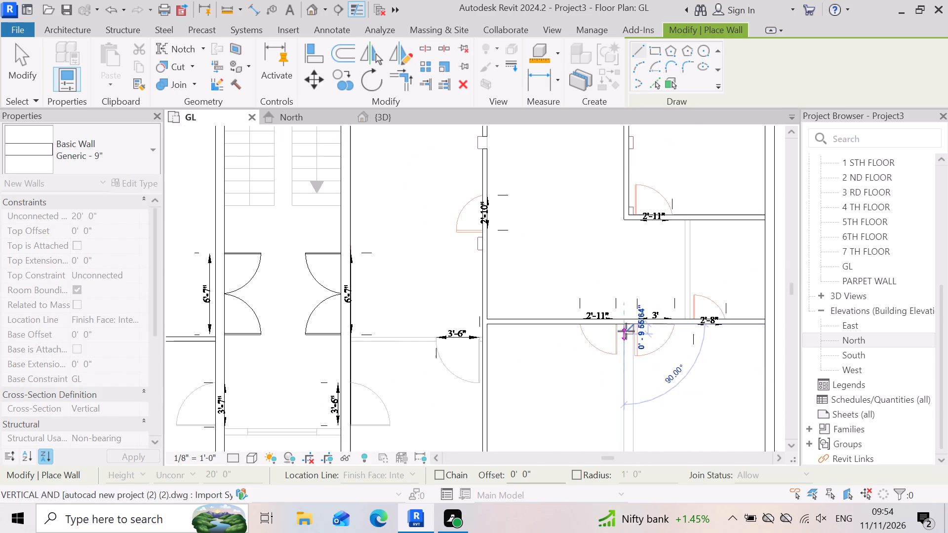
scroll(610, 360, down, 6)
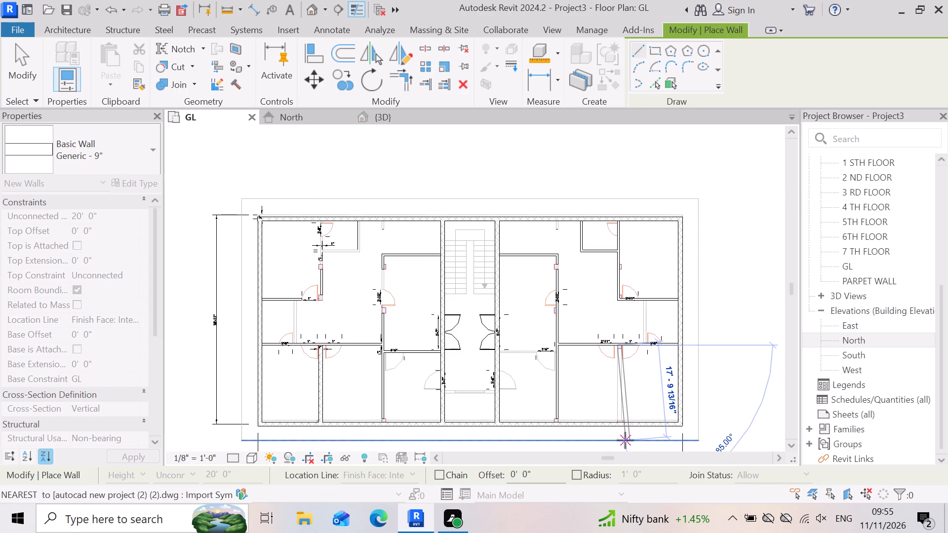
scroll(623, 434, up, 15)
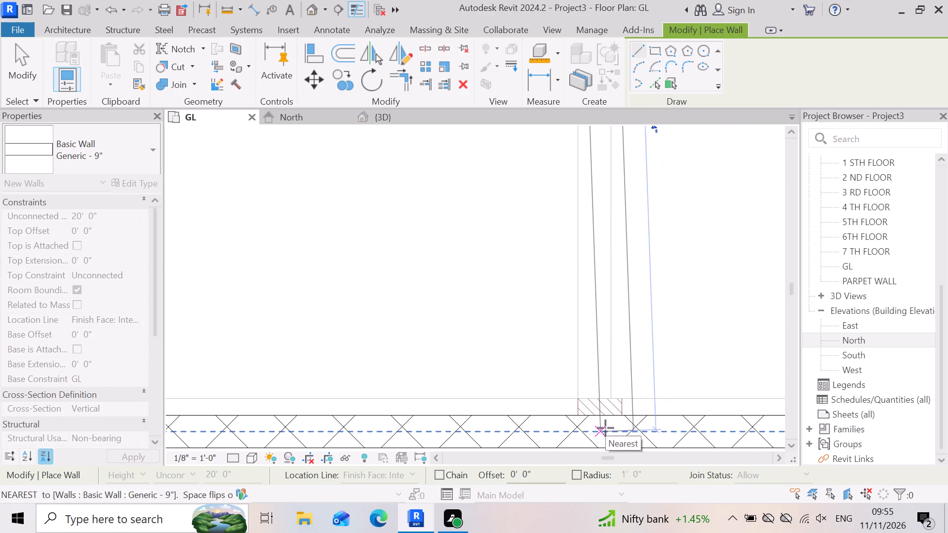
scroll(585, 423, up, 6)
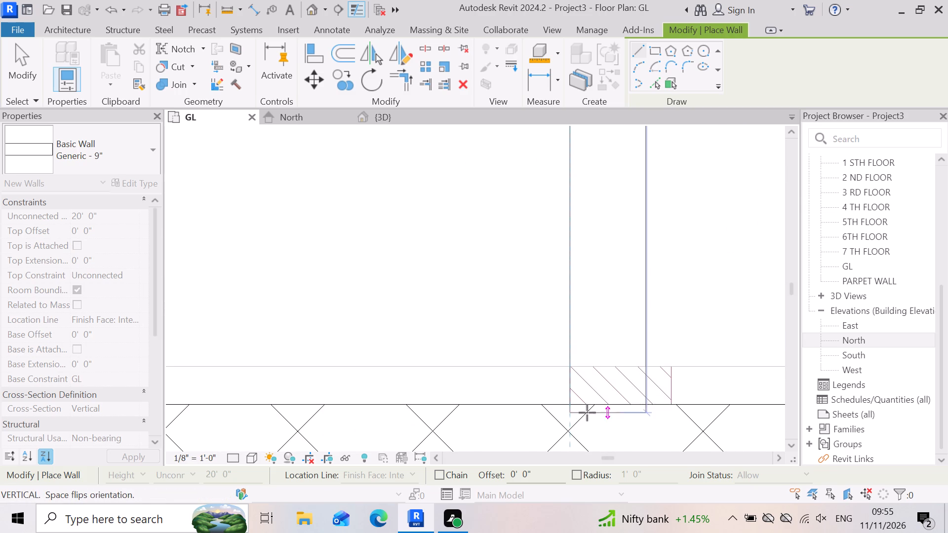
scroll(586, 401, down, 7)
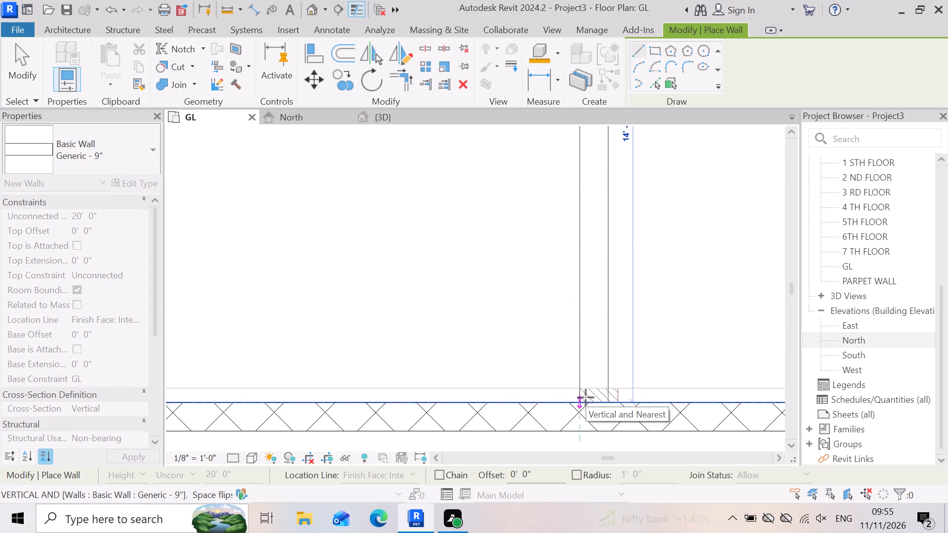
scroll(586, 397, up, 6)
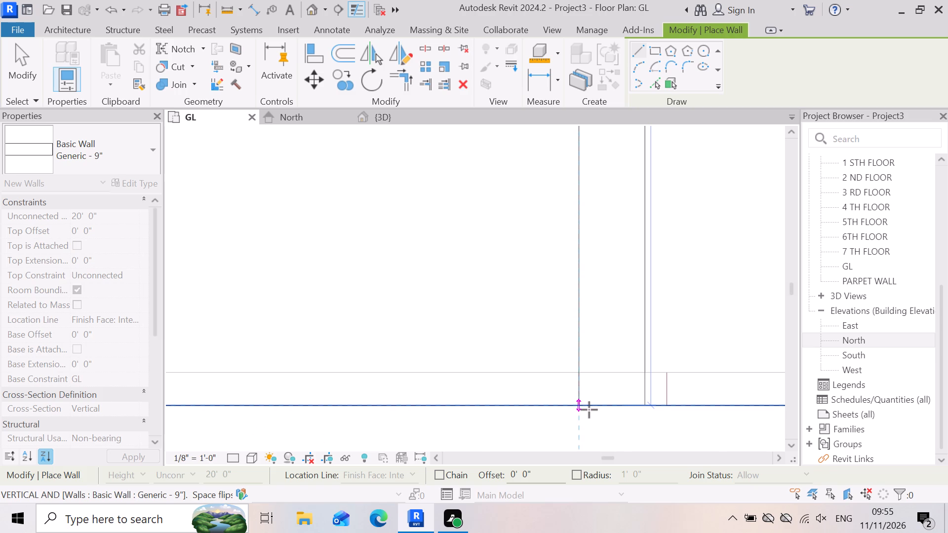
click(590, 410)
scroll(586, 401, down, 5)
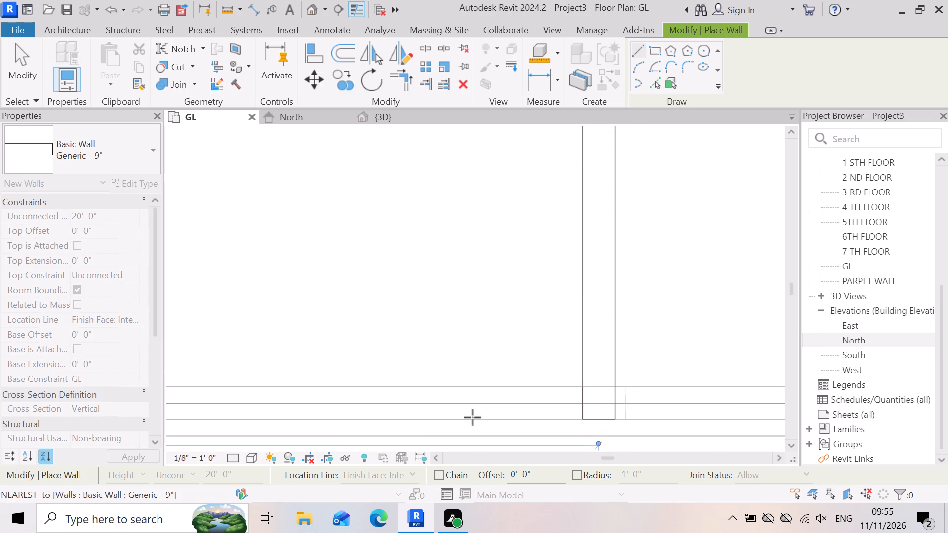
key(Escape)
scroll(536, 358, down, 4)
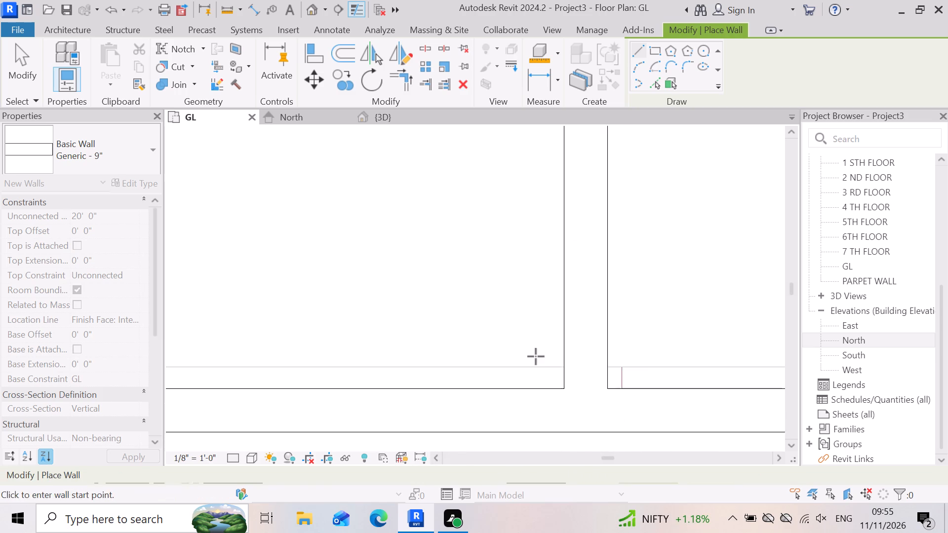
Examine the GL plan around the door openings and partitions for linked linework that still needs walls.
scroll(536, 356, down, 2)
scroll(635, 403, down, 7)
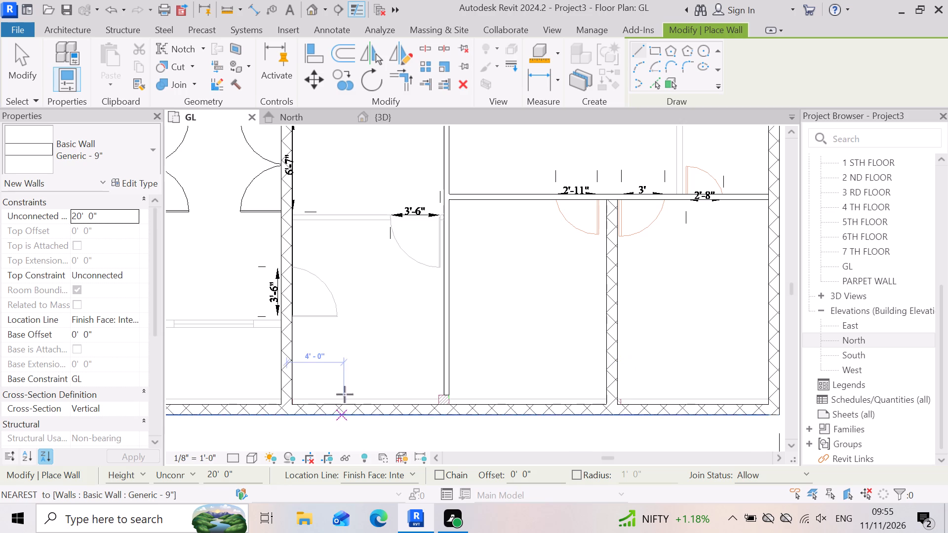
scroll(338, 209, up, 7)
scroll(276, 256, up, 3)
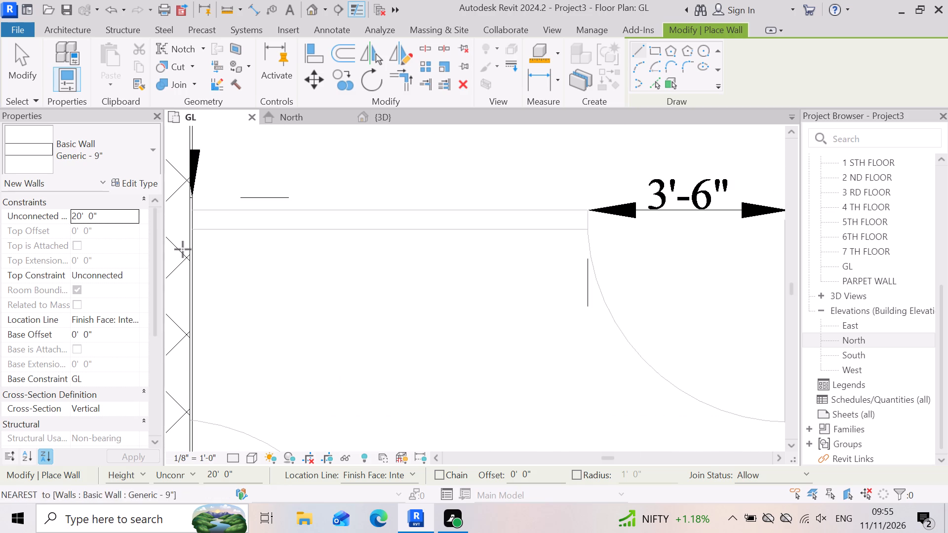
scroll(536, 273, up, 1)
scroll(567, 278, down, 9)
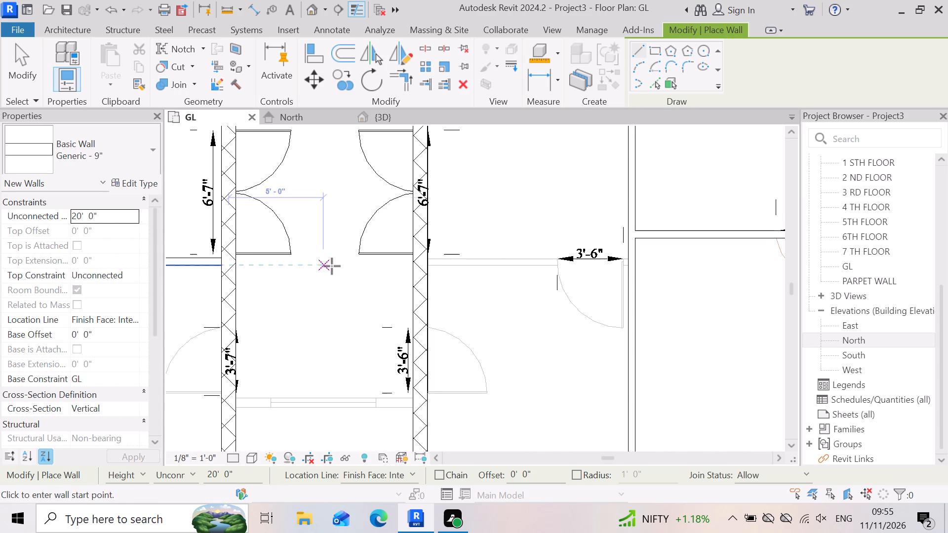
scroll(497, 254, up, 4)
scroll(572, 346, down, 4)
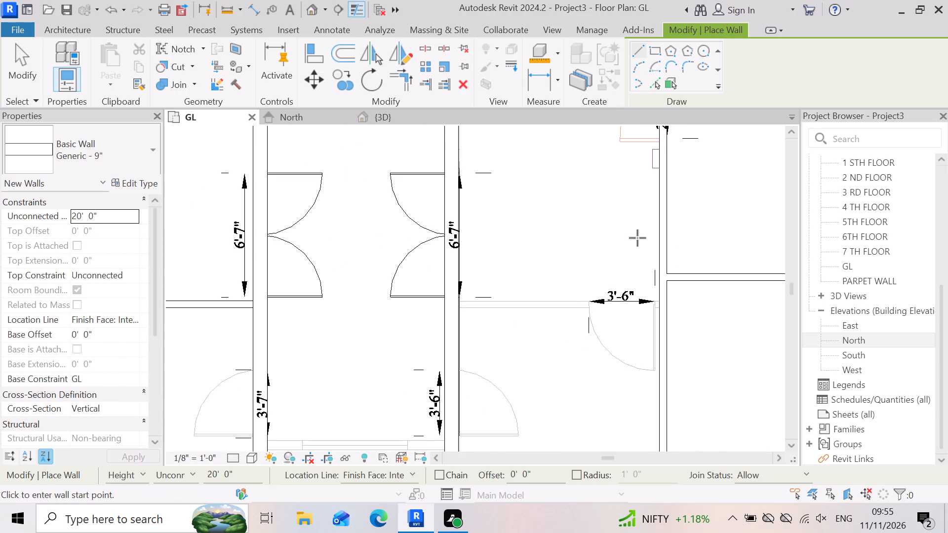
click(58, 32)
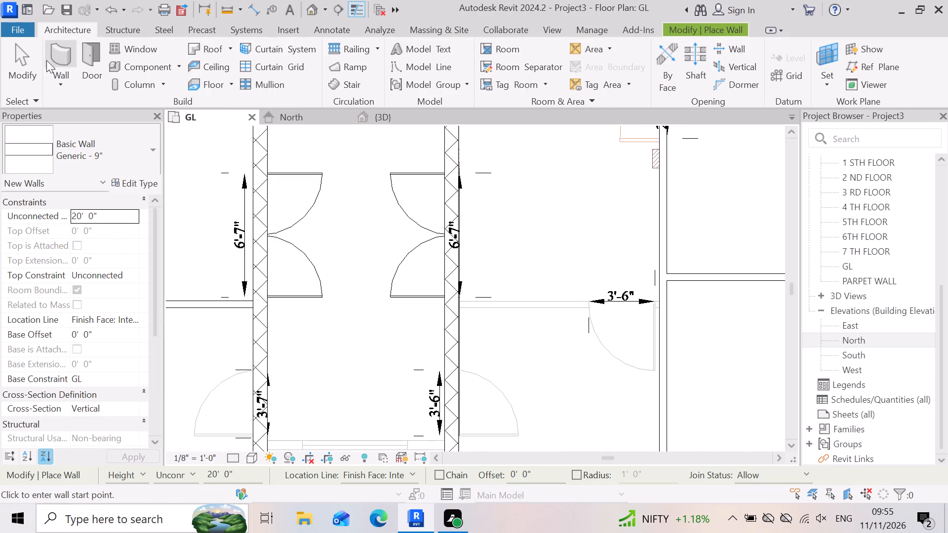
click(48, 54)
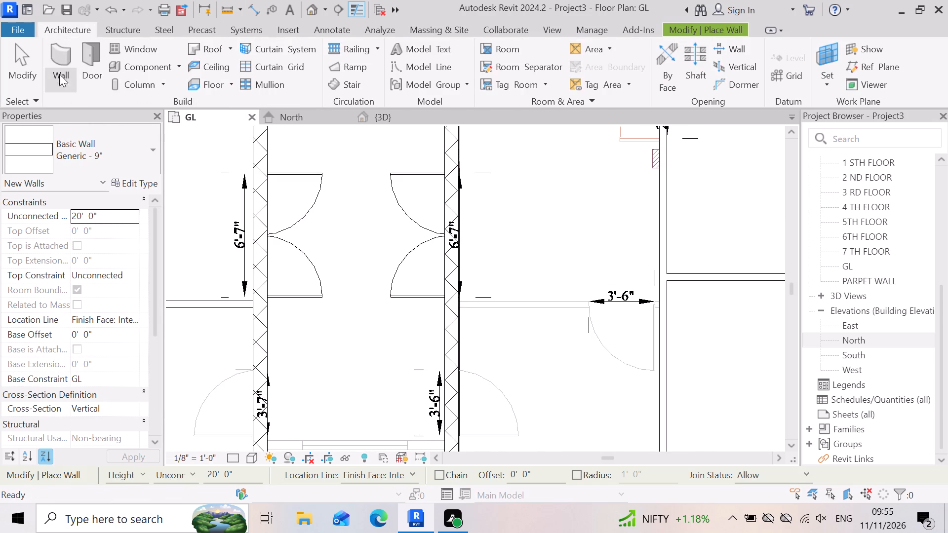
click(55, 53)
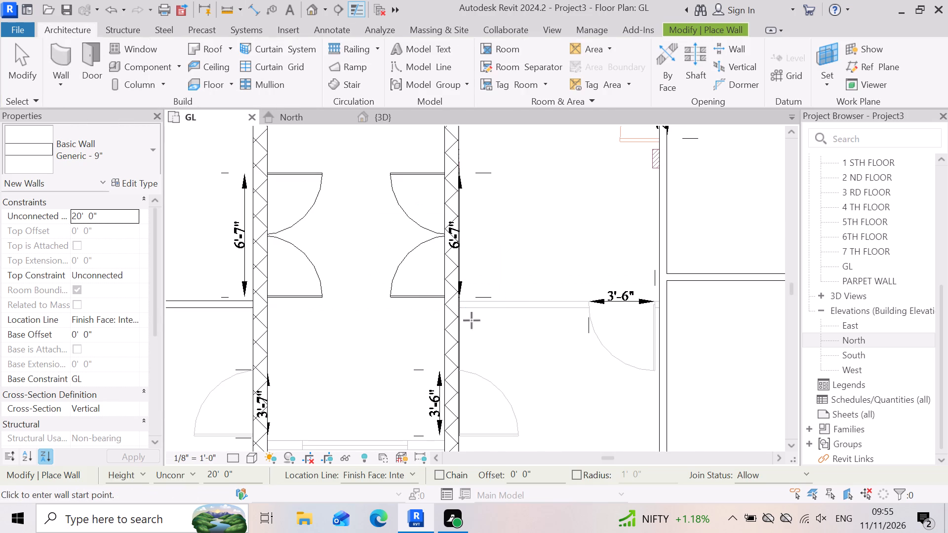
scroll(560, 318, down, 8)
scroll(306, 304, up, 3)
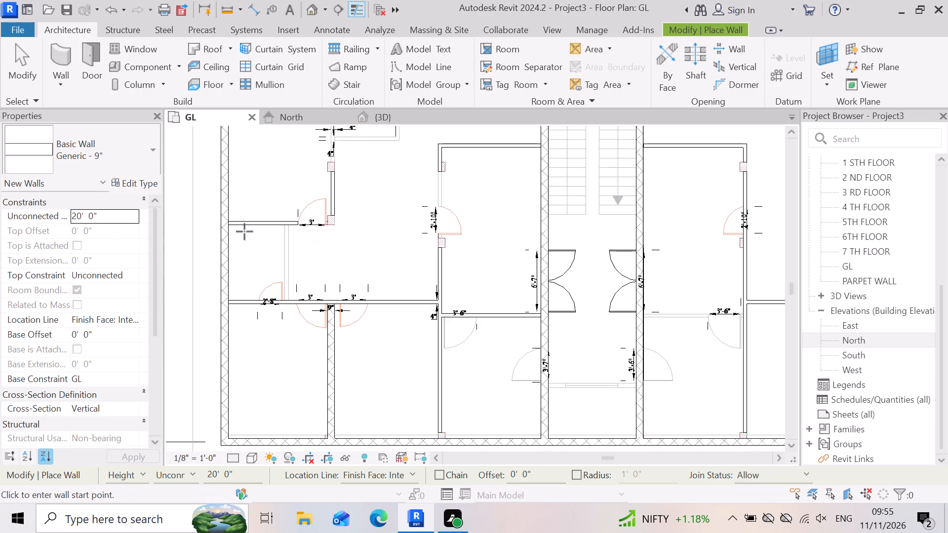
scroll(240, 223, up, 12)
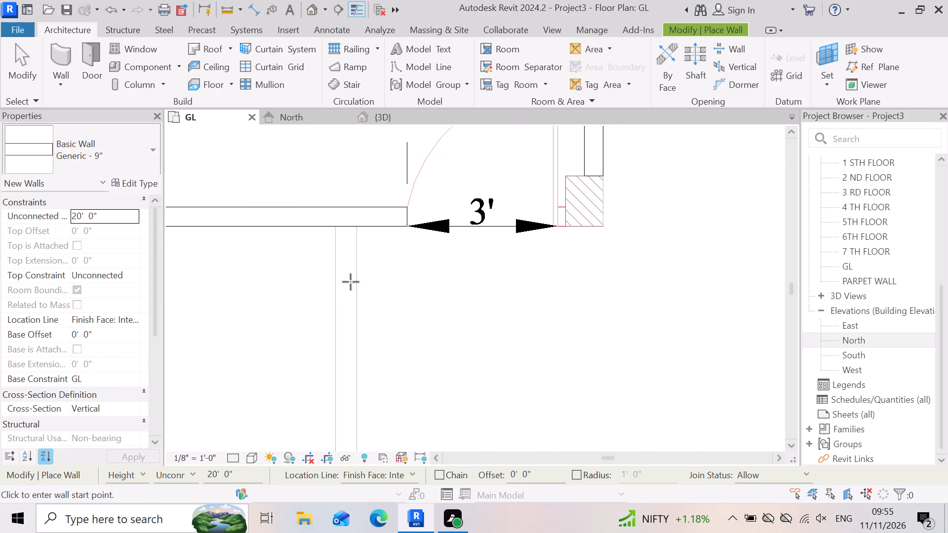
scroll(352, 282, down, 13)
scroll(458, 249, down, 3)
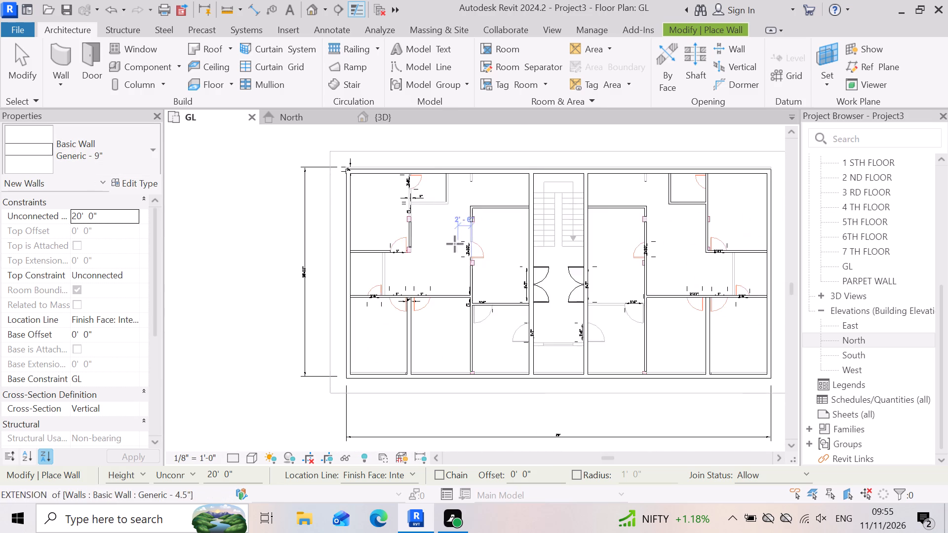
scroll(402, 183, up, 10)
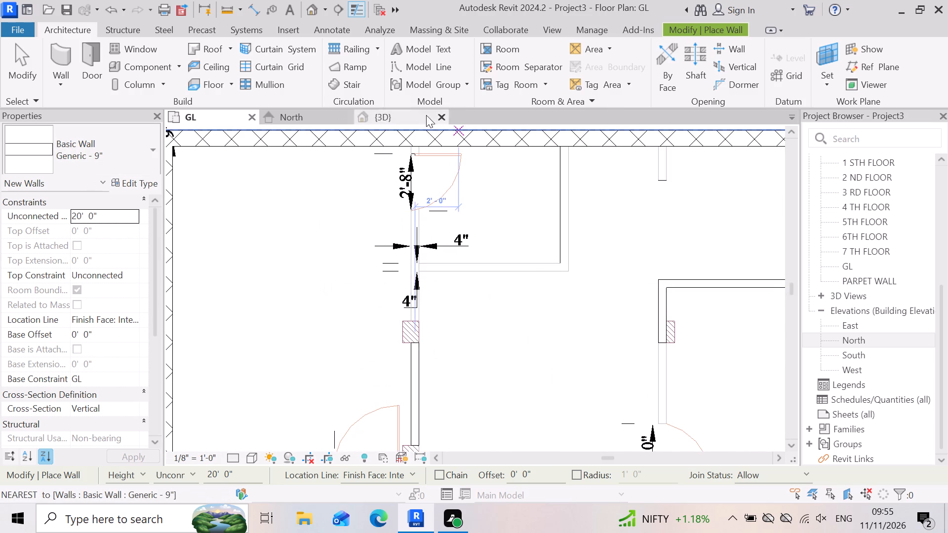
Draw a vertical Generic - 4.5" wall from the column north of the northwest 3' door, past the 2'-8" door, to the north exterior wall.
click(68, 88)
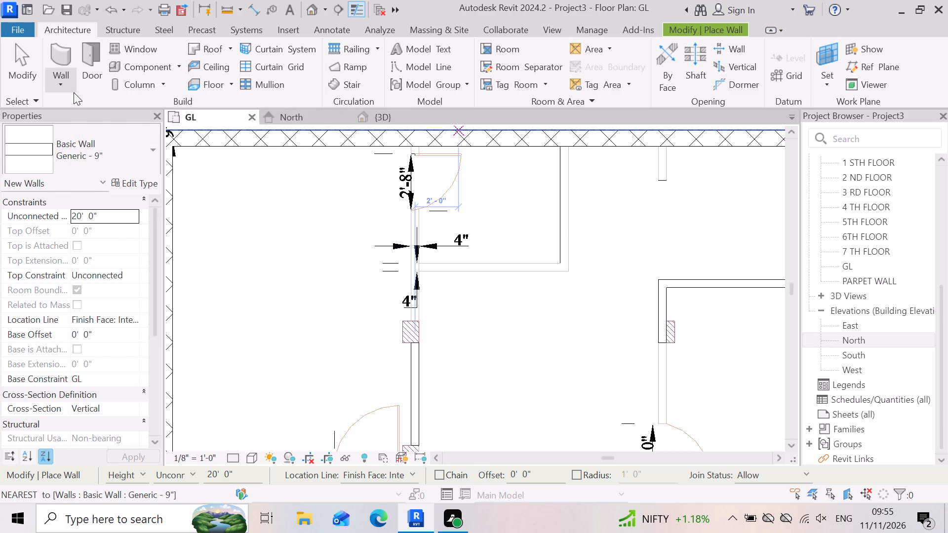
click(235, 168)
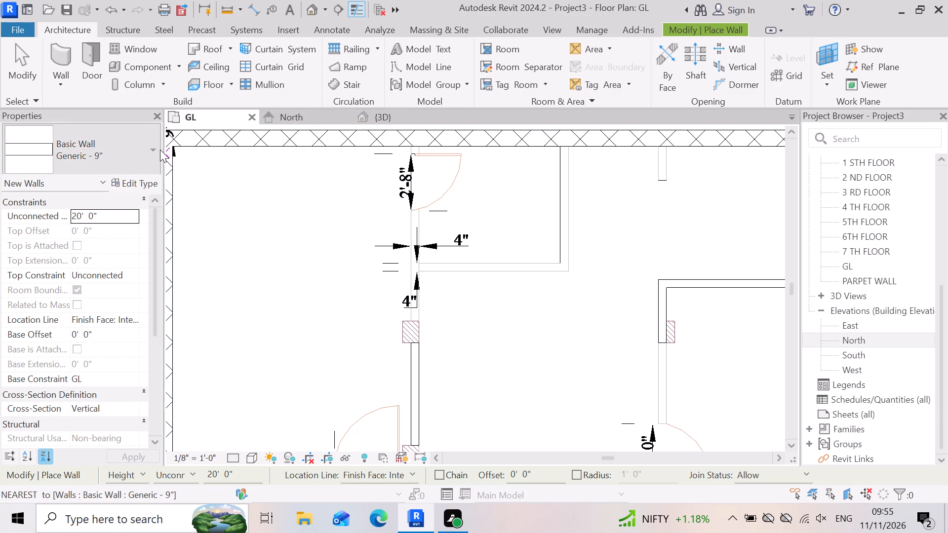
click(154, 148)
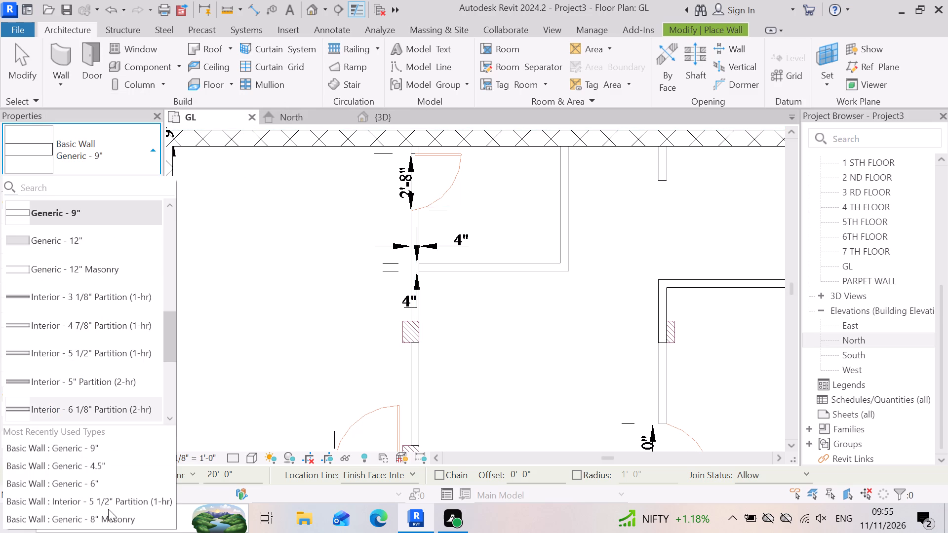
click(103, 468)
scroll(495, 413, down, 5)
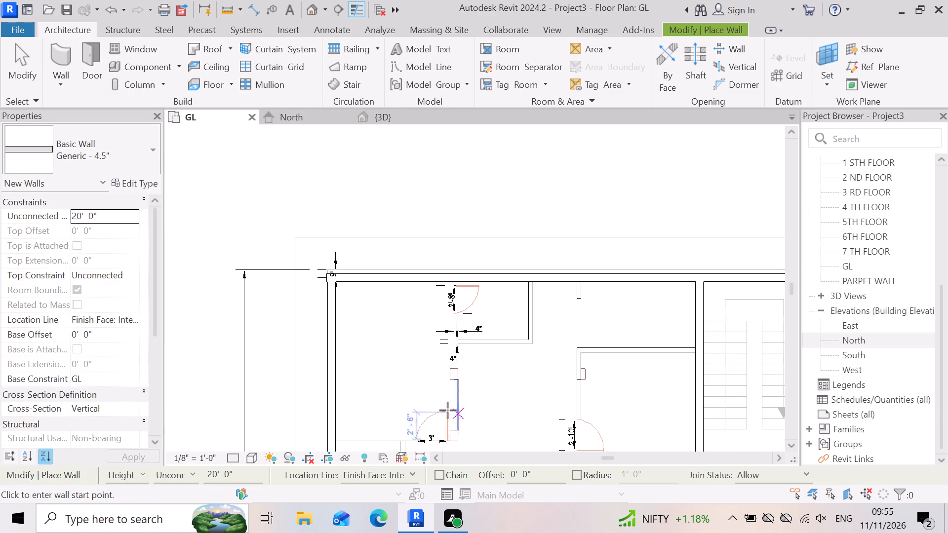
scroll(437, 409, up, 4)
scroll(486, 361, up, 8)
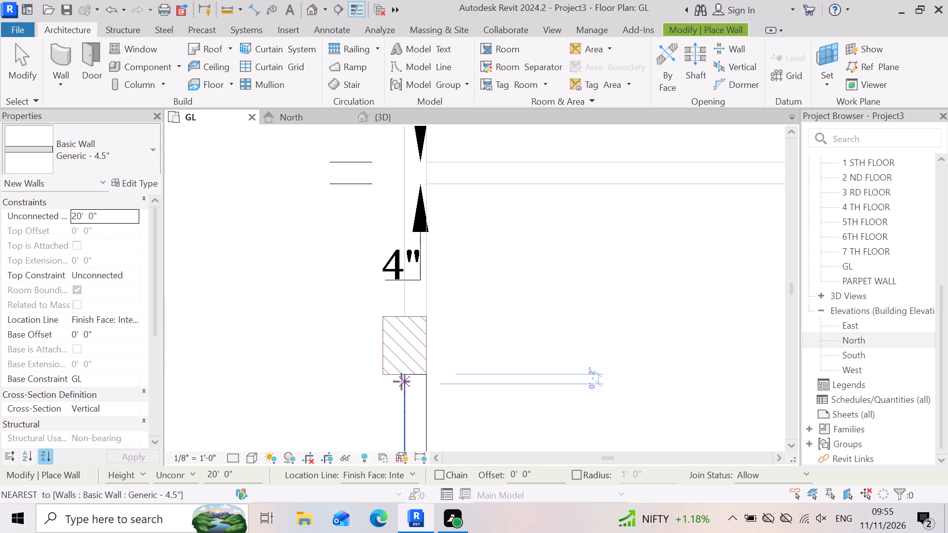
click(403, 373)
scroll(447, 419, down, 4)
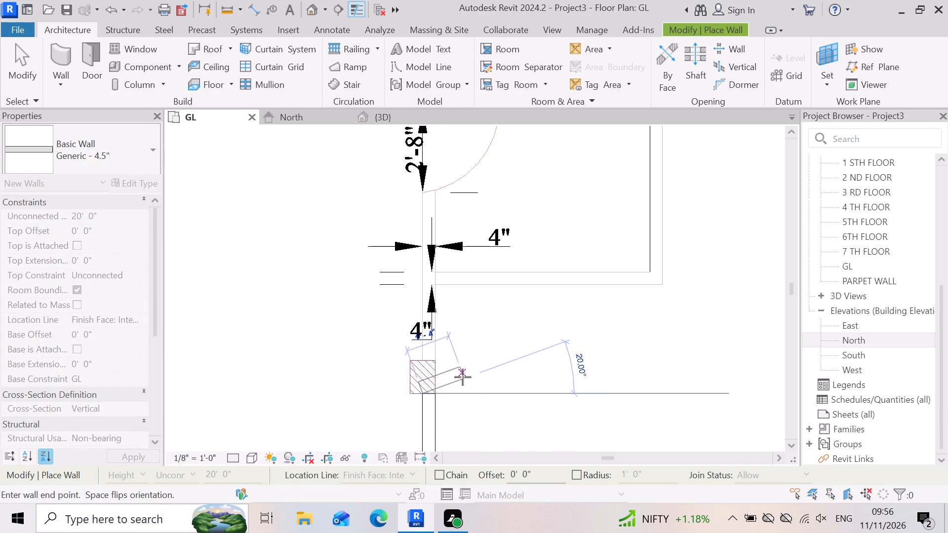
scroll(462, 380, down, 4)
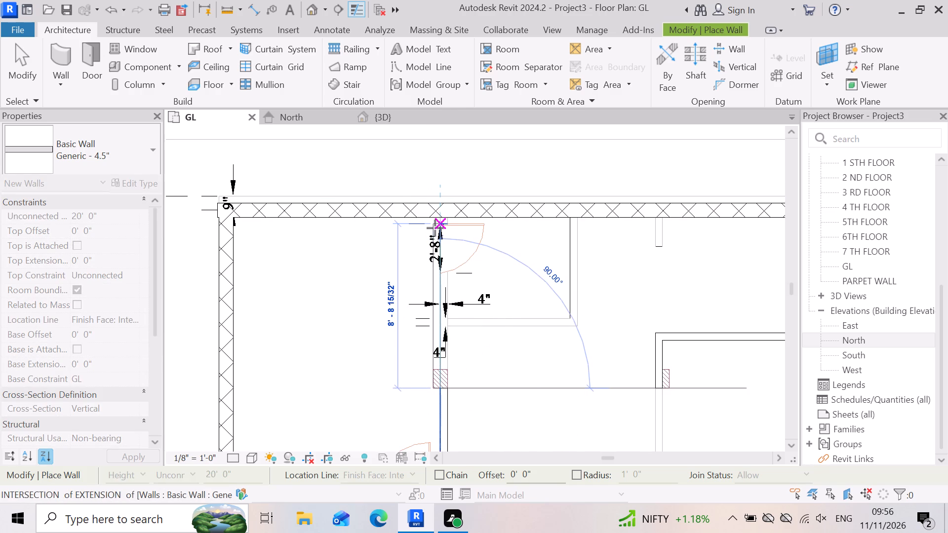
key(space)
scroll(436, 236, up, 7)
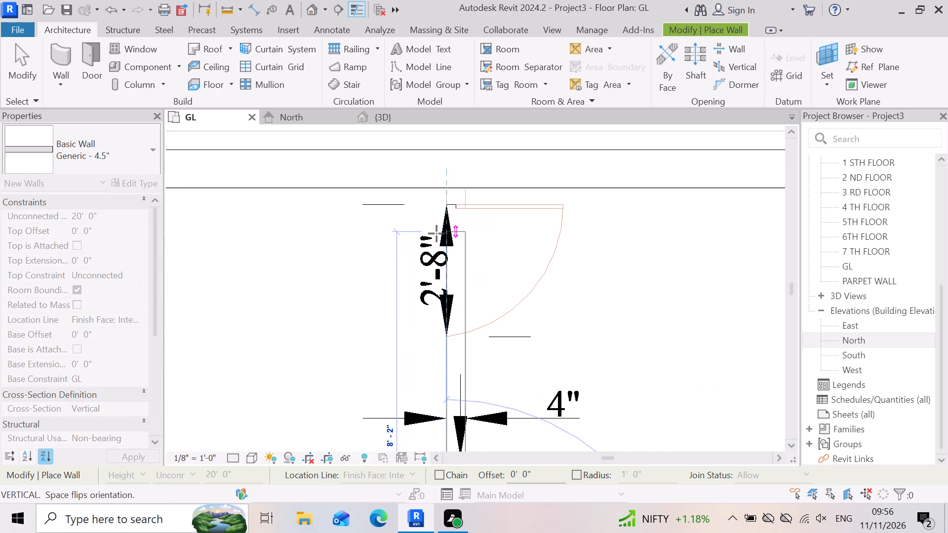
scroll(446, 195, up, 3)
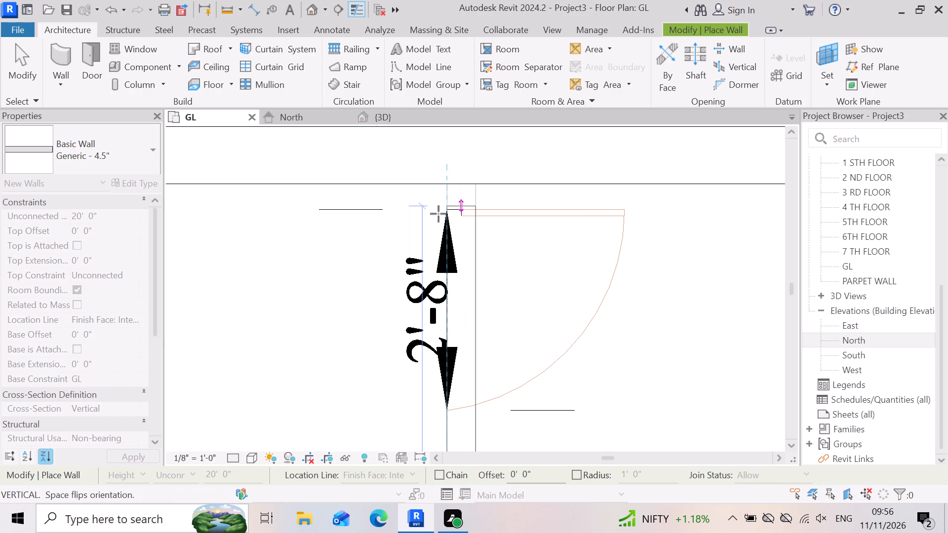
scroll(451, 186, up, 3)
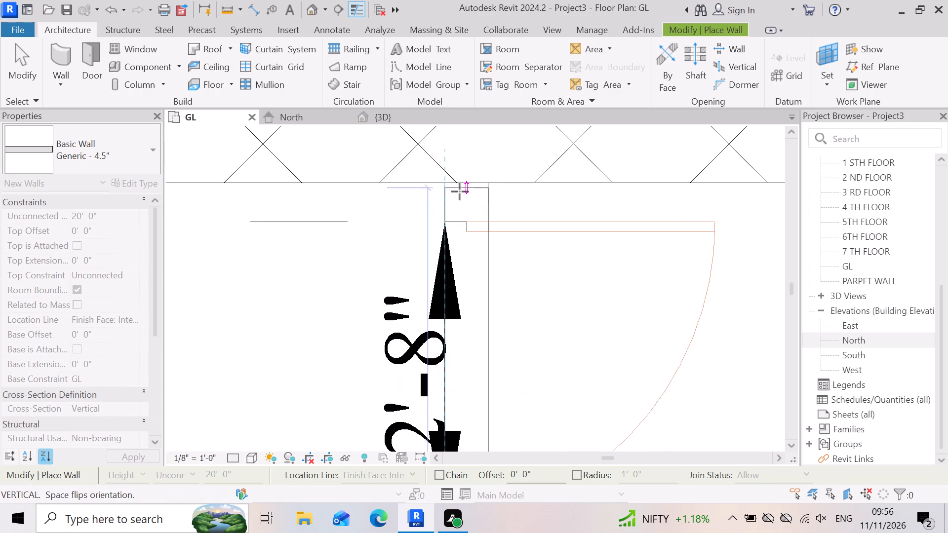
click(460, 184)
scroll(352, 271, down, 4)
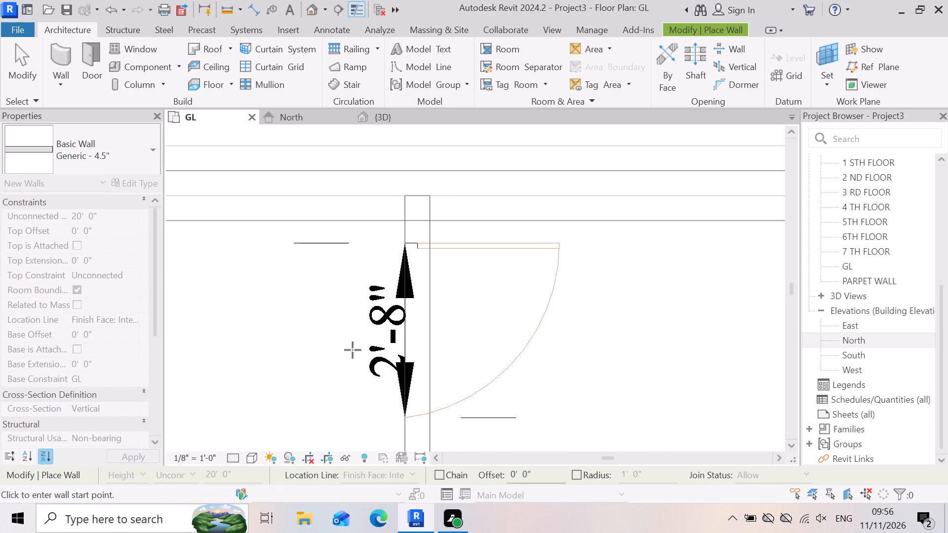
key(Escape)
Draw a horizontal Generic - 4.5" wall about 7' long along the south side of the small room with the northwest 2'-8" door.
scroll(323, 305, down, 9)
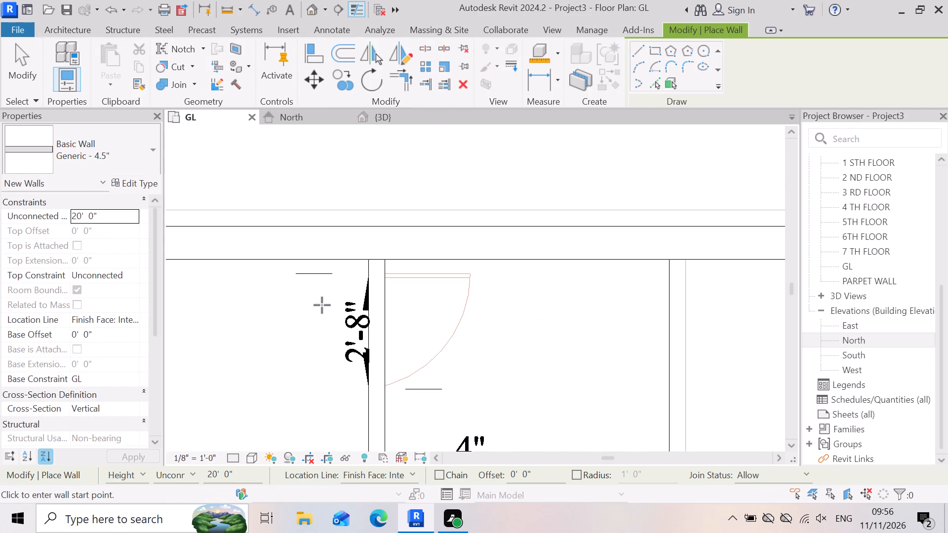
scroll(322, 305, down, 3)
scroll(328, 407, up, 6)
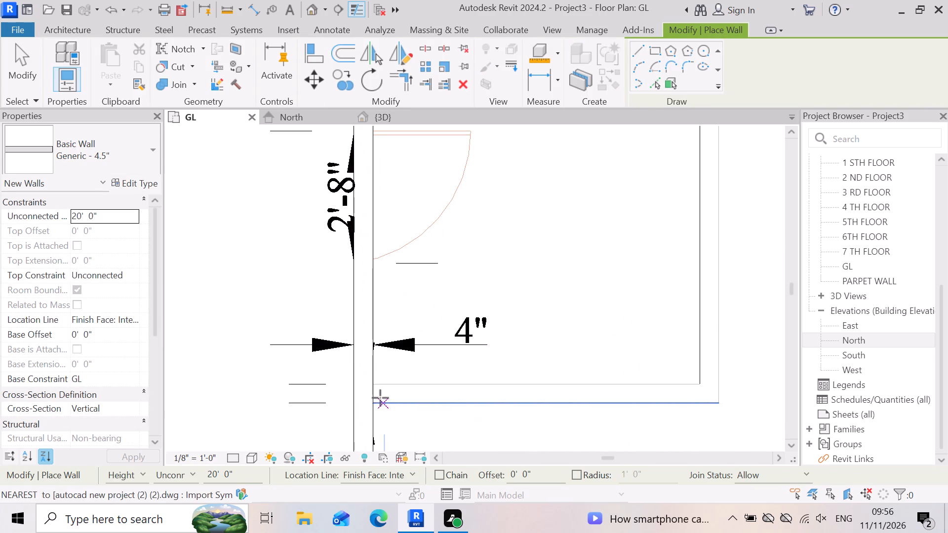
click(373, 404)
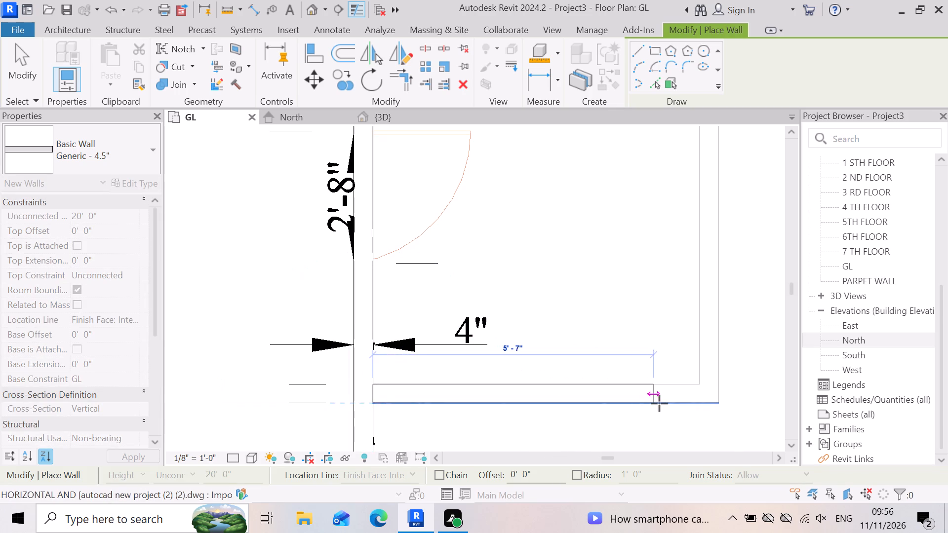
click(716, 398)
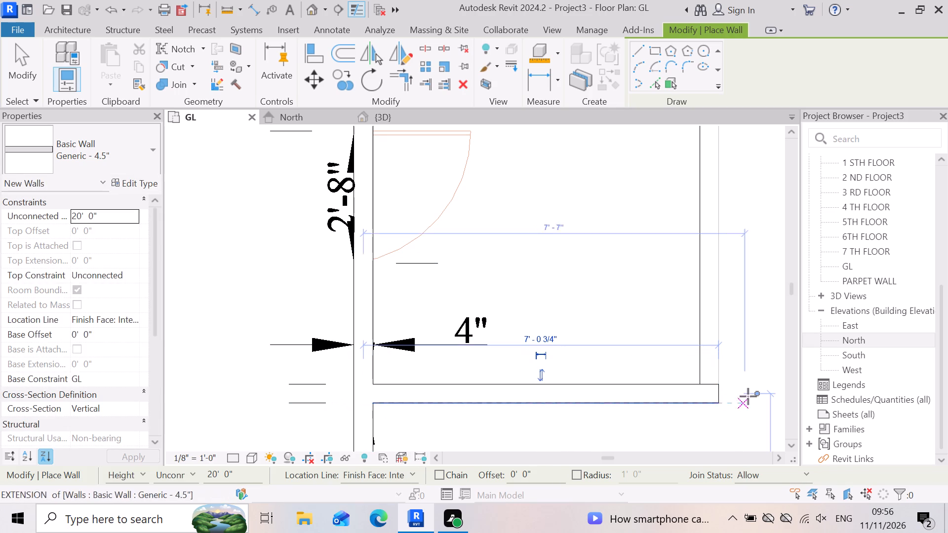
Draw a vertical Generic - 4.5" wall about 5'-4 1/2" long on that small room's east side, up to the north exterior wall.
click(719, 385)
scroll(740, 430, down, 2)
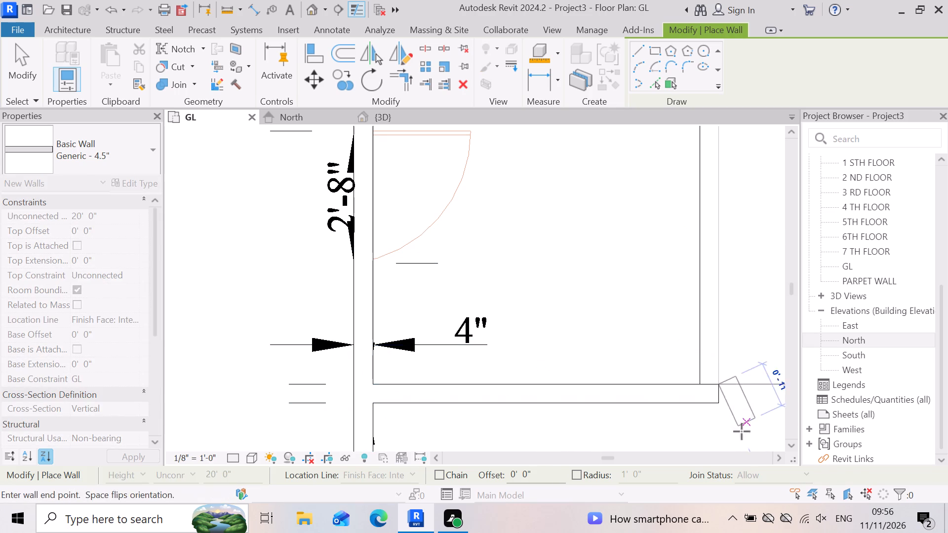
scroll(742, 431, down, 2)
key(space)
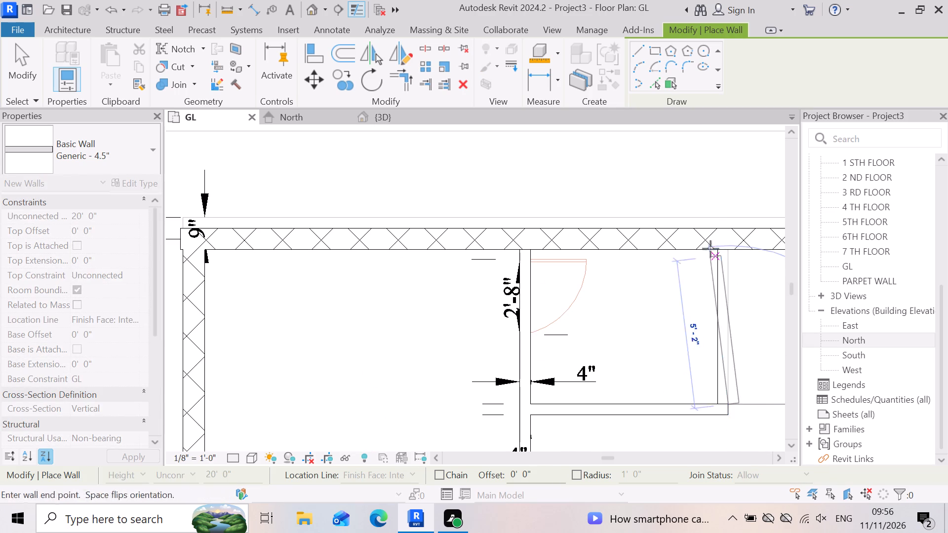
key(space)
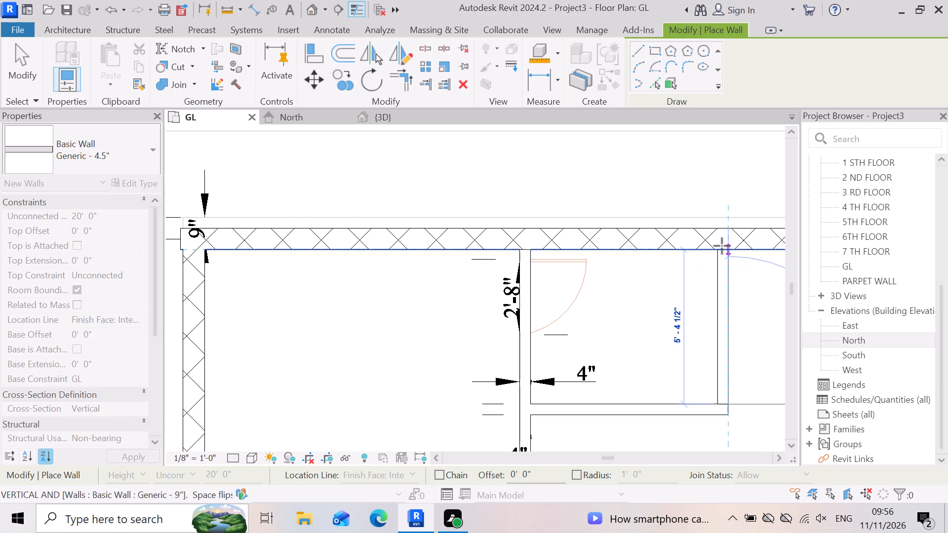
scroll(722, 245, up, 5)
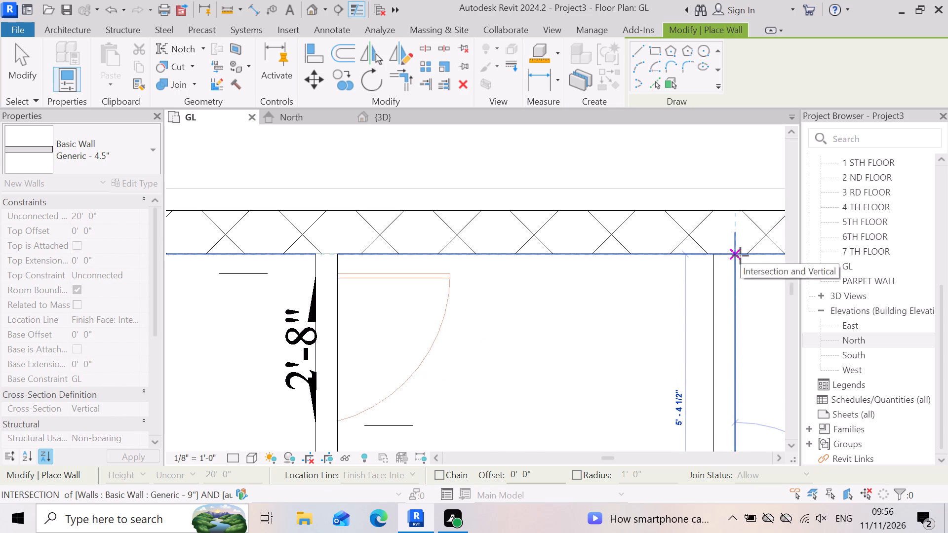
click(740, 256)
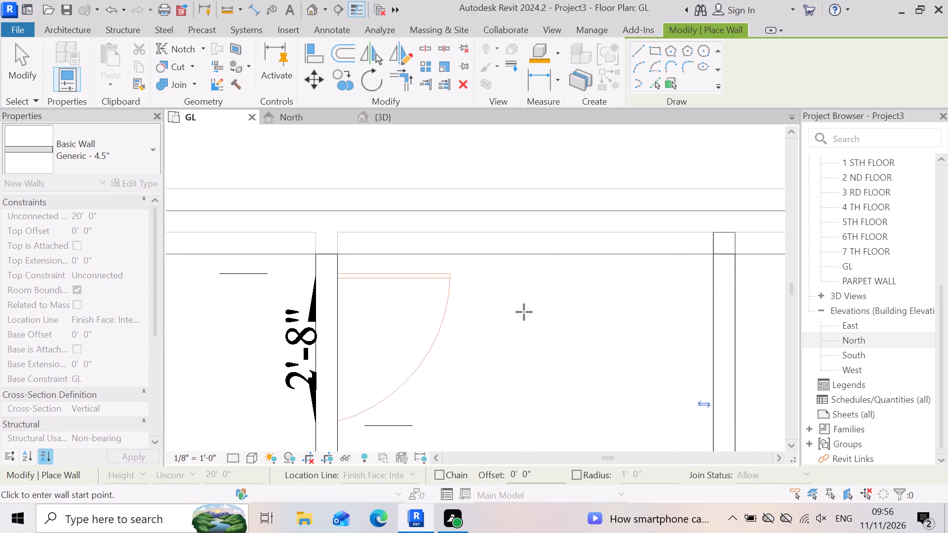
key(Escape)
Draw a horizontal Generic - 4.5" wall about 3'-10 3/4" long across the northwest 3' door opening to the column's outer corner.
scroll(634, 313, down, 4)
scroll(719, 321, up, 3)
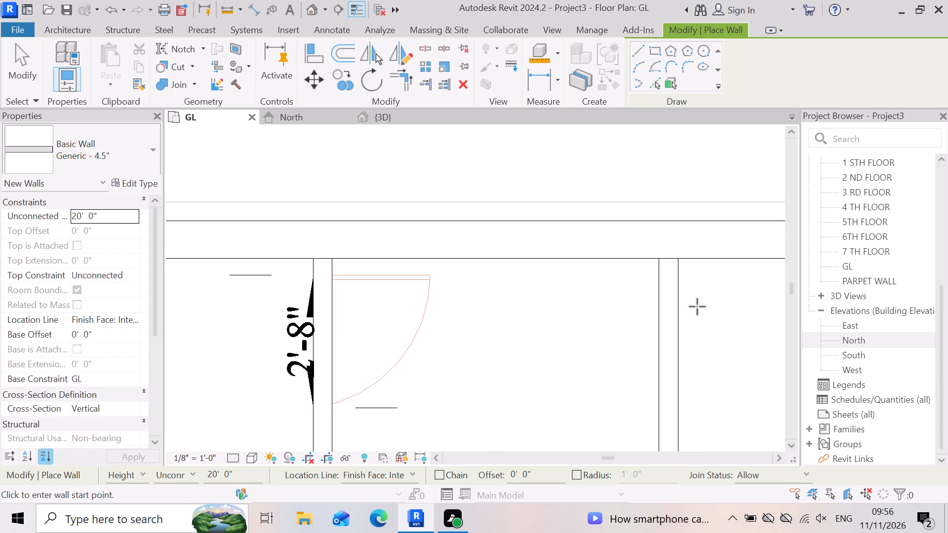
scroll(516, 274, down, 9)
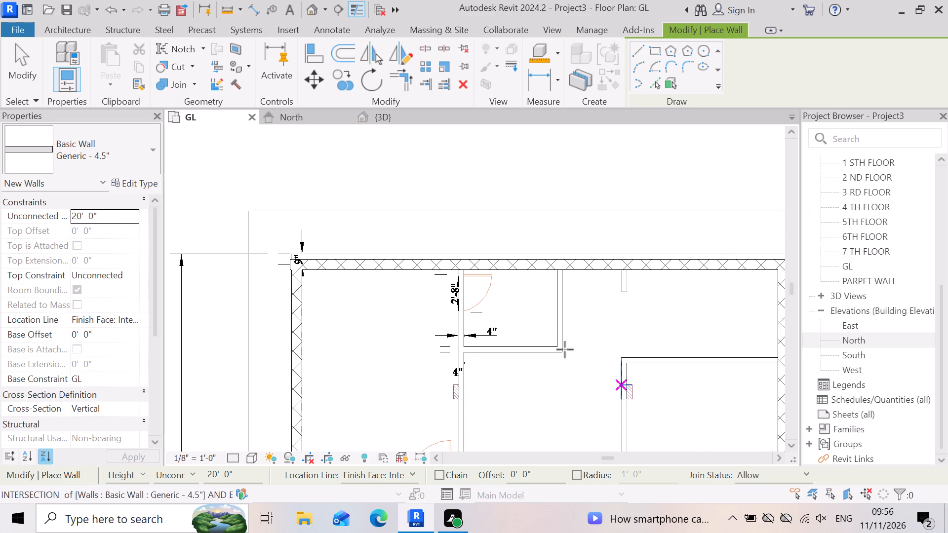
scroll(544, 325, down, 4)
scroll(588, 435, up, 4)
scroll(429, 396, up, 2)
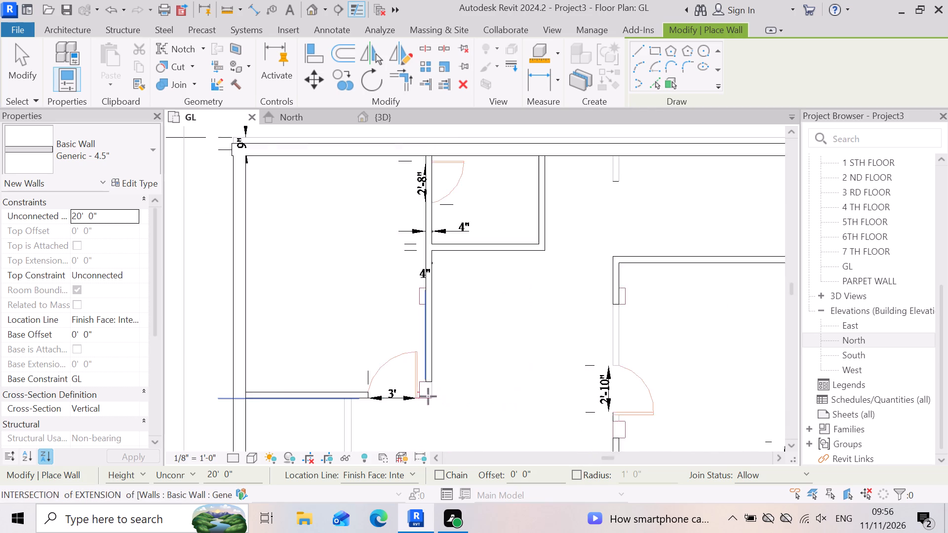
scroll(428, 396, up, 7)
click(270, 390)
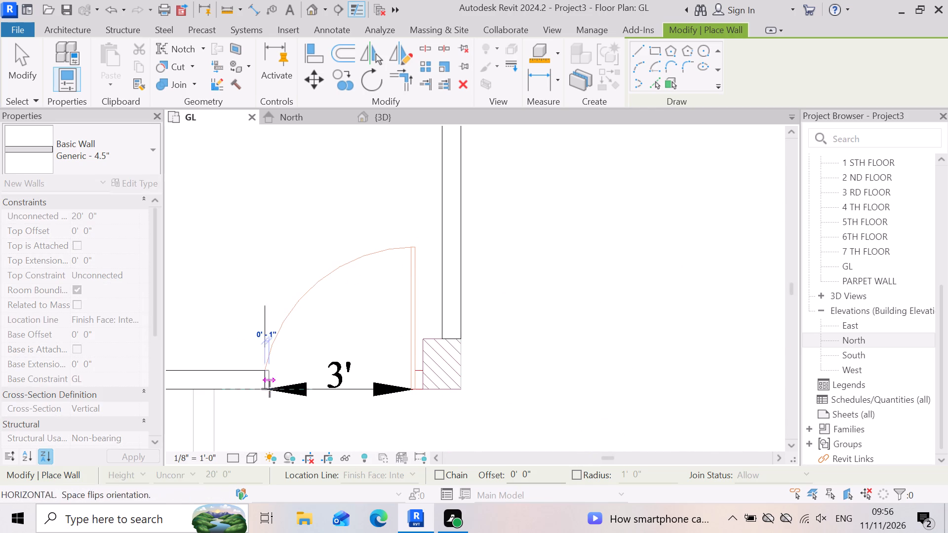
click(459, 393)
key(Escape)
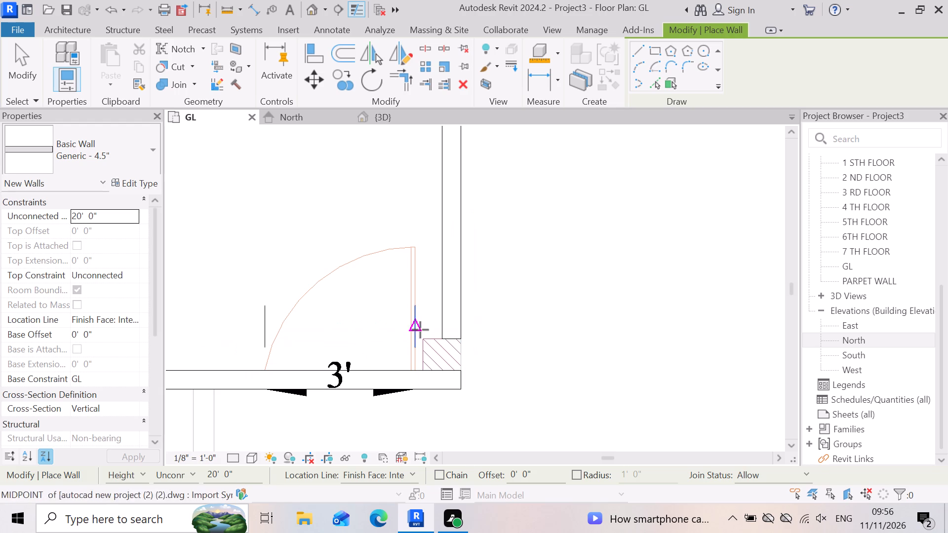
Draw a 7 1/2" vertical Generic - 4.5" wall over the column beside the northwest 3' door, down to the horizontal wall.
click(440, 340)
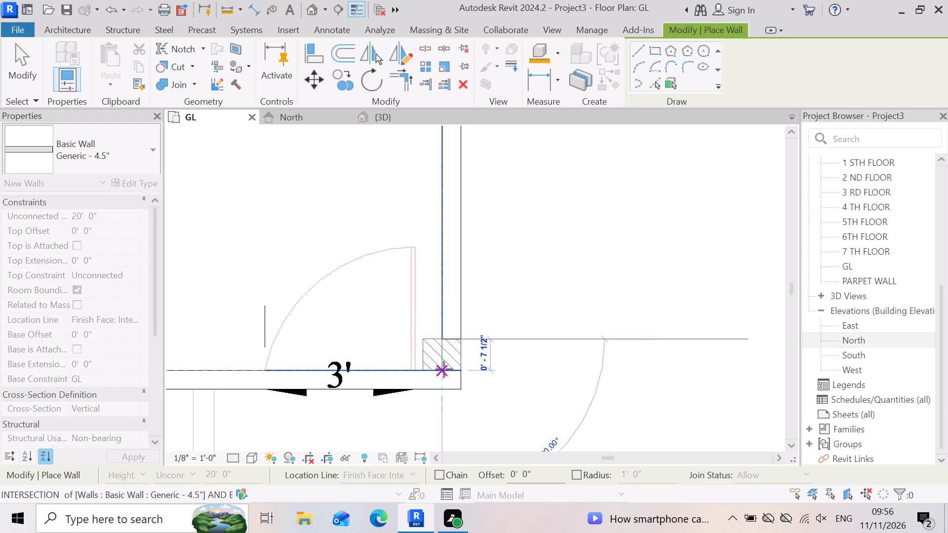
click(444, 369)
key(Escape)
Draw a vertical Generic - 4.5" wall across the west unit's 2'-10" door opening, from the column south of it to the wall end north.
scroll(497, 370, down, 7)
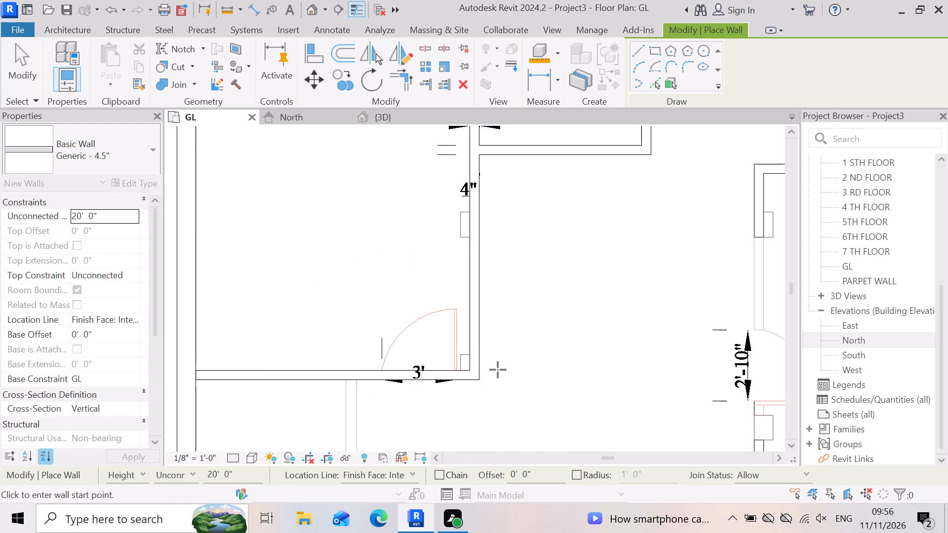
scroll(498, 370, down, 3)
scroll(377, 375, down, 9)
scroll(382, 421, up, 7)
scroll(470, 405, up, 2)
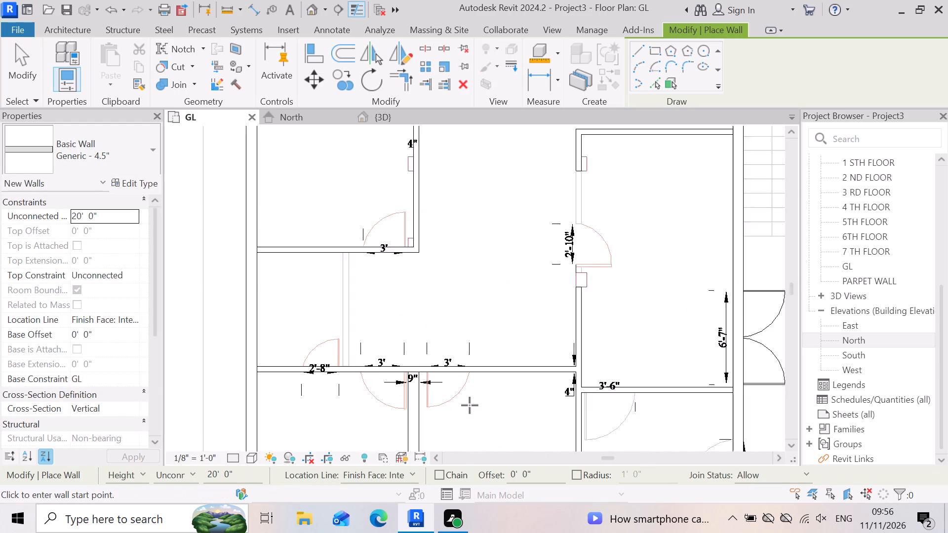
scroll(470, 405, up, 5)
scroll(318, 305, down, 4)
scroll(417, 263, down, 3)
scroll(528, 258, up, 2)
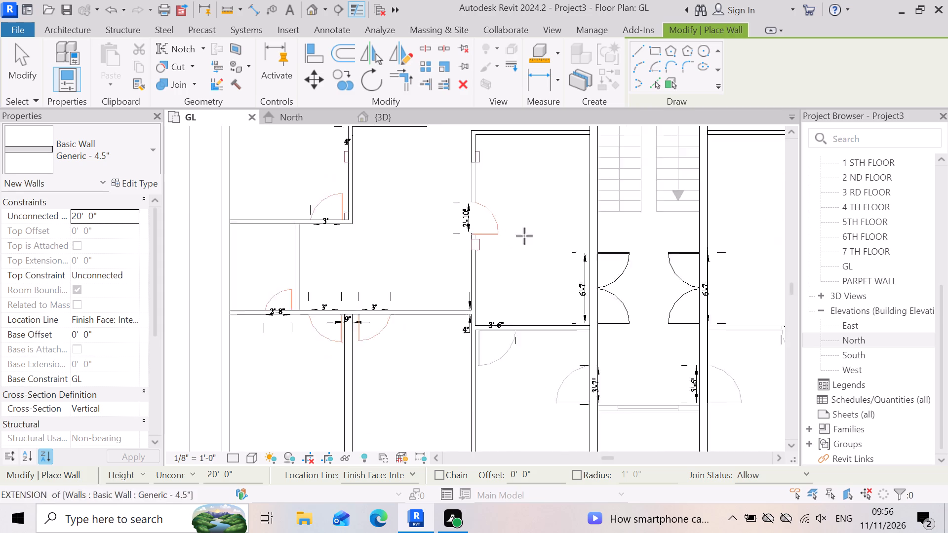
scroll(524, 236, up, 3)
scroll(454, 250, down, 3)
scroll(434, 294, down, 3)
scroll(420, 209, up, 3)
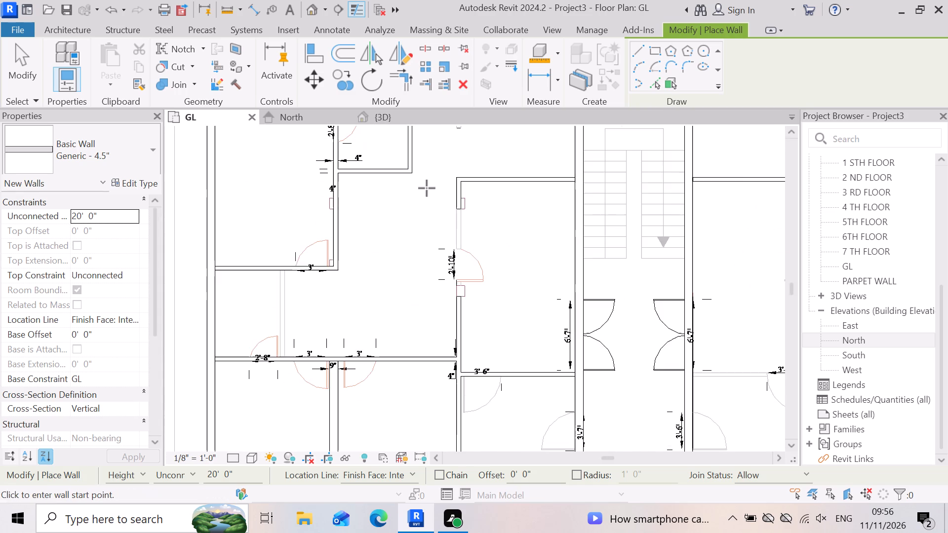
scroll(439, 192, up, 4)
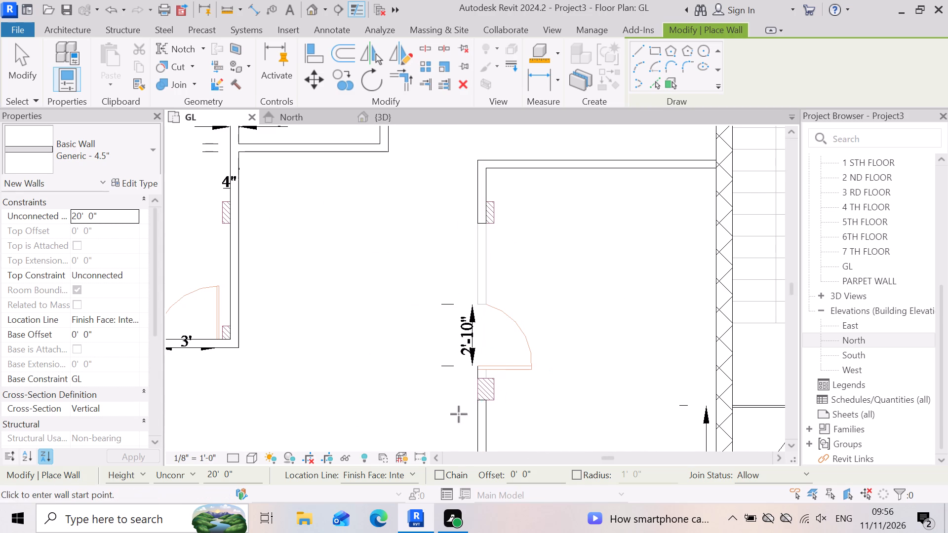
scroll(477, 397, up, 3)
click(475, 403)
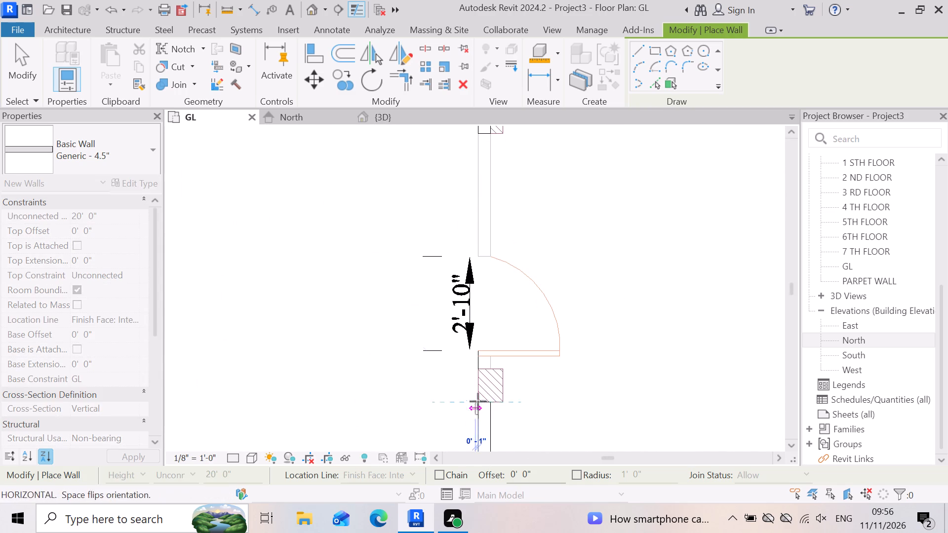
key(space)
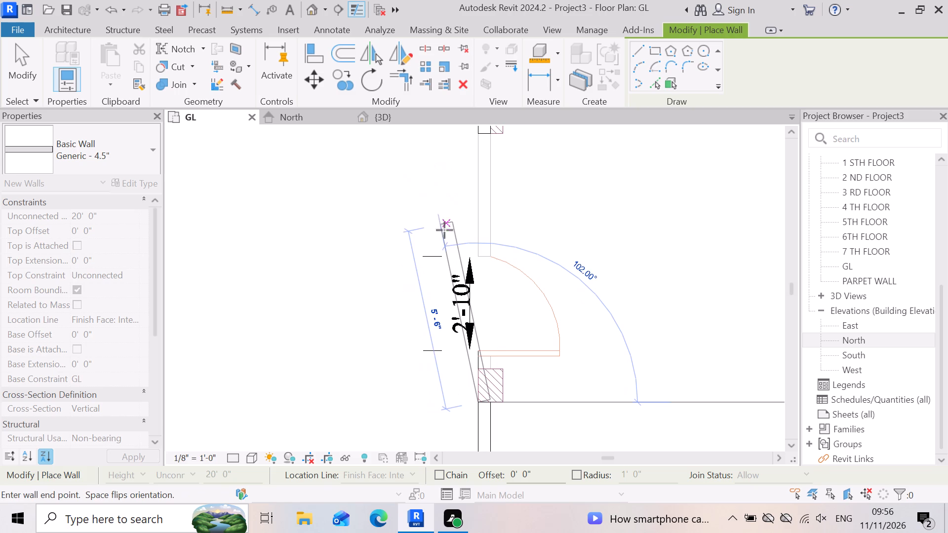
scroll(504, 231, down, 3)
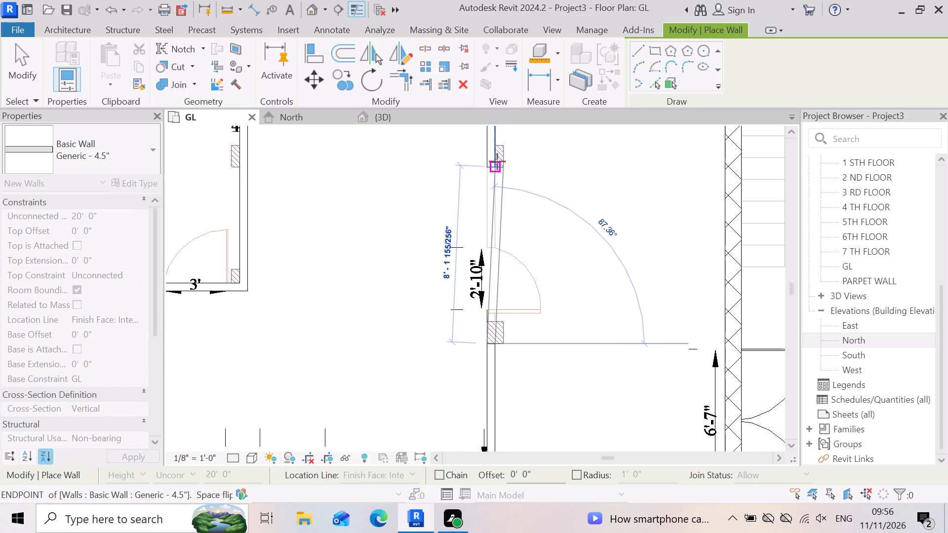
scroll(497, 161, up, 6)
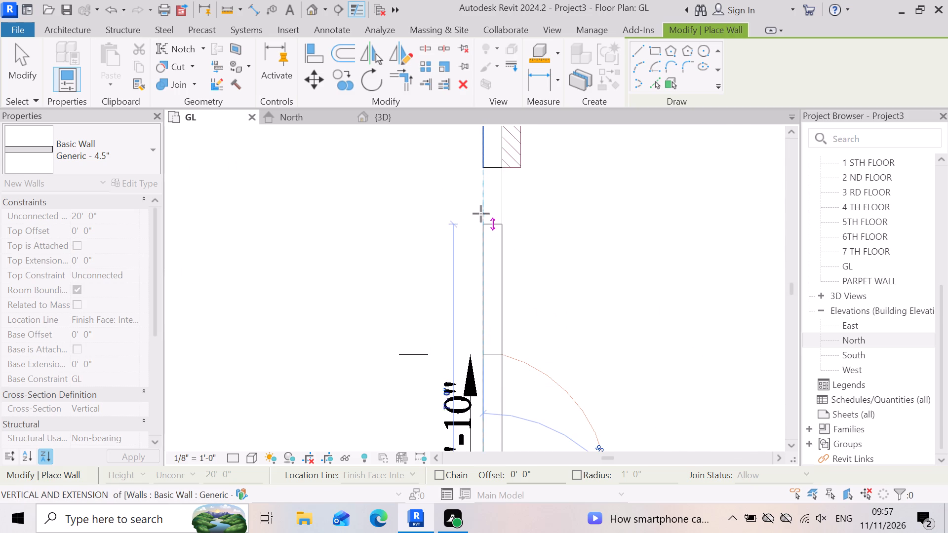
click(485, 163)
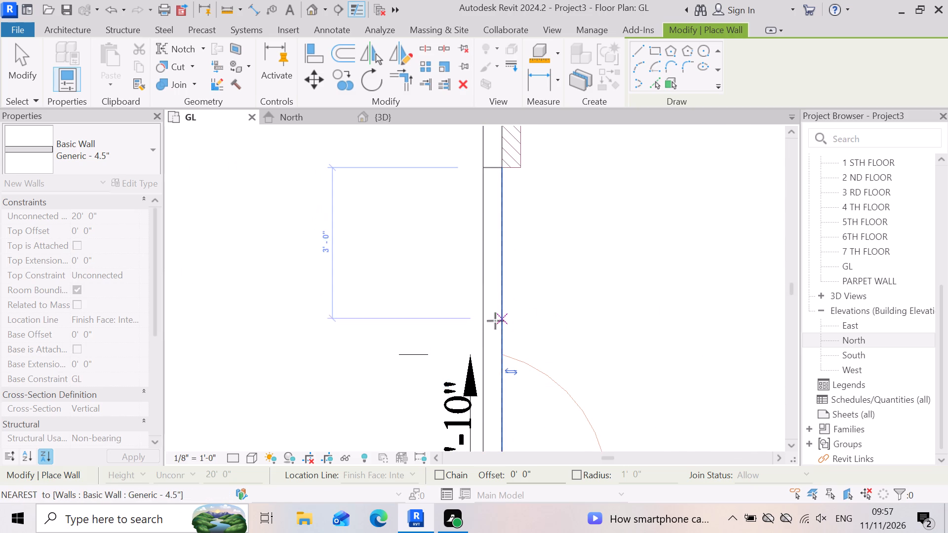
key(Escape)
Draw a horizontal Generic - 4.5" wall about 10'-11 1/2" long from the east stair wall across the 3'-6" door to the vertical partition.
scroll(415, 258, down, 9)
scroll(414, 324, down, 3)
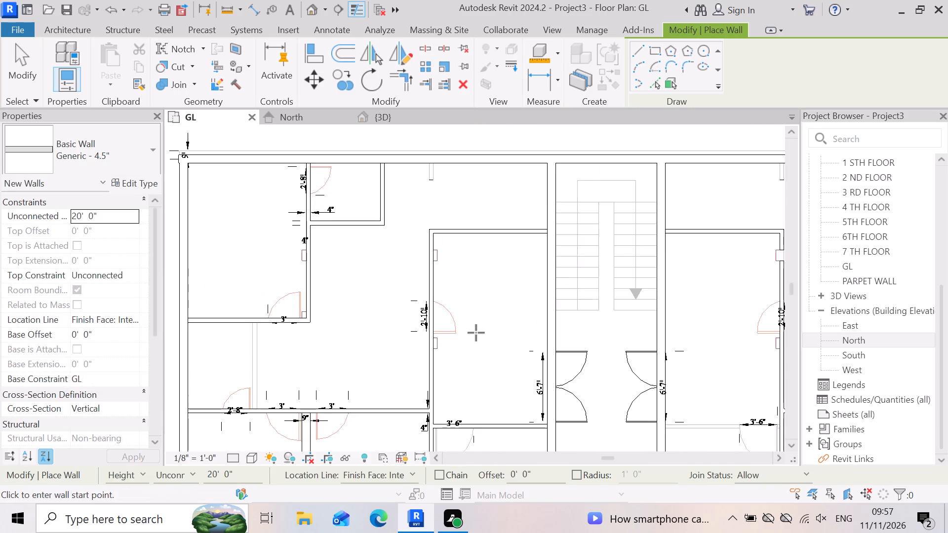
scroll(476, 333, down, 2)
scroll(478, 427, up, 6)
scroll(526, 348, down, 9)
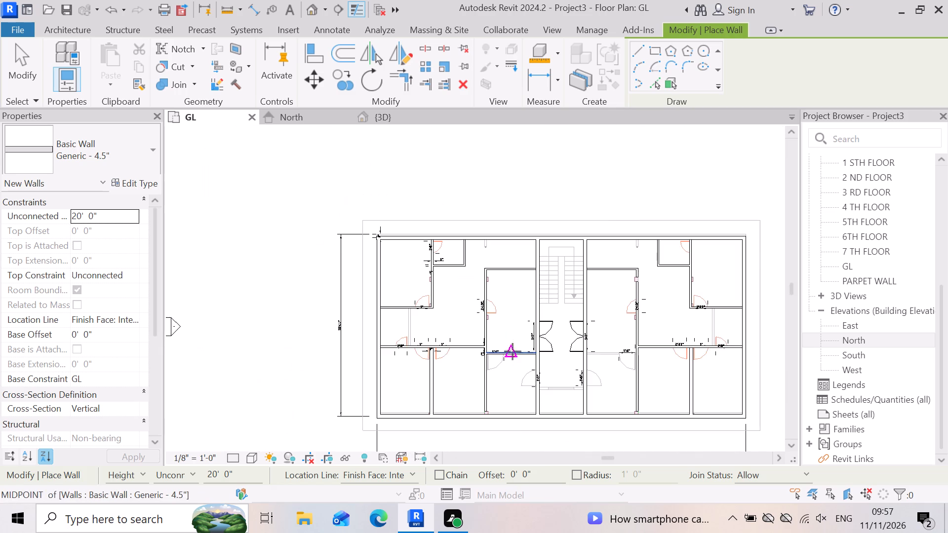
scroll(535, 434, up, 6)
scroll(567, 374, up, 3)
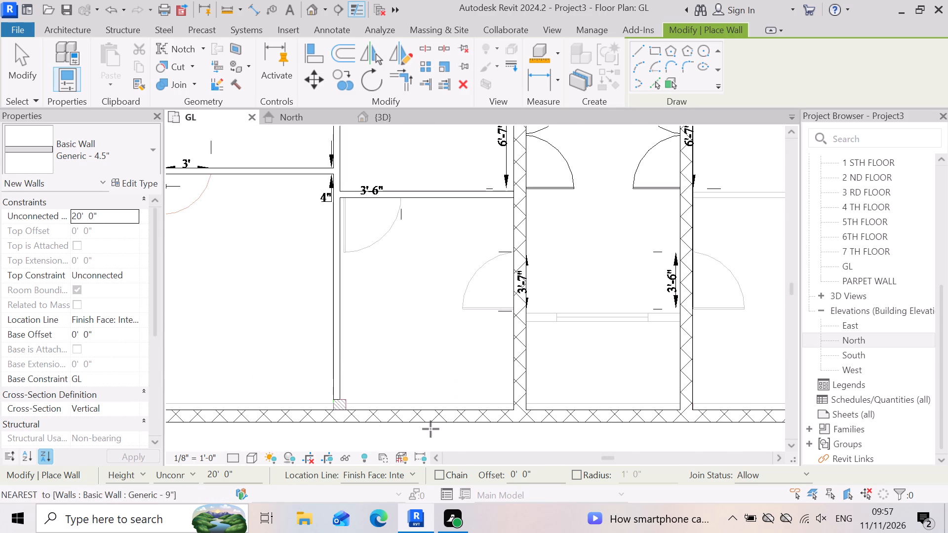
scroll(355, 423, down, 3)
scroll(632, 342, up, 1)
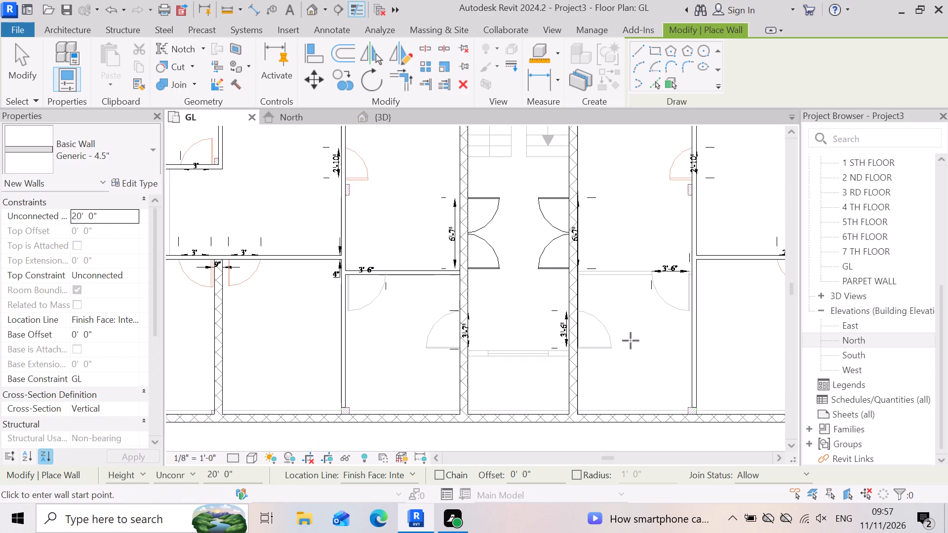
scroll(631, 341, up, 1)
scroll(672, 234, up, 5)
scroll(513, 258, up, 4)
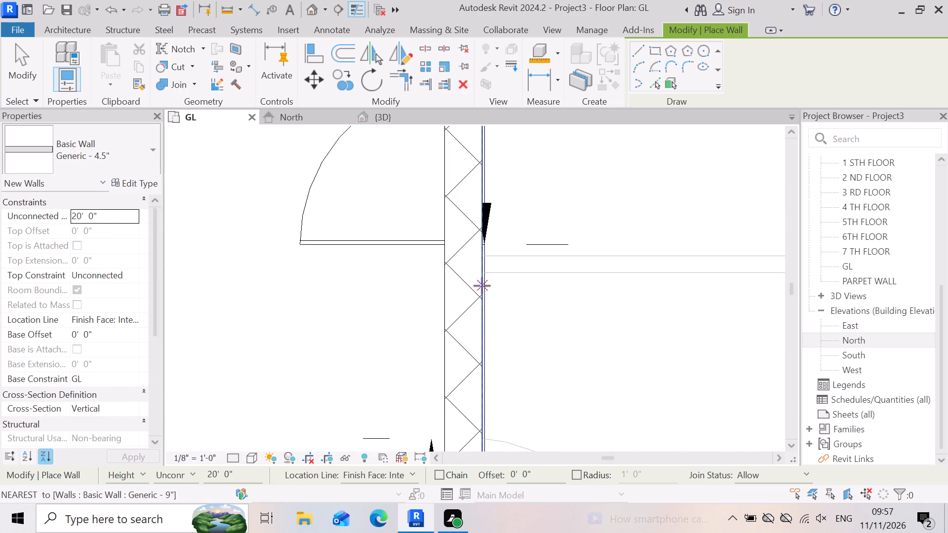
scroll(491, 274, up, 4)
click(485, 272)
scroll(469, 294, down, 5)
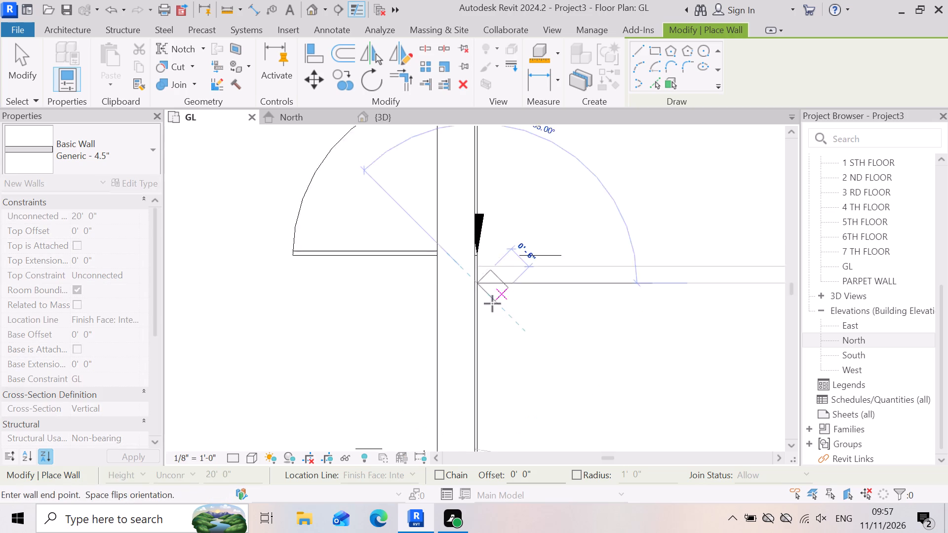
scroll(492, 304, down, 7)
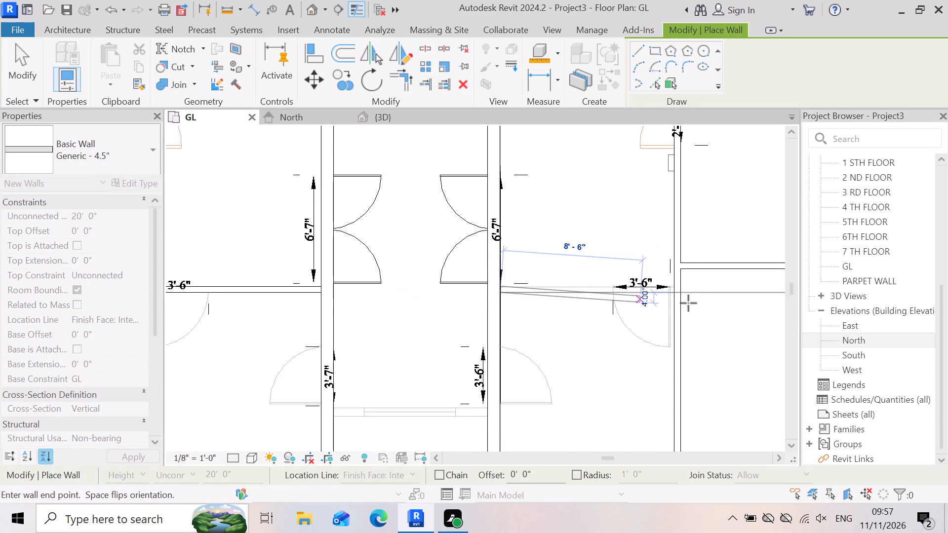
scroll(686, 292, up, 2)
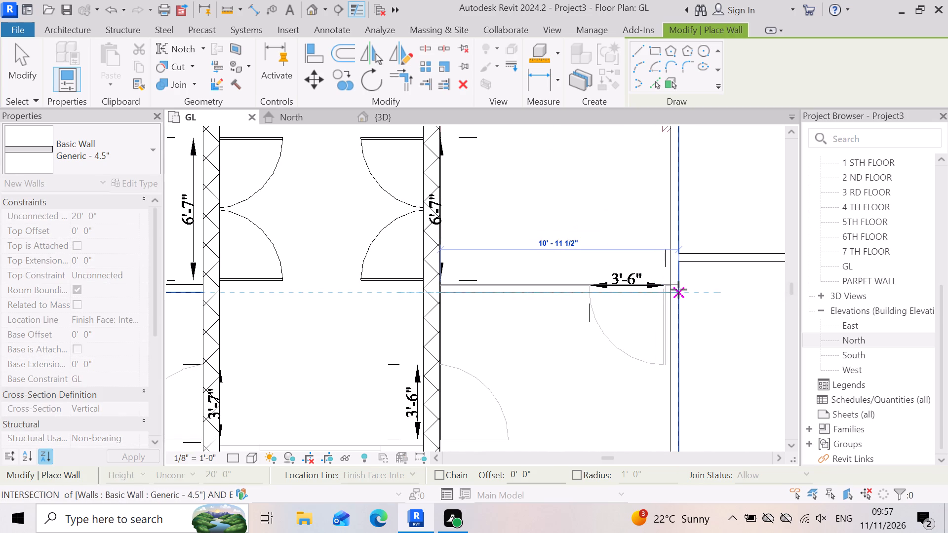
click(678, 290)
key(Escape)
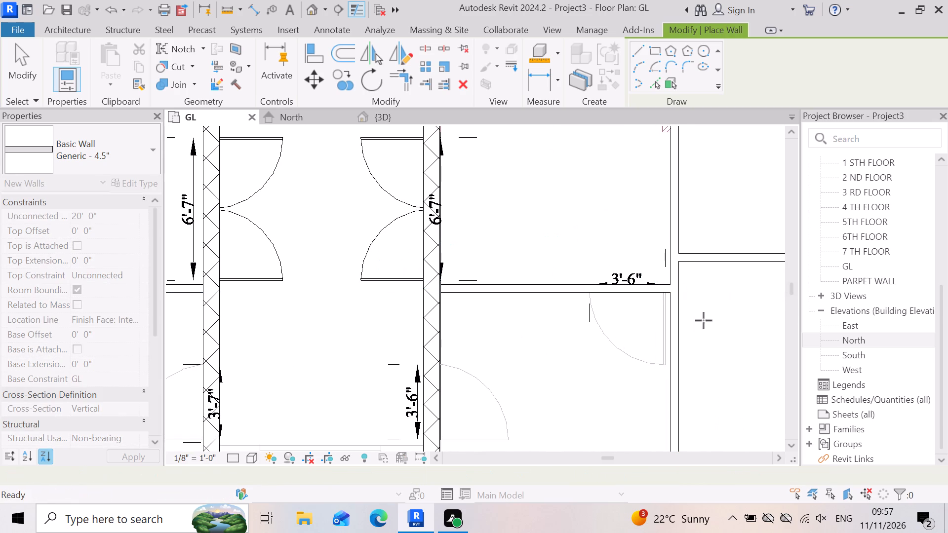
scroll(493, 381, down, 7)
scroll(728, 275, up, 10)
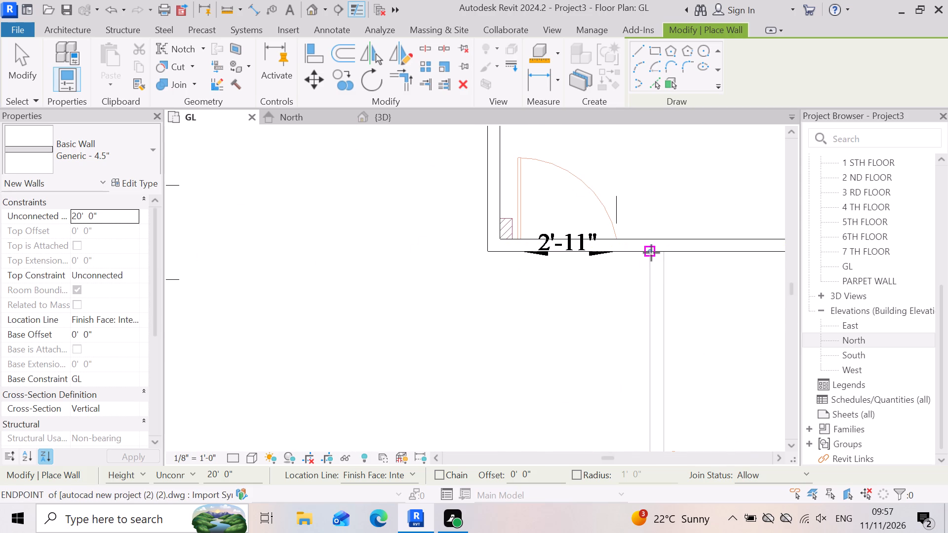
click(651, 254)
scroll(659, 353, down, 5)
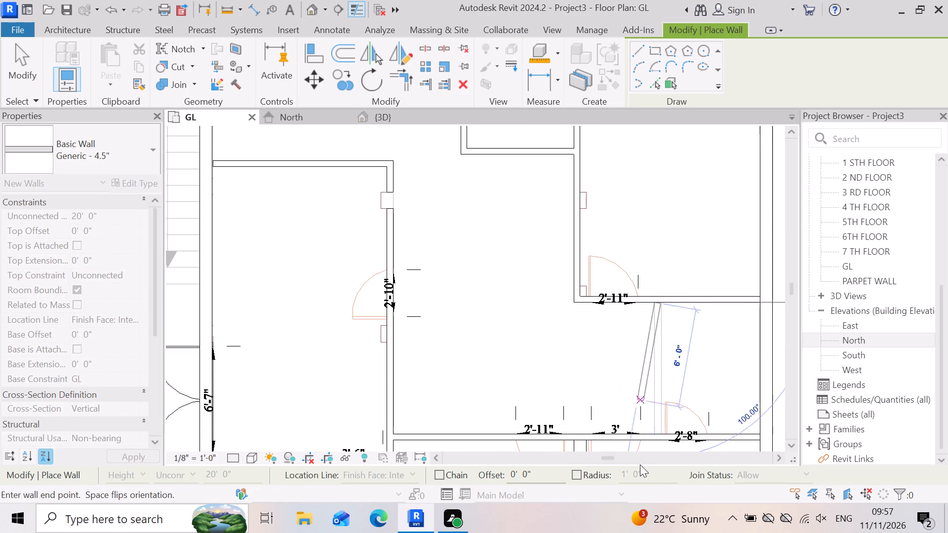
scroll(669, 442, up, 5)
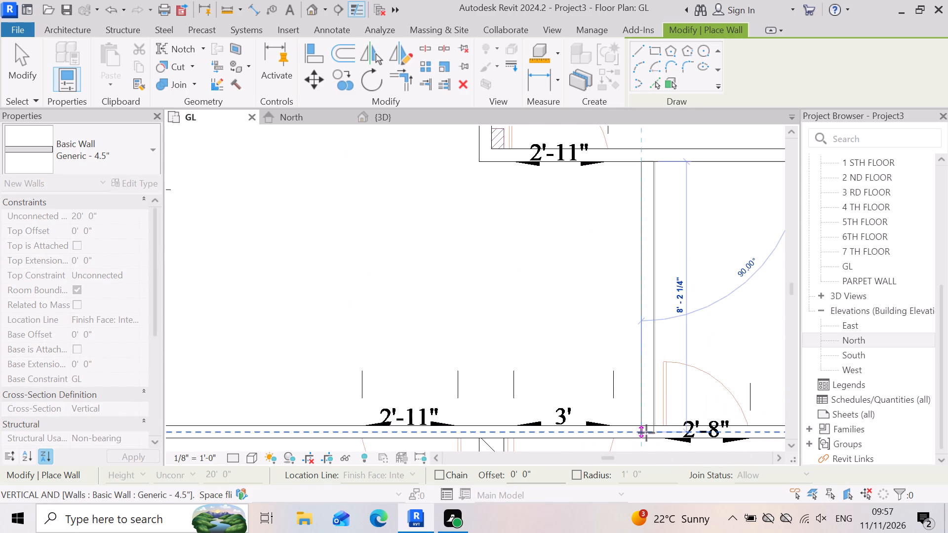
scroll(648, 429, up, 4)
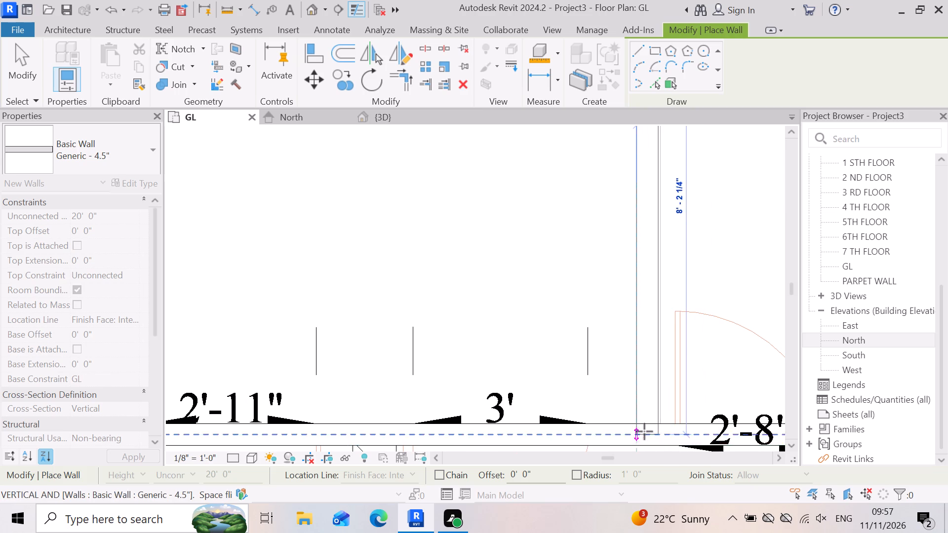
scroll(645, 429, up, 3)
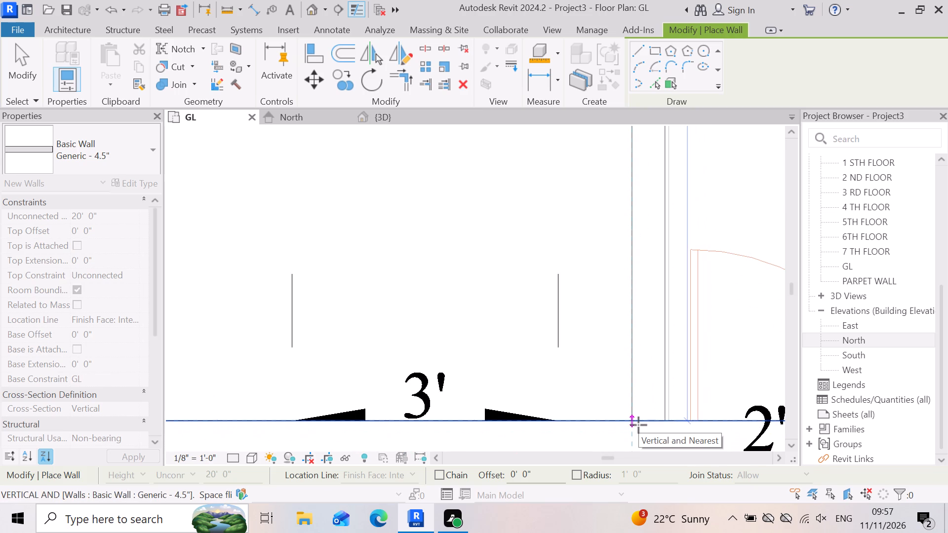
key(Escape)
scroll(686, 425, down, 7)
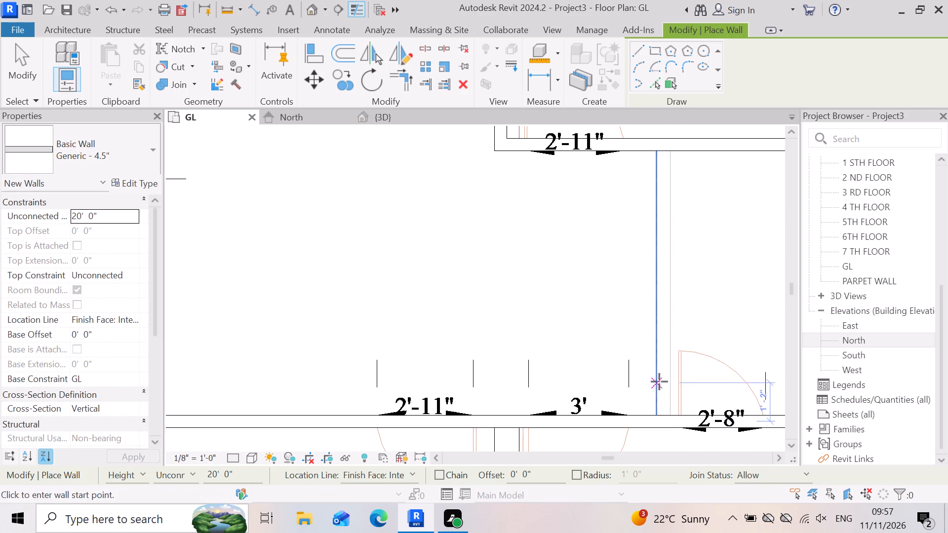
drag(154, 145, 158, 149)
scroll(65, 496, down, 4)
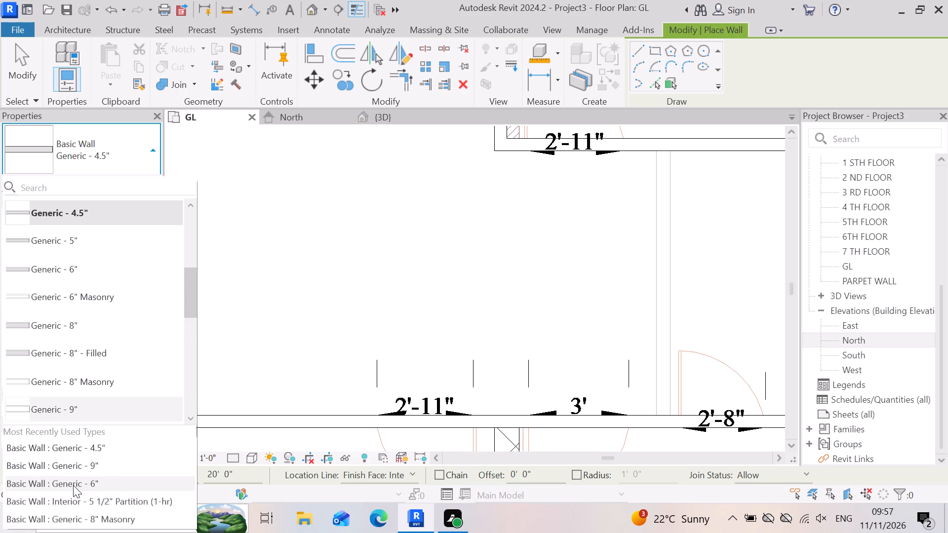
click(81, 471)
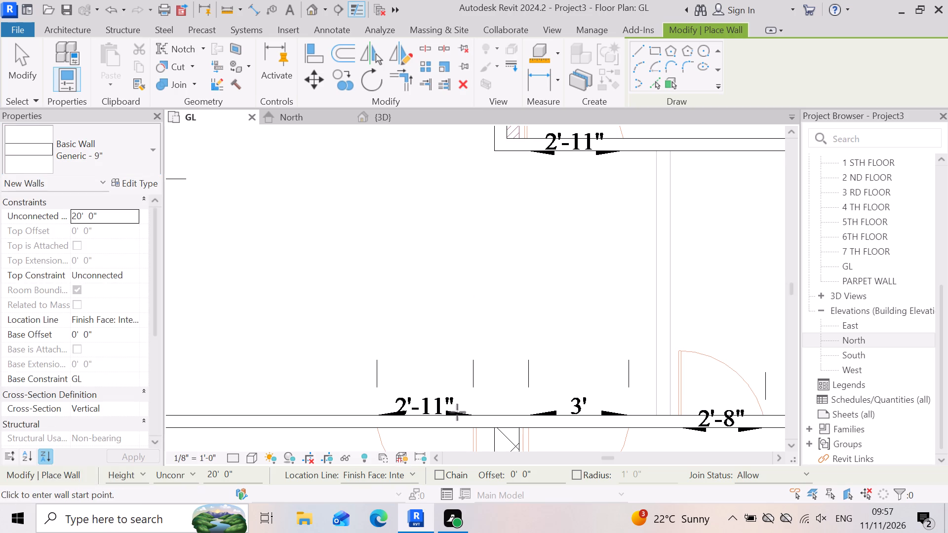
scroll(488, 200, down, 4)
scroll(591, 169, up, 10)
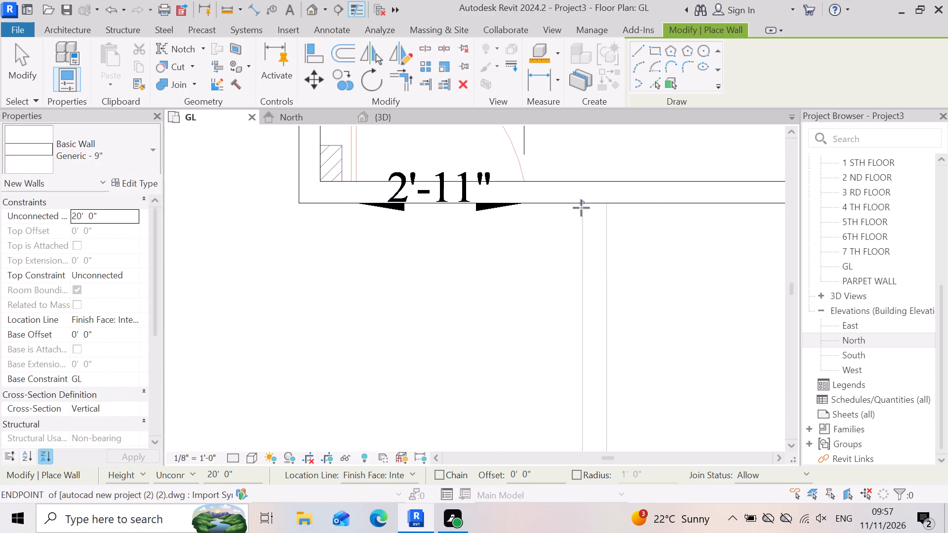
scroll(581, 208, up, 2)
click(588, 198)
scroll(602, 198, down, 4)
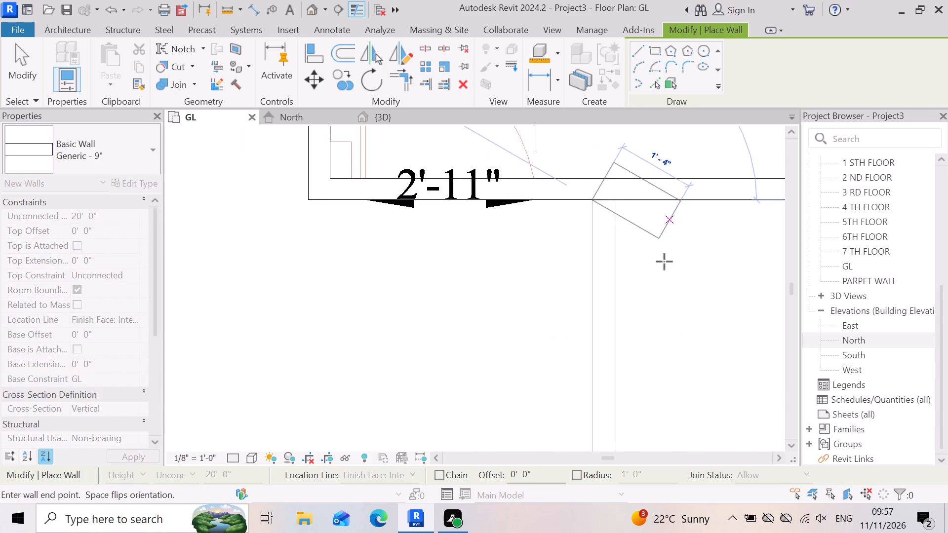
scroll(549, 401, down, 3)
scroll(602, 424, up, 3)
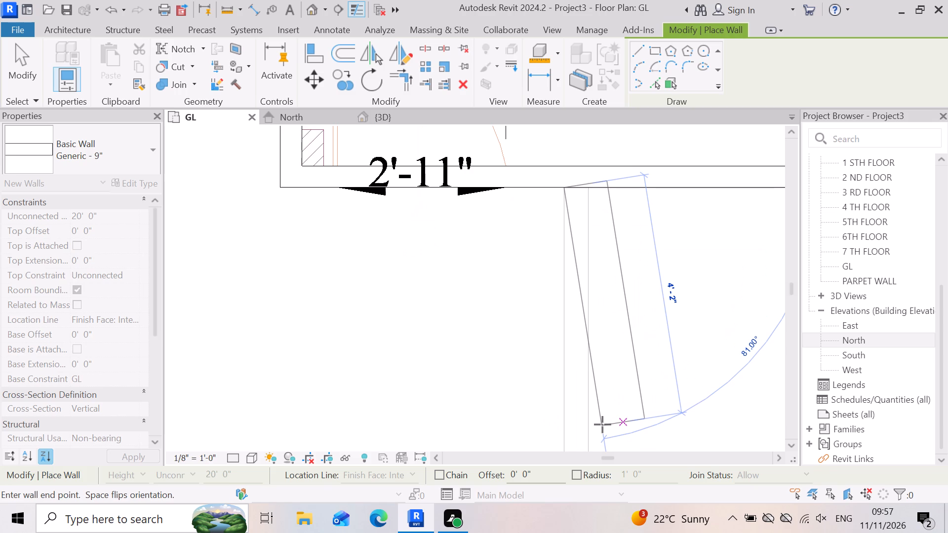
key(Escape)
Measure the thickness of the untraced vertical partition in the linked plan, just south of the northeast room's 2'-11" door wall.
scroll(624, 200, up, 3)
scroll(751, 277, down, 19)
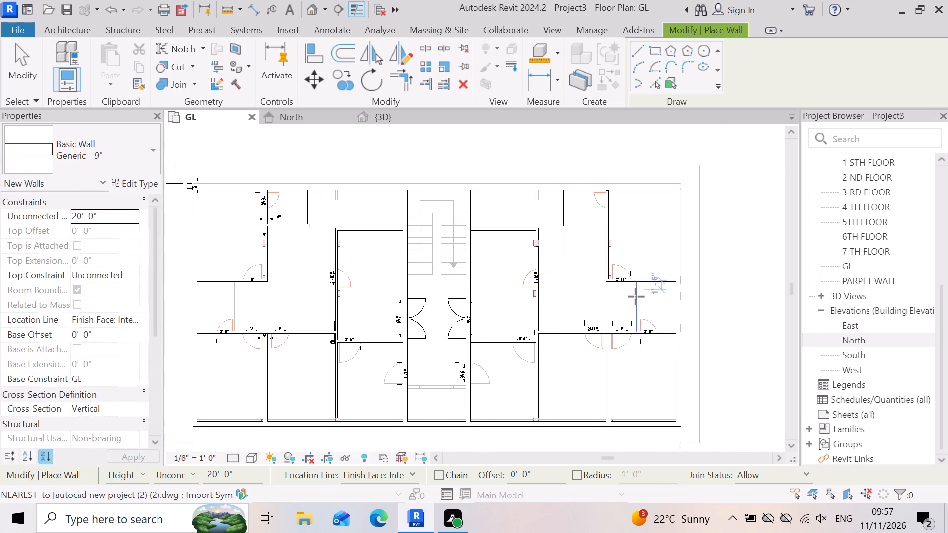
scroll(431, 358, up, 2)
scroll(708, 258, up, 3)
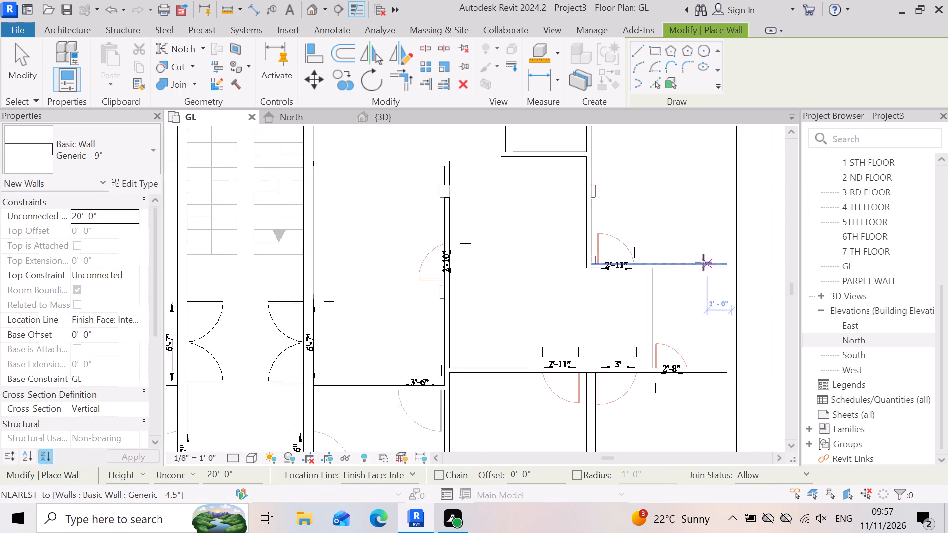
scroll(664, 269, up, 10)
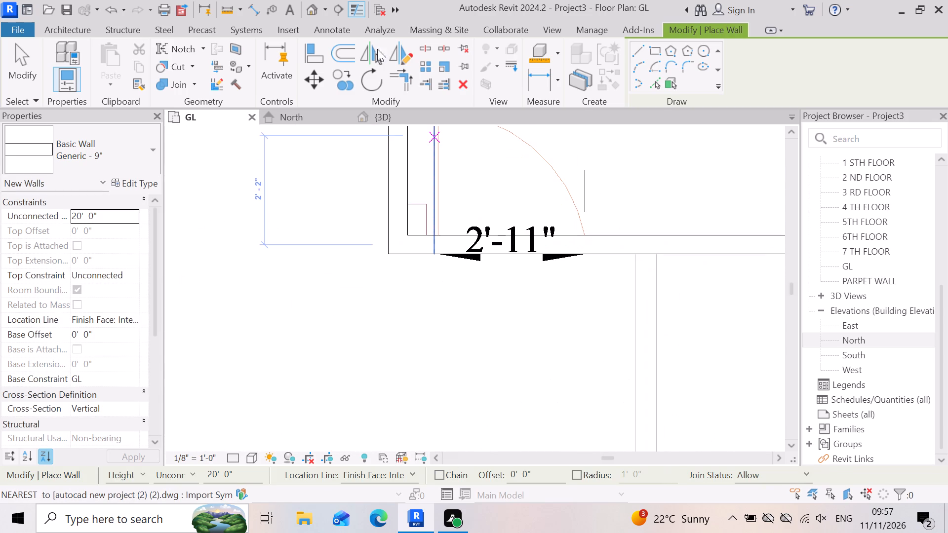
click(220, 7)
scroll(761, 355, up, 2)
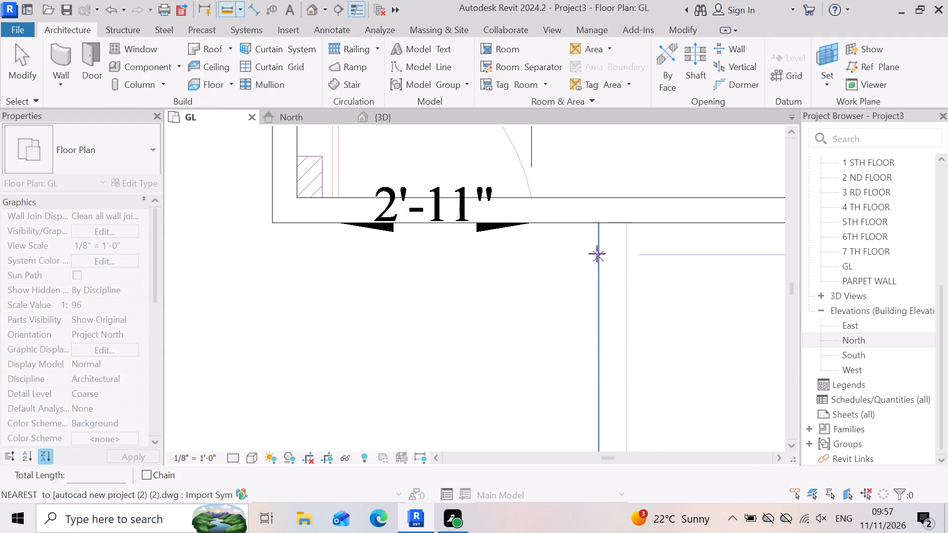
scroll(614, 221, up, 6)
click(583, 228)
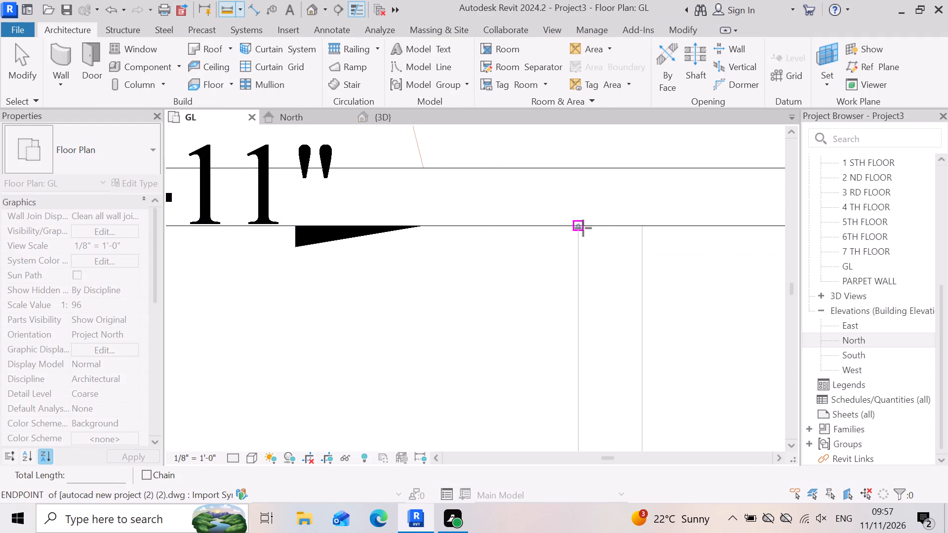
click(649, 228)
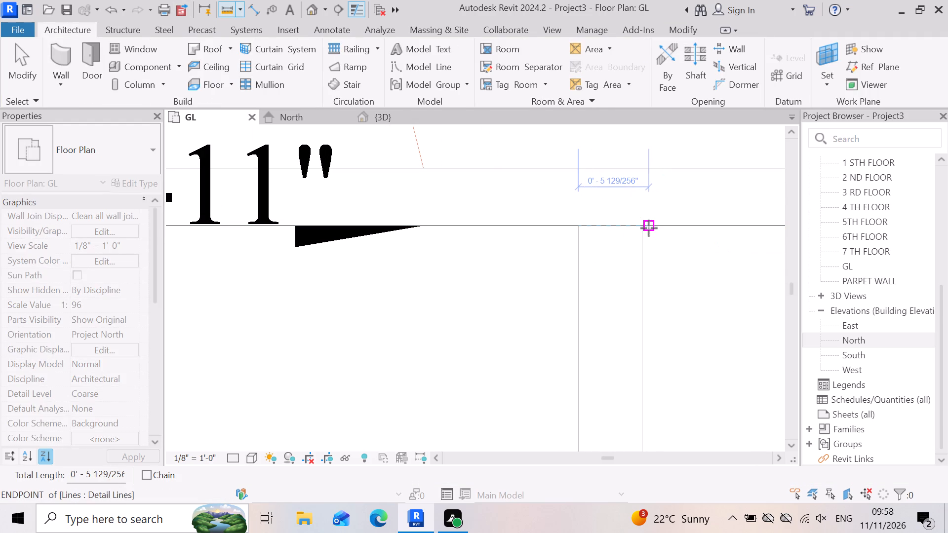
key(Escape)
scroll(596, 318, down, 2)
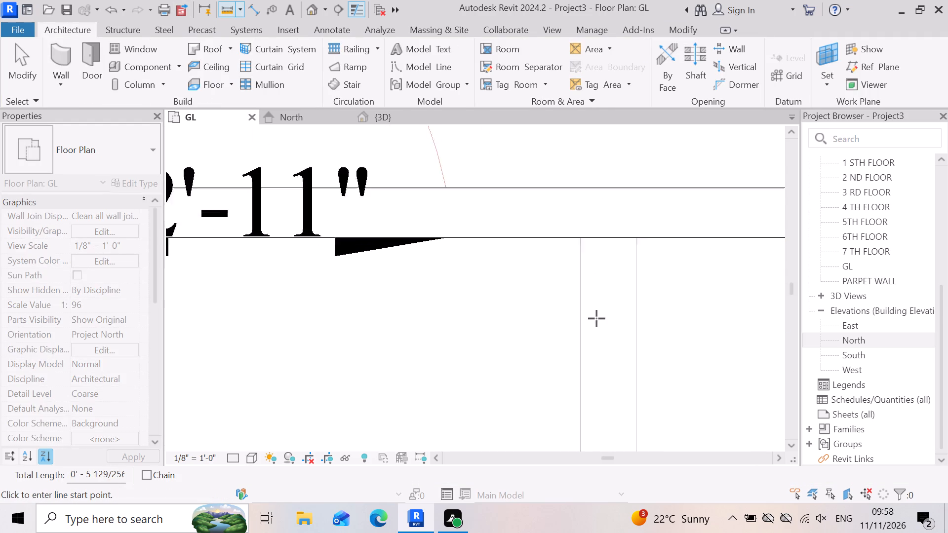
scroll(596, 318, down, 5)
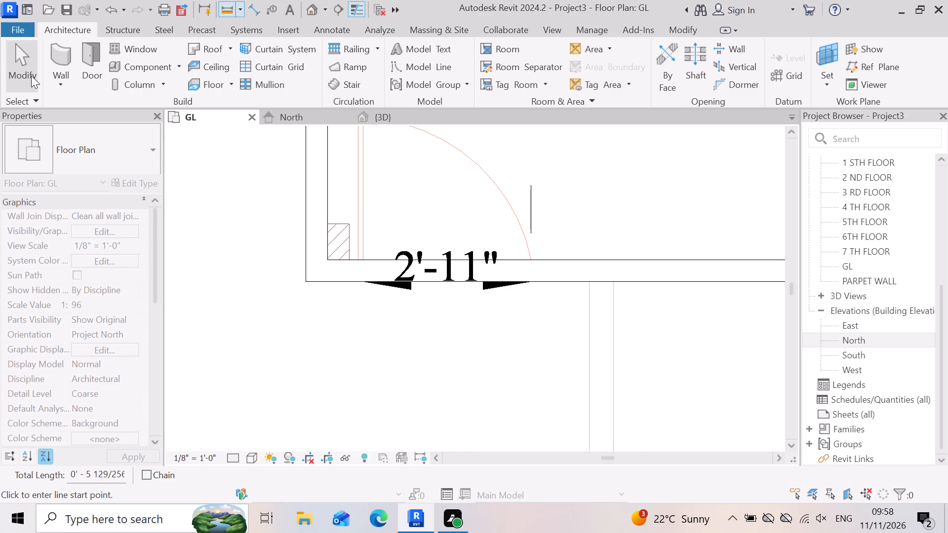
Draw a vertical Interior - 5" Partition (2-hr) wall from the northeast room's south wall down to the horizontal wall, just west of the 2'-8" door.
click(60, 88)
click(103, 118)
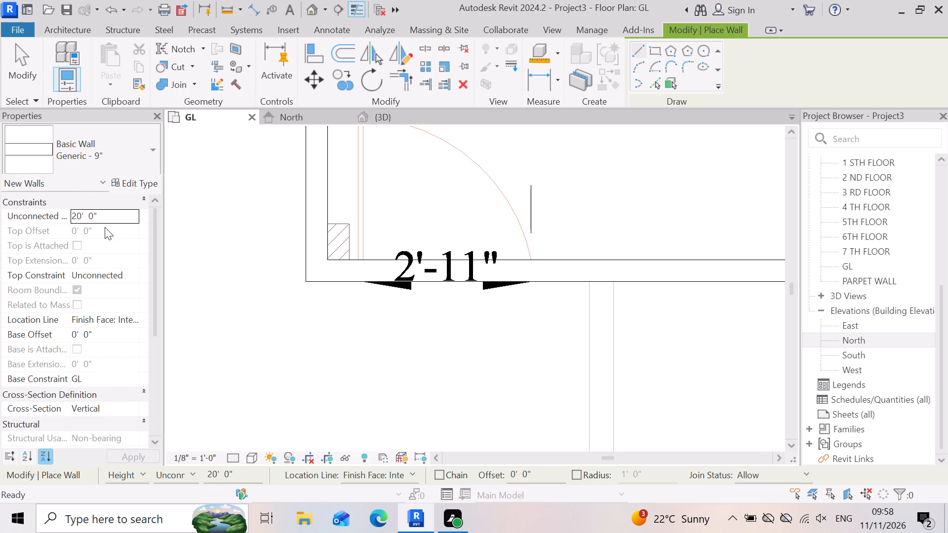
scroll(296, 355, down, 8)
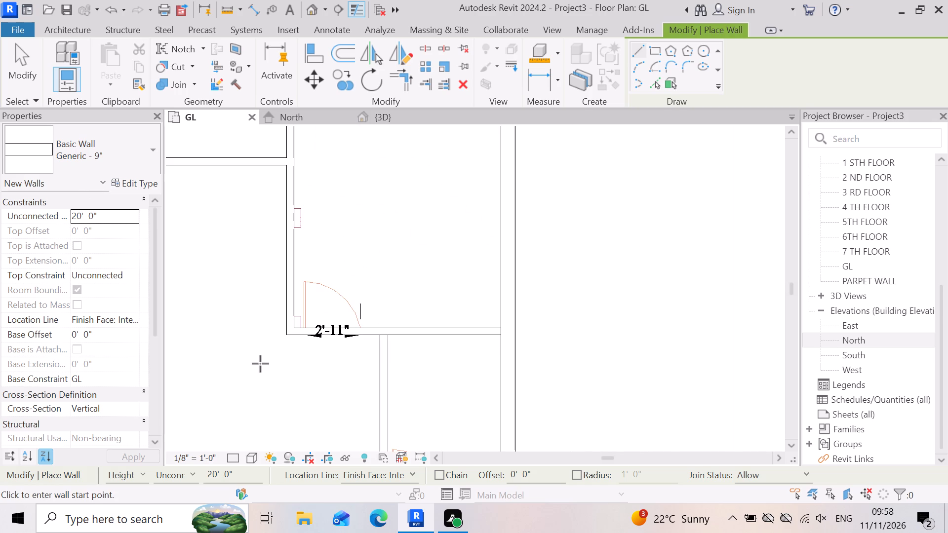
scroll(419, 350, down, 2)
scroll(400, 368, up, 5)
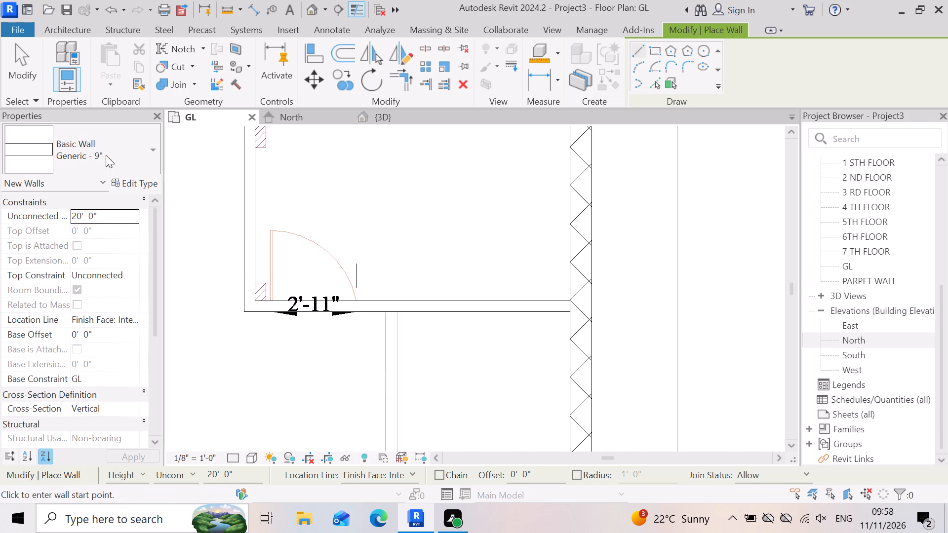
click(157, 154)
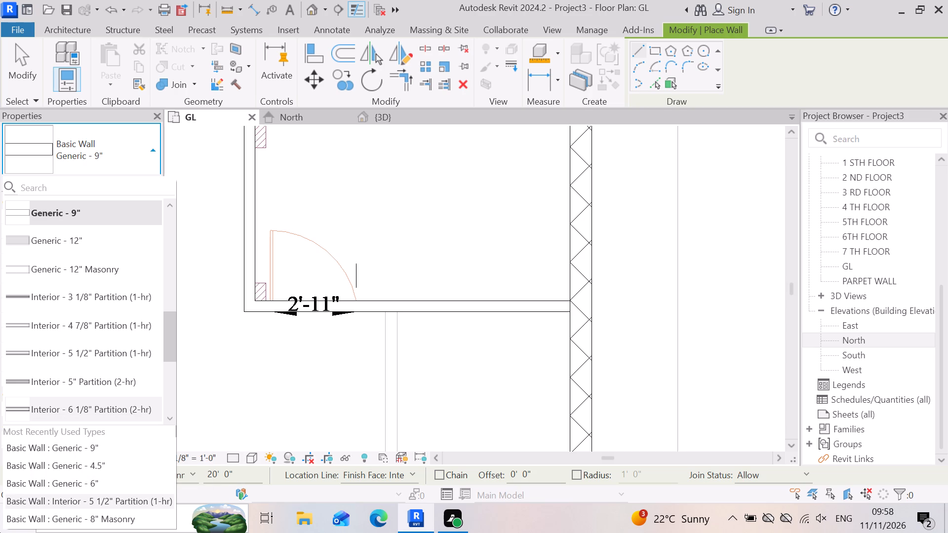
click(157, 154)
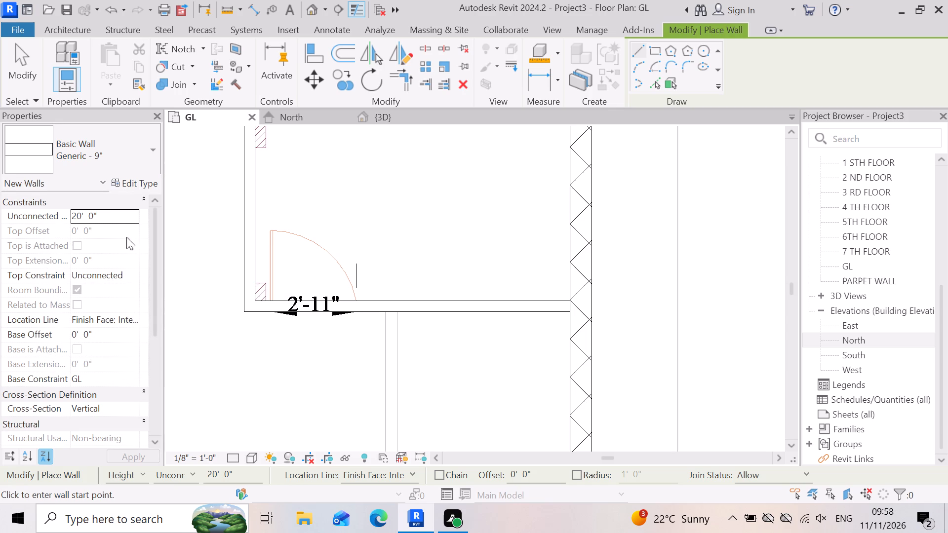
click(156, 150)
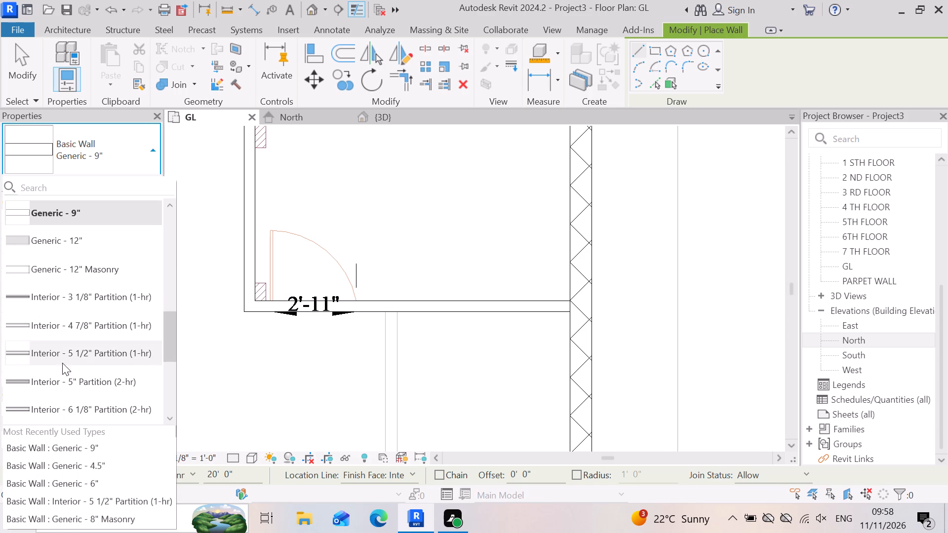
click(78, 381)
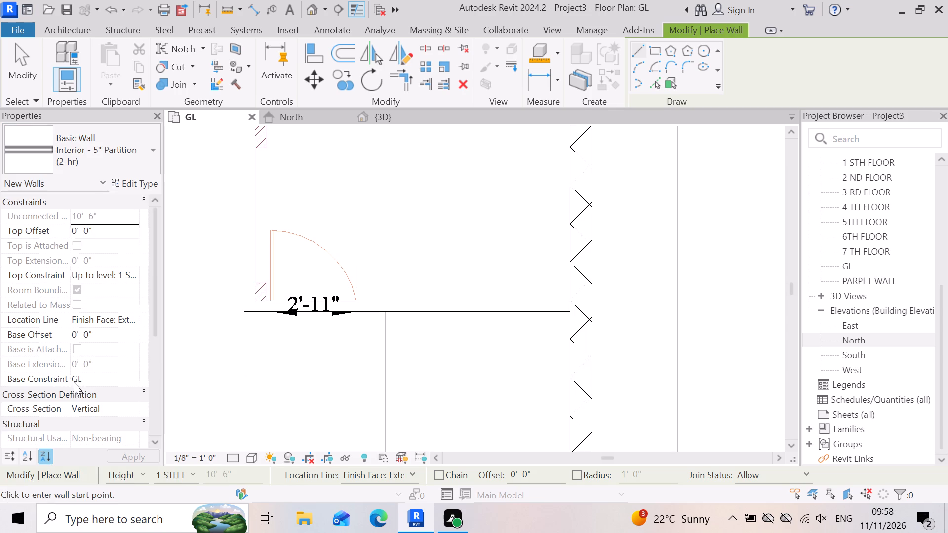
scroll(74, 384, down, 2)
scroll(355, 333, down, 10)
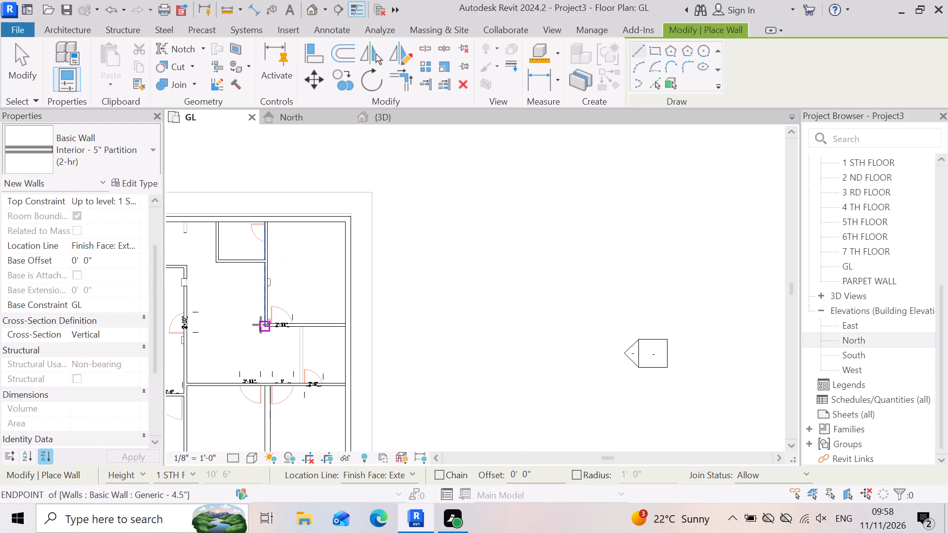
scroll(313, 357, up, 14)
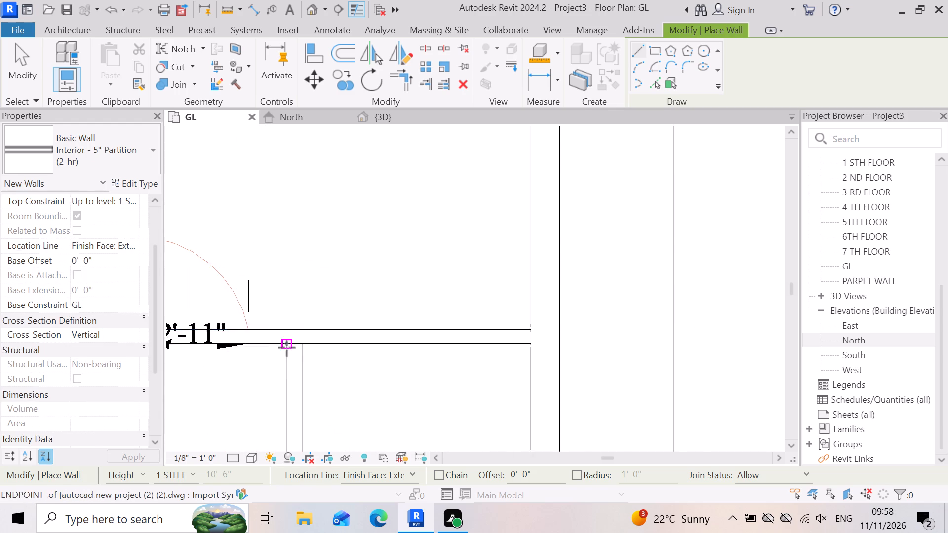
scroll(287, 348, up, 2)
click(285, 339)
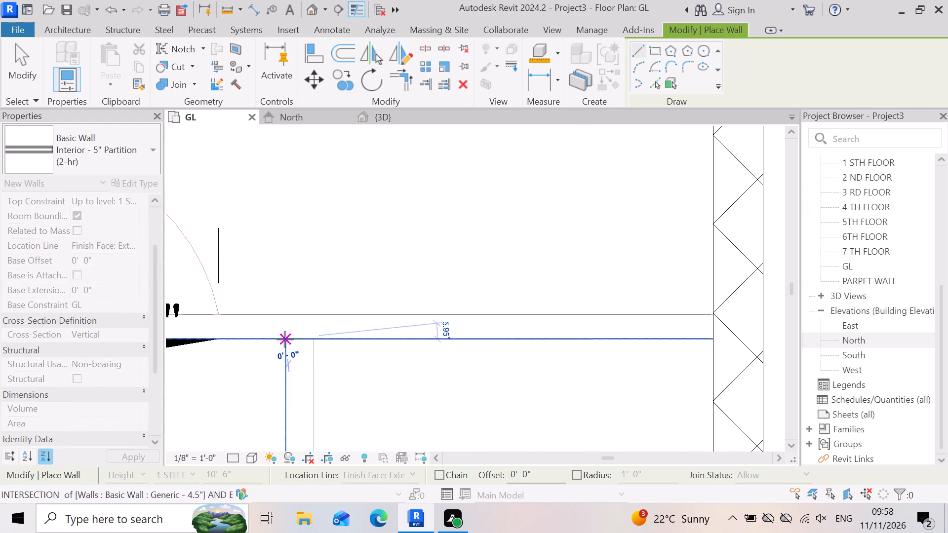
scroll(313, 332, down, 4)
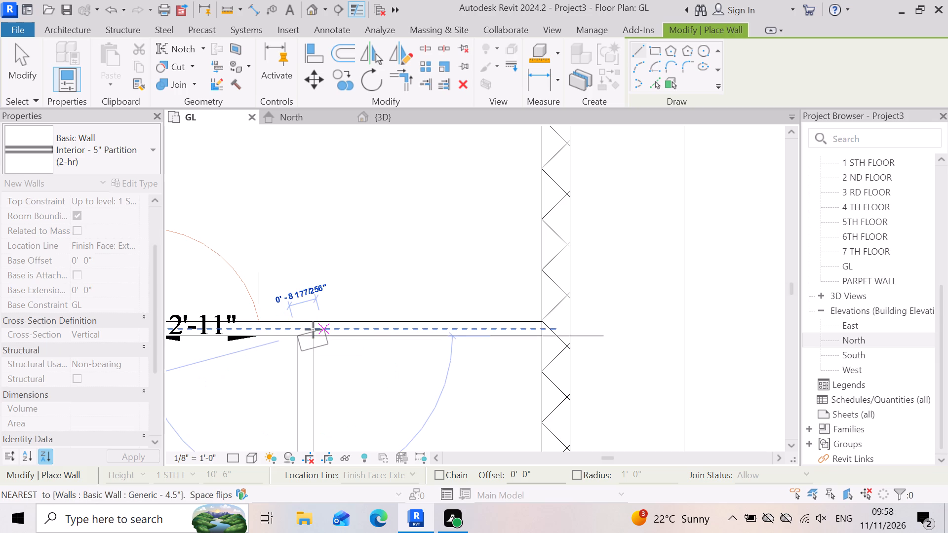
scroll(344, 375, down, 5)
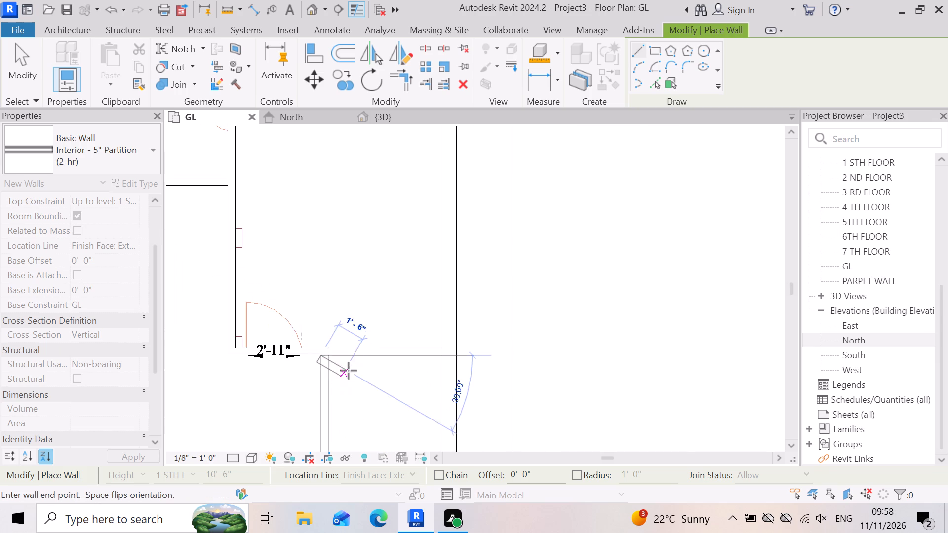
key(space)
scroll(319, 391, down, 3)
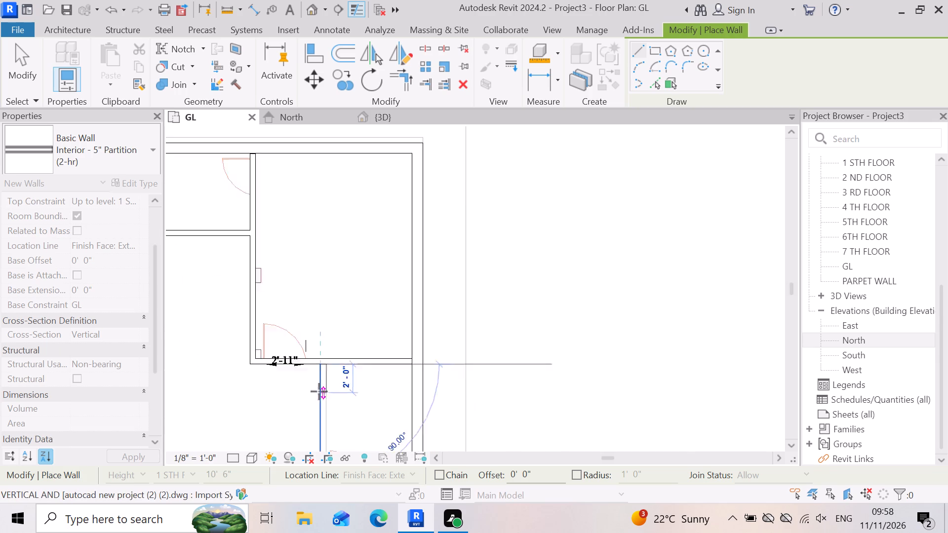
scroll(319, 391, down, 6)
scroll(332, 437, up, 7)
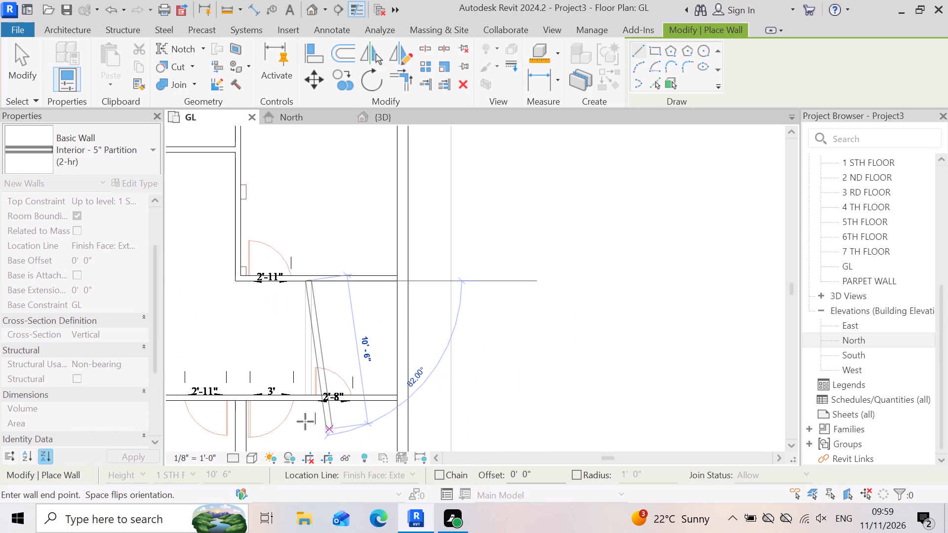
scroll(302, 413, up, 6)
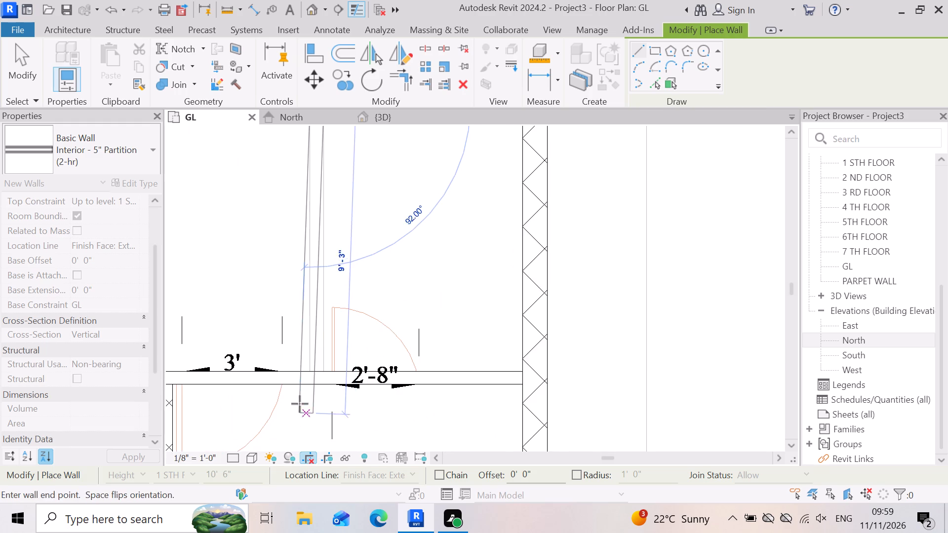
scroll(306, 392, up, 6)
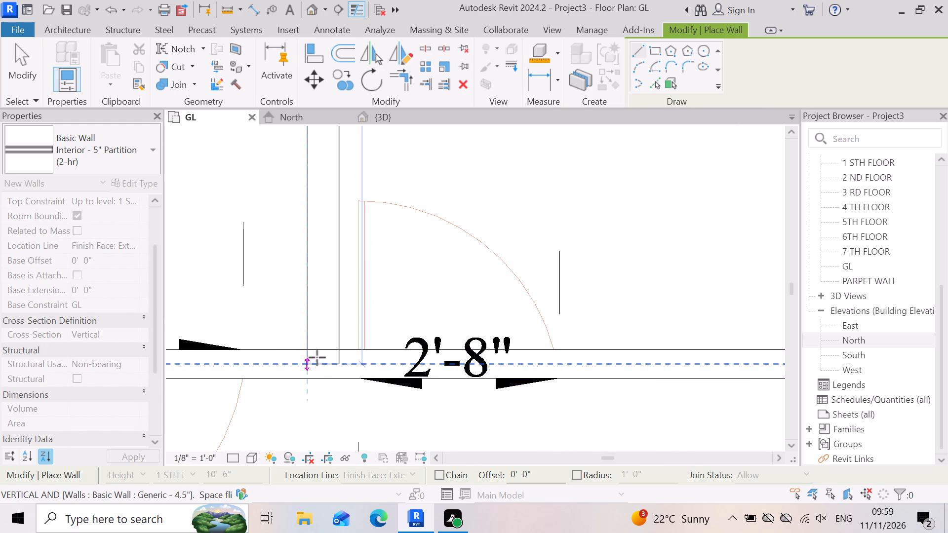
click(317, 351)
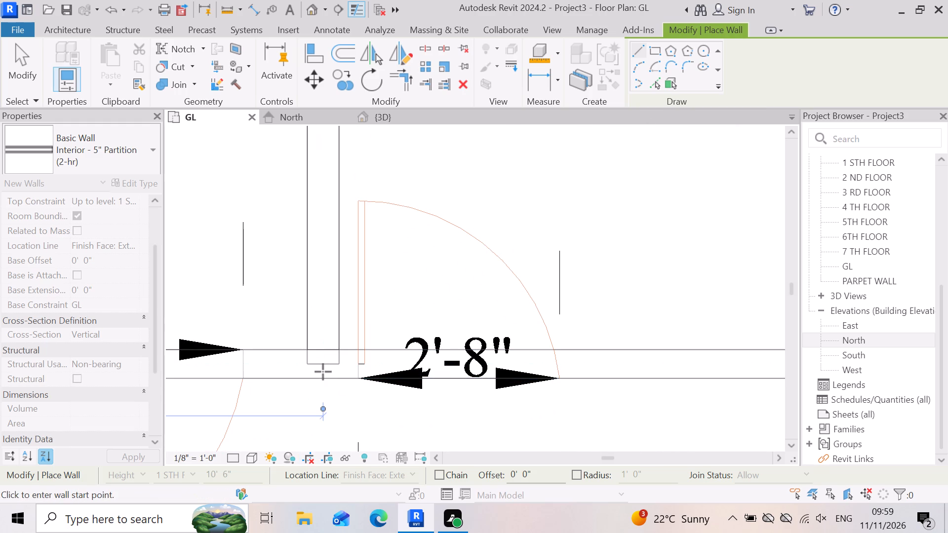
key(Escape)
Dismiss the save reminder without saving the project.
scroll(353, 404, down, 5)
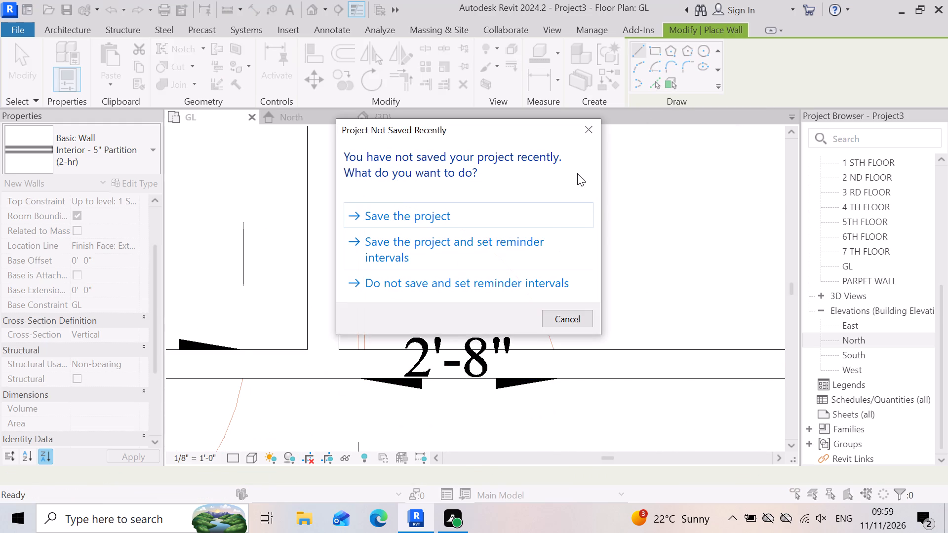
click(596, 126)
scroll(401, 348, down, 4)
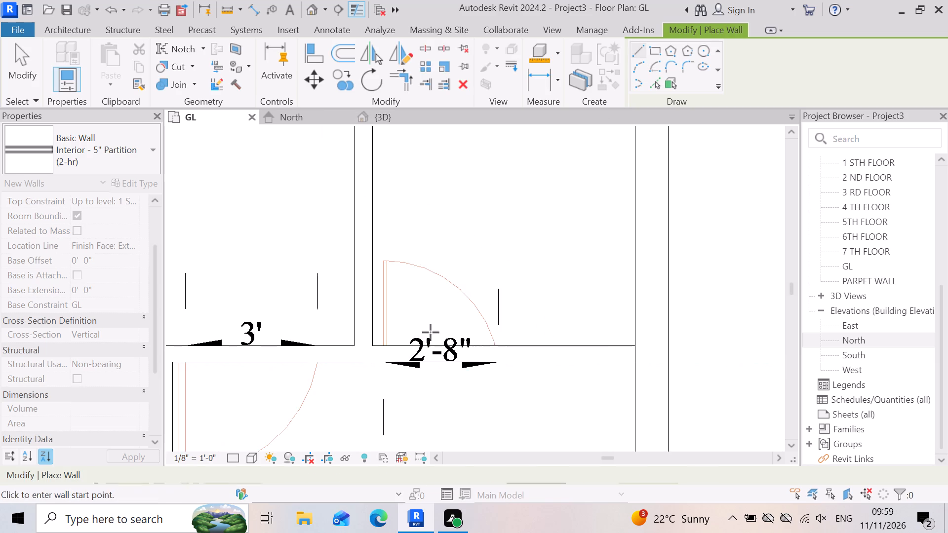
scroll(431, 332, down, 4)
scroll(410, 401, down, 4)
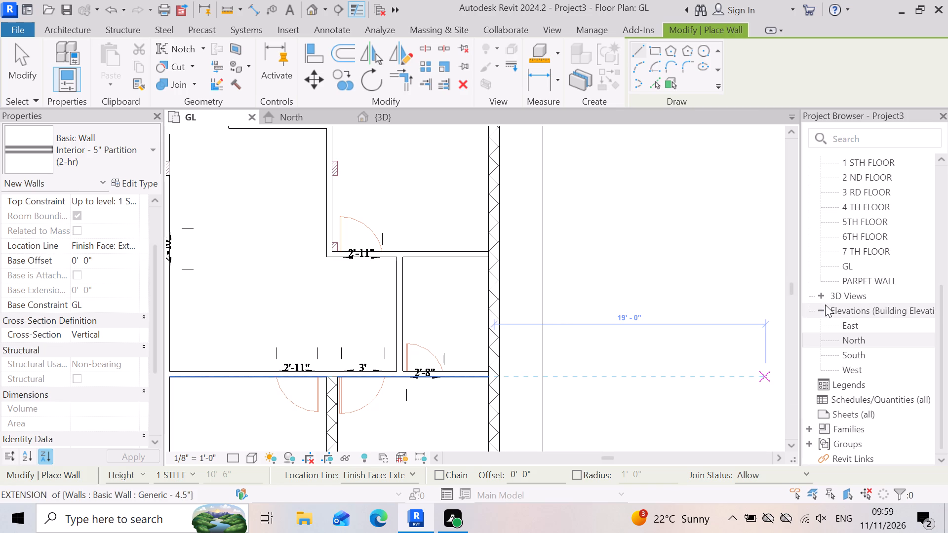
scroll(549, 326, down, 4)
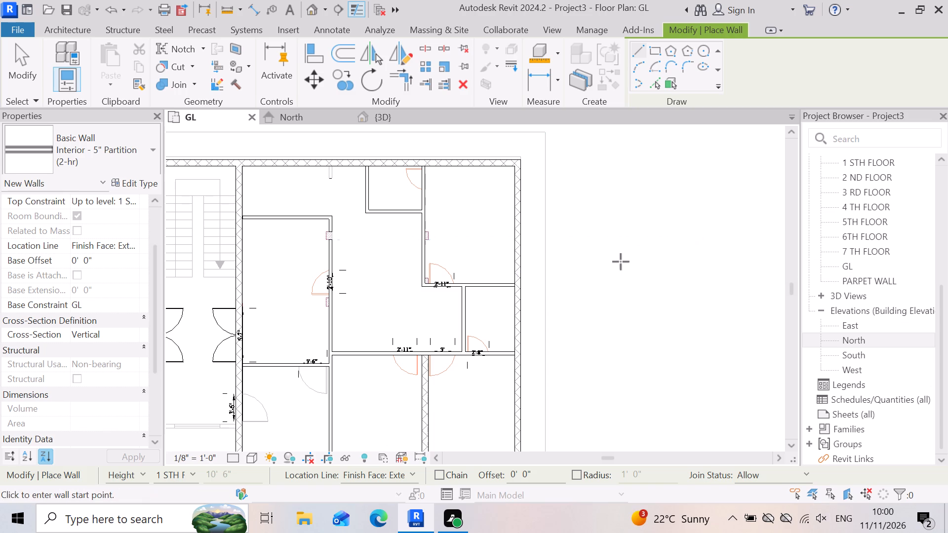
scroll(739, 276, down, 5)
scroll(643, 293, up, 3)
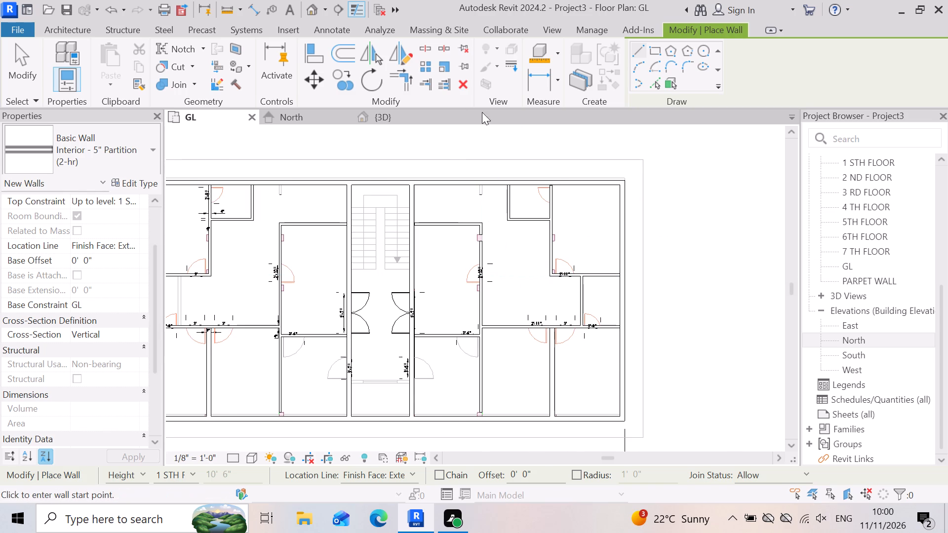
Examine the traced GL walls in the 3D view, looking over the building from its front side.
click(415, 116)
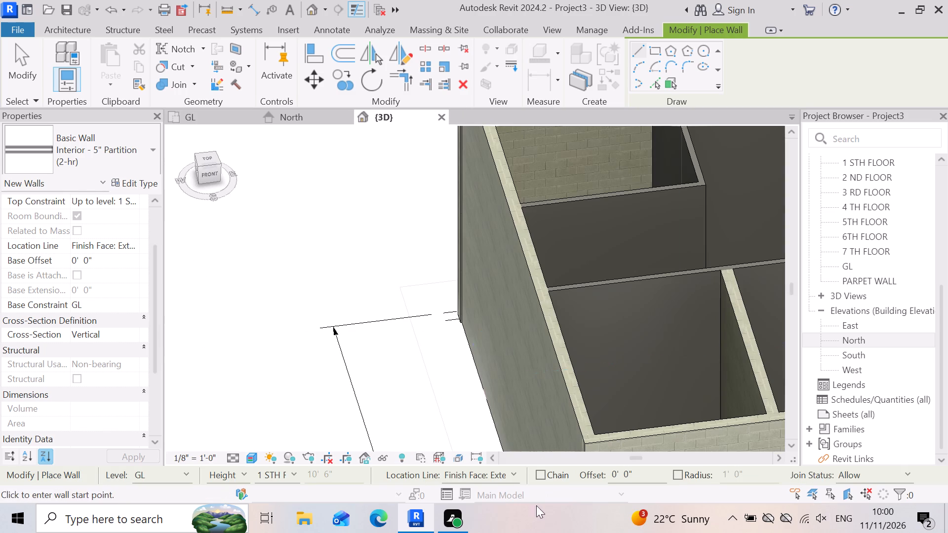
scroll(474, 384, down, 6)
scroll(398, 319, down, 3)
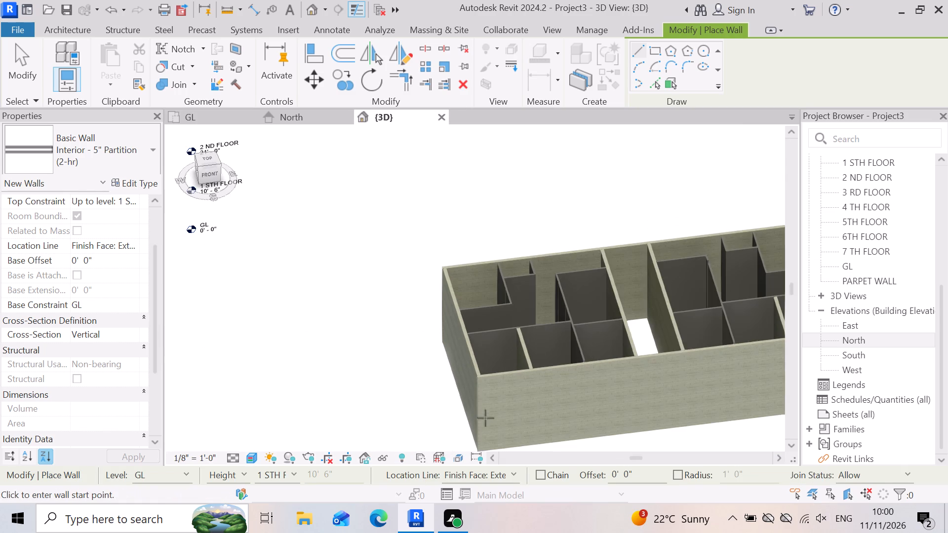
scroll(558, 446, up, 2)
scroll(374, 353, down, 3)
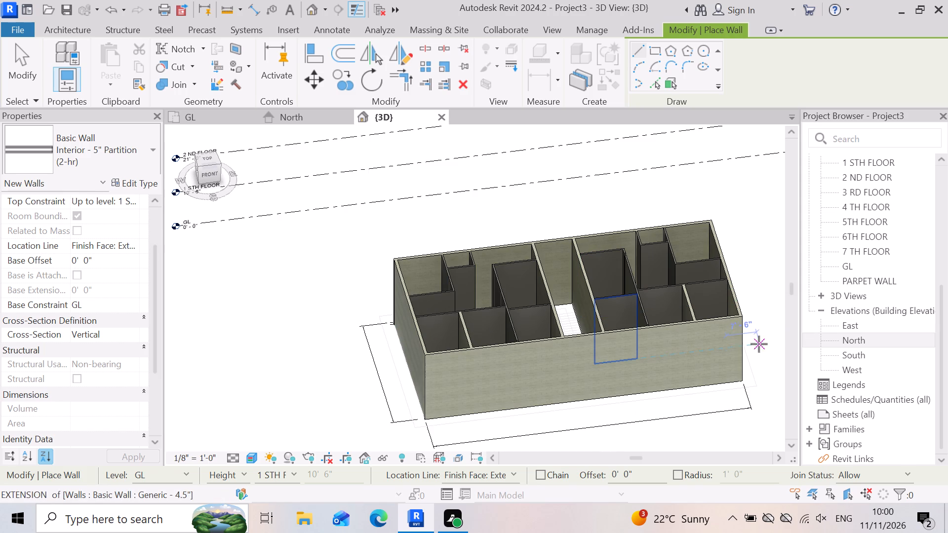
scroll(759, 344, up, 2)
scroll(578, 319, down, 1)
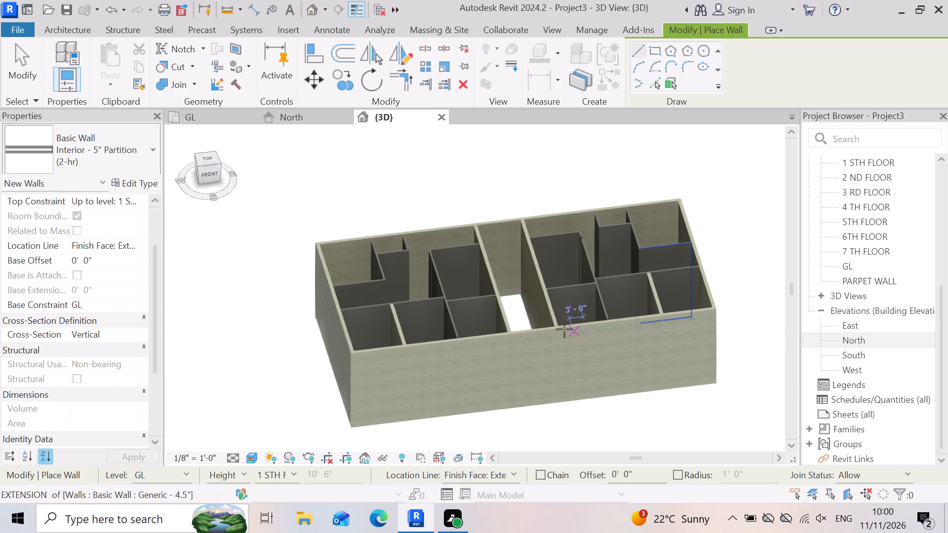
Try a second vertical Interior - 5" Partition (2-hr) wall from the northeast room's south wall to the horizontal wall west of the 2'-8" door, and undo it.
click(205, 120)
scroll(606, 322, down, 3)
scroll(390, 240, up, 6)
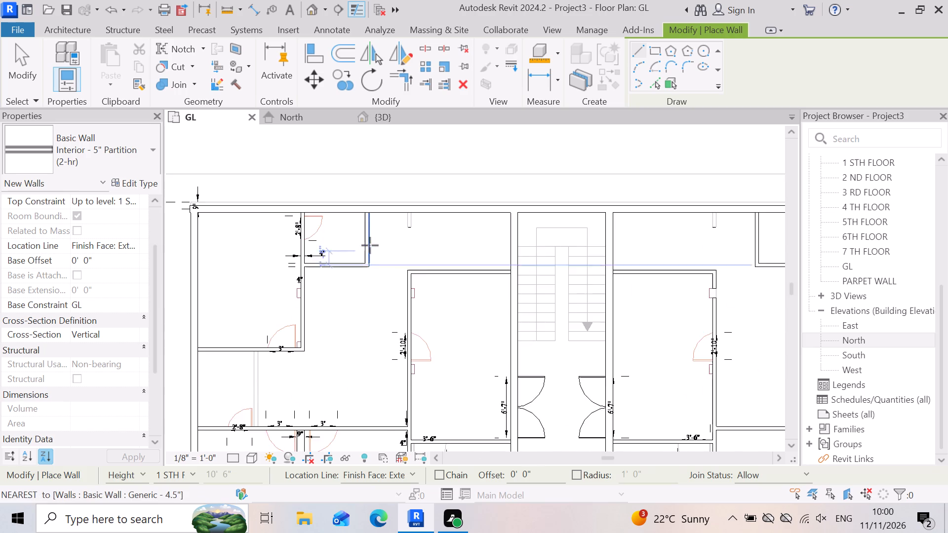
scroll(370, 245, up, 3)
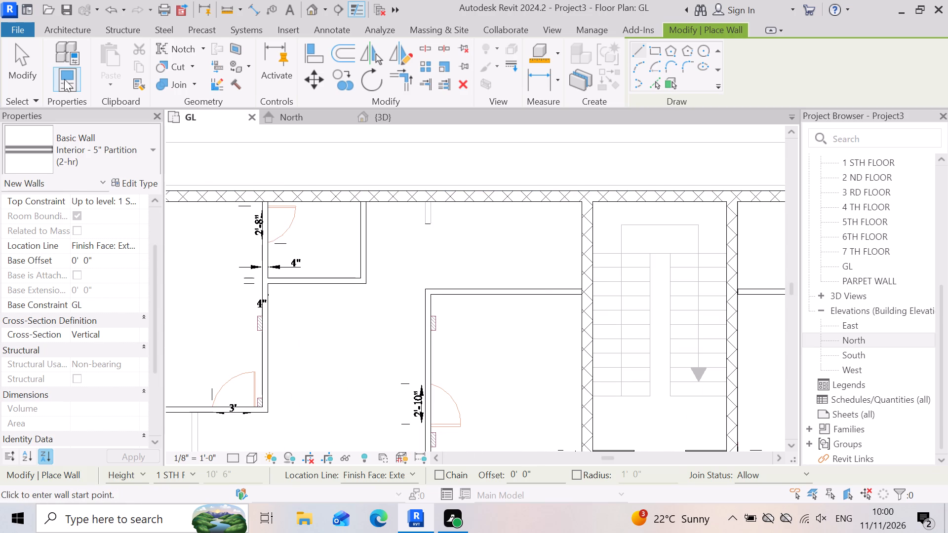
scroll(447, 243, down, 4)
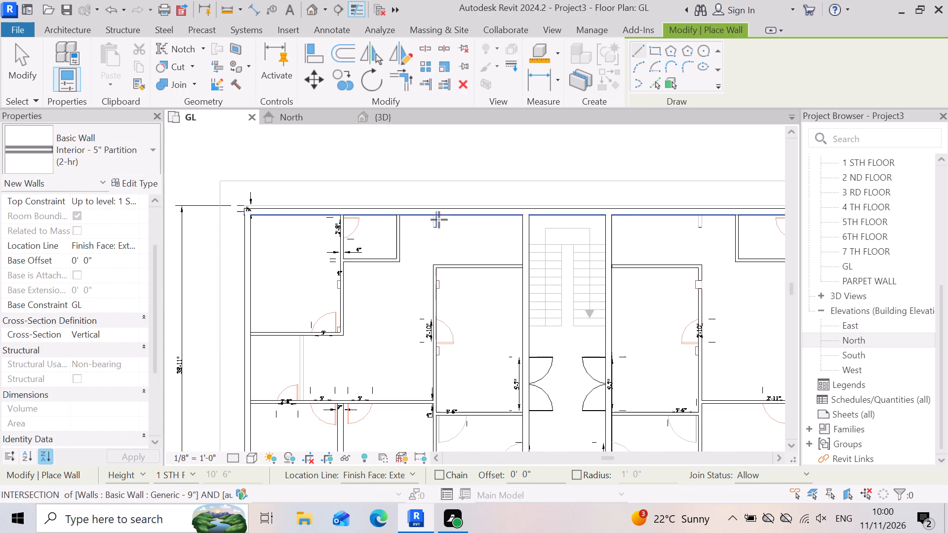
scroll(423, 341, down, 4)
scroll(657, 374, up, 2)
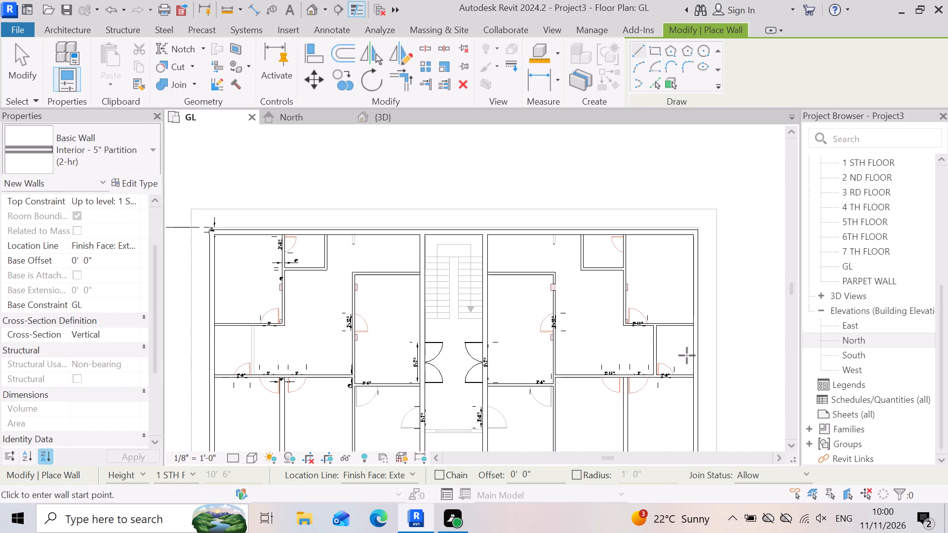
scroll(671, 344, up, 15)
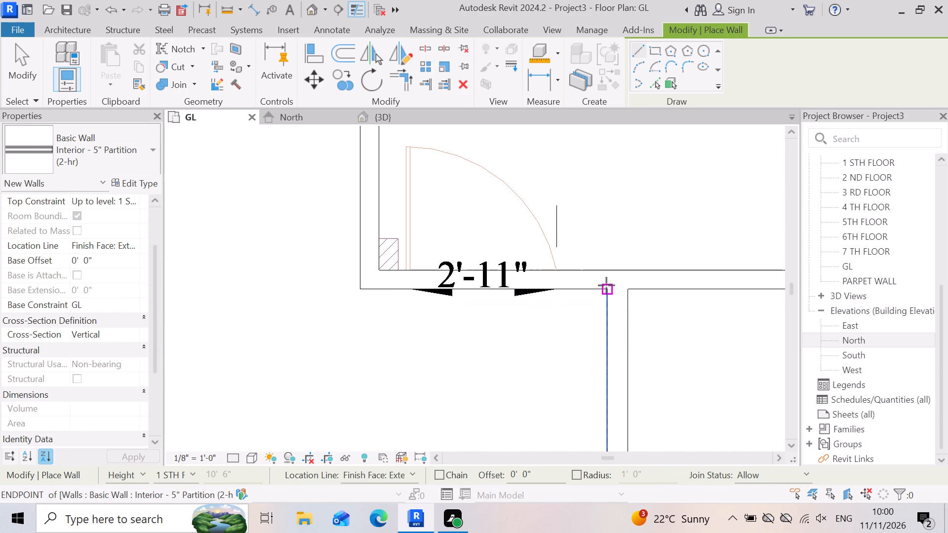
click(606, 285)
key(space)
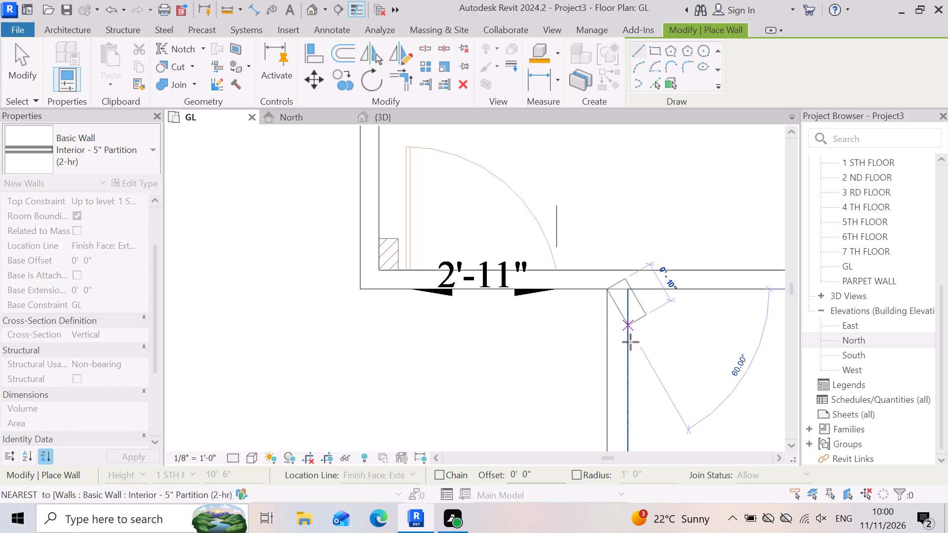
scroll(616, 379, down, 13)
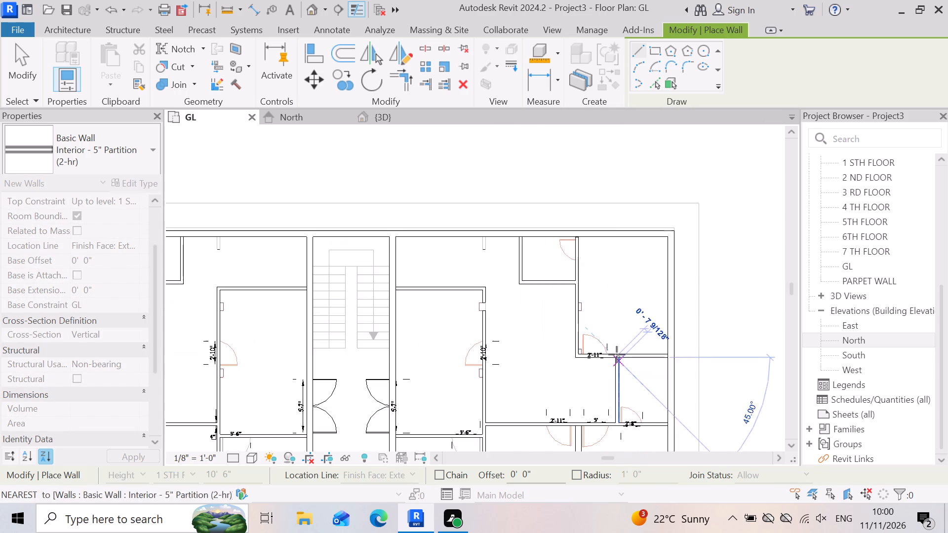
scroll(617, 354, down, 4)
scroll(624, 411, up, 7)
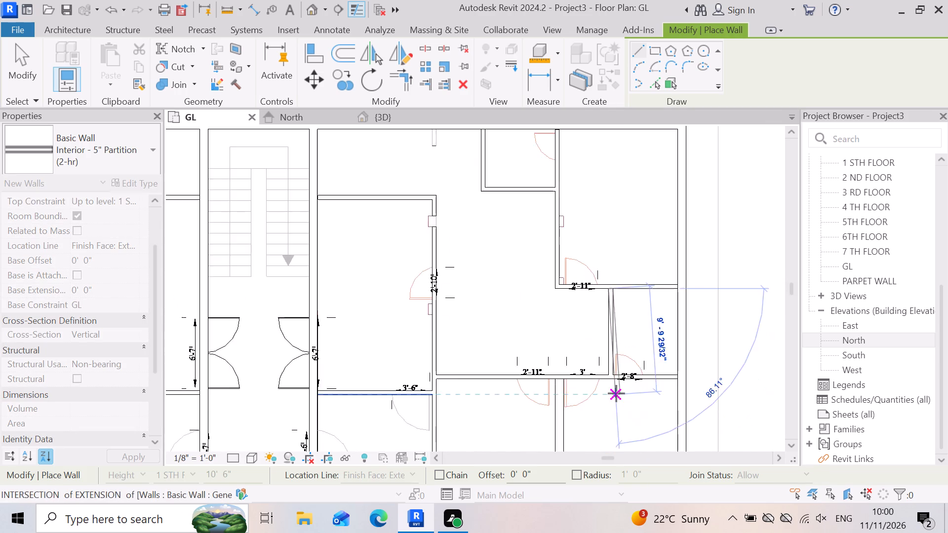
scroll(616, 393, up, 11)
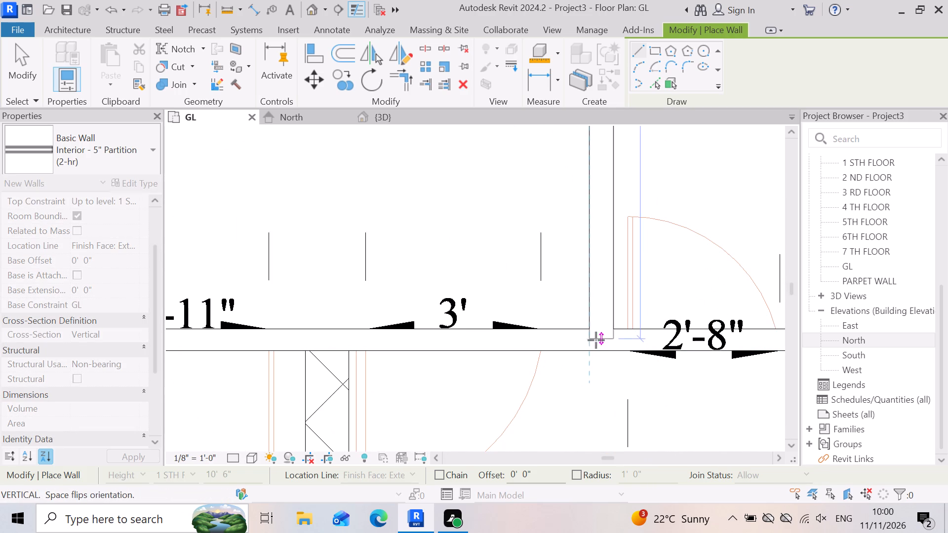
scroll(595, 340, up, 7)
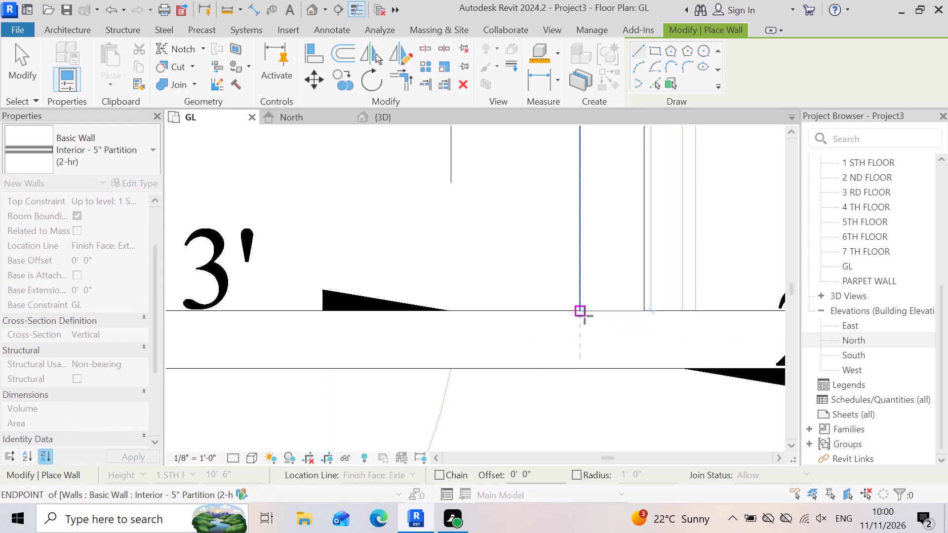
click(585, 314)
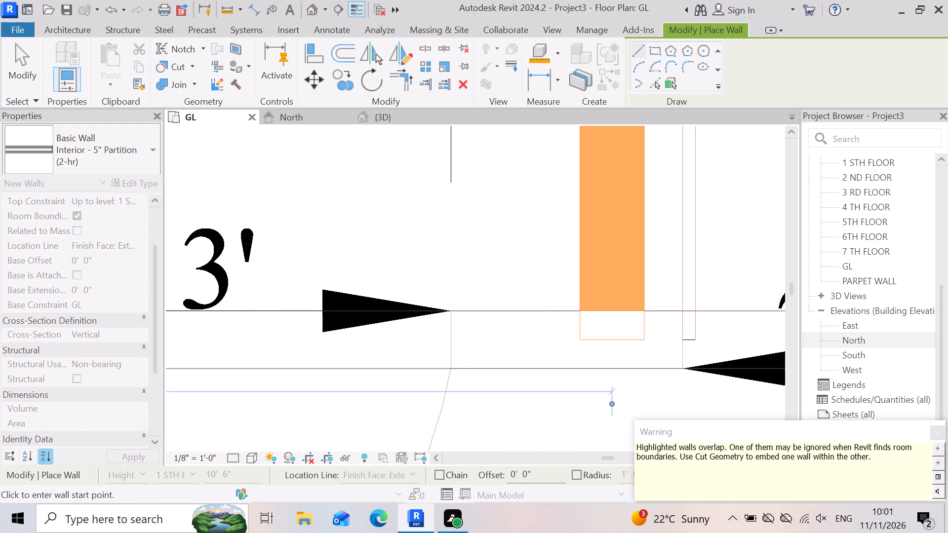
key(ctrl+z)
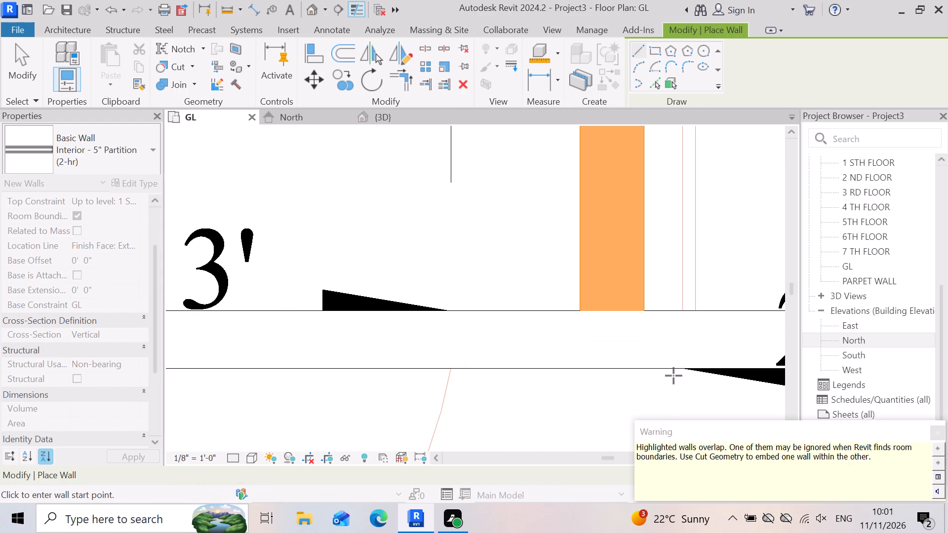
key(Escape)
Inspect the vertical Interior - 5" Partition wall west of the 2'-8" door and its junctions with the horizontal walls in the GL plan.
click(627, 315)
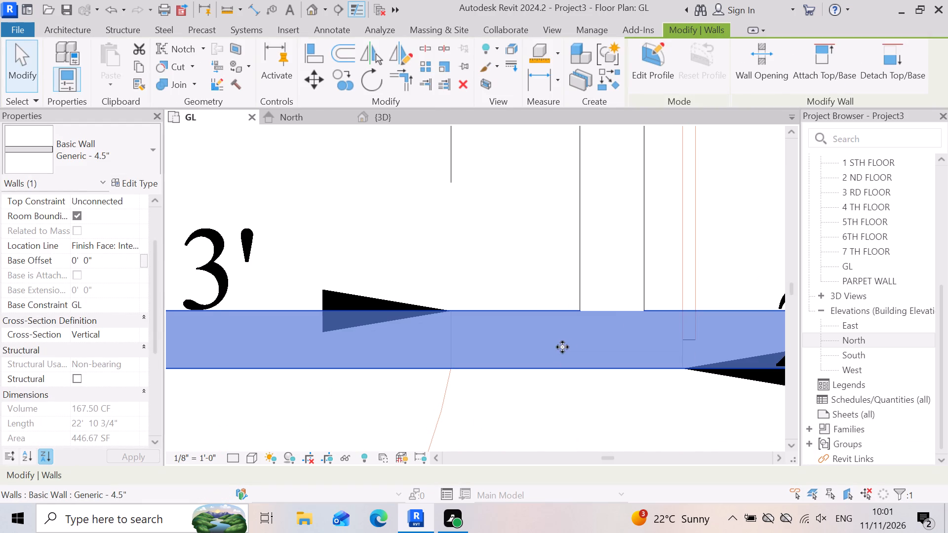
key(Escape)
click(606, 290)
scroll(585, 337, down, 11)
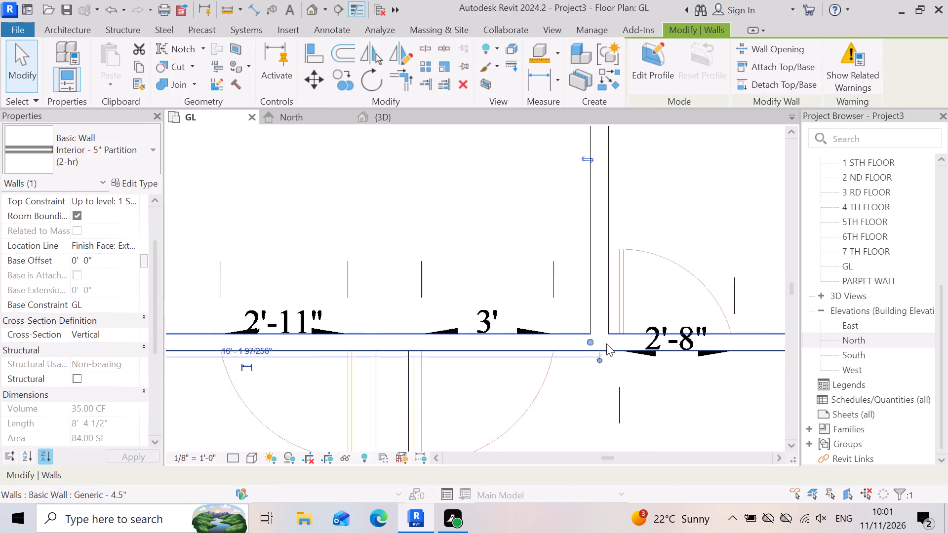
scroll(610, 343, down, 3)
key(Escape)
scroll(631, 160, up, 5)
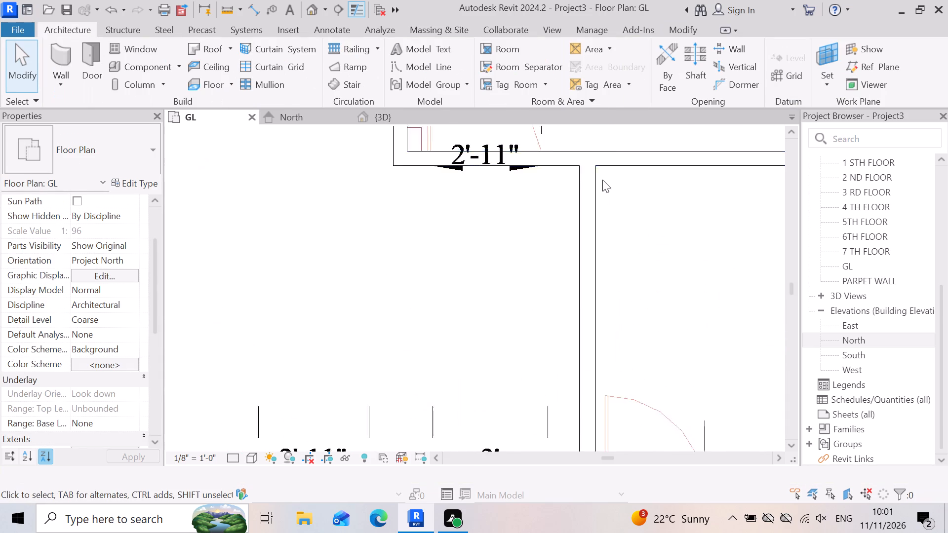
scroll(602, 180, up, 1)
click(582, 202)
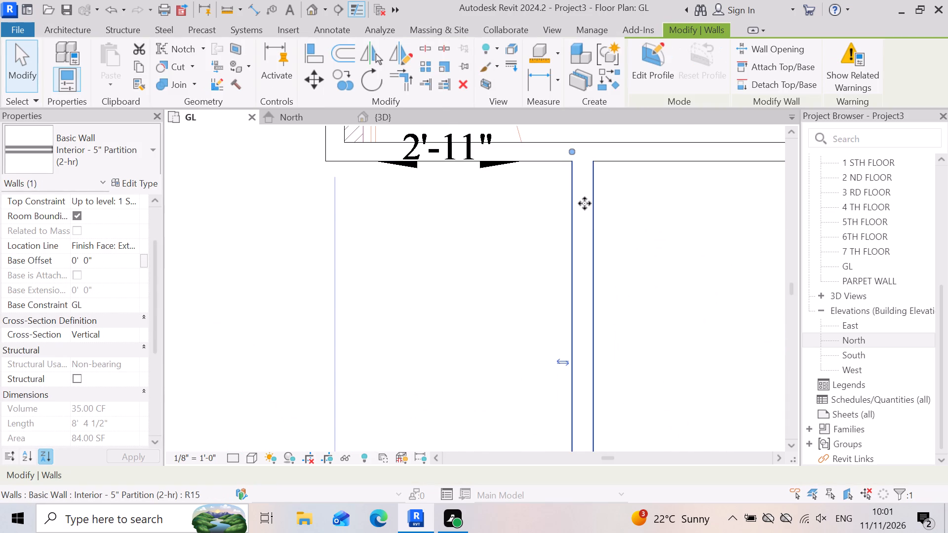
key(Escape)
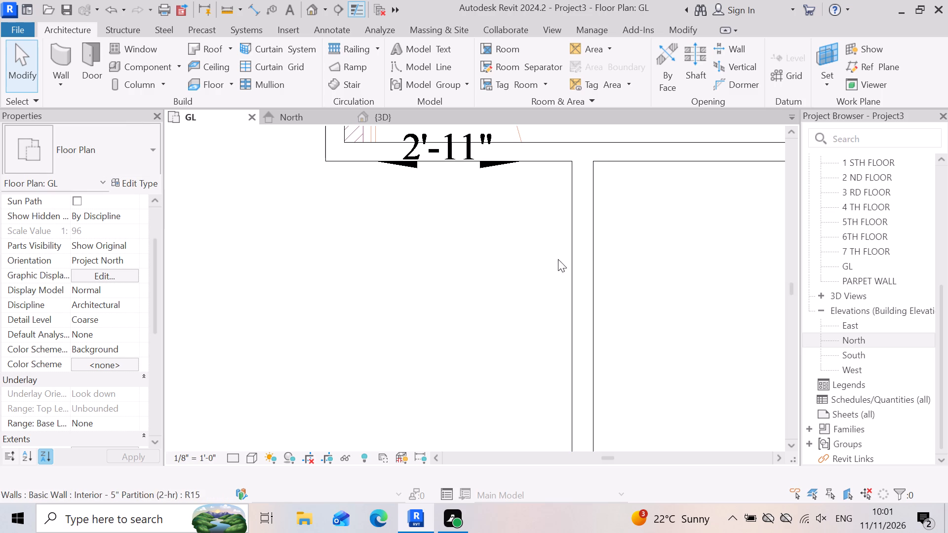
click(591, 251)
scroll(523, 293, down, 5)
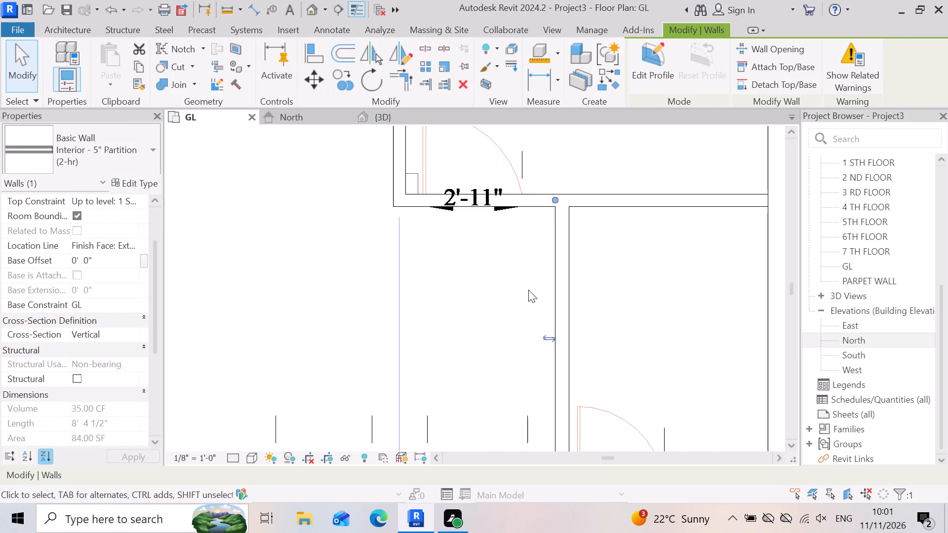
scroll(528, 290, down, 3)
key(Escape)
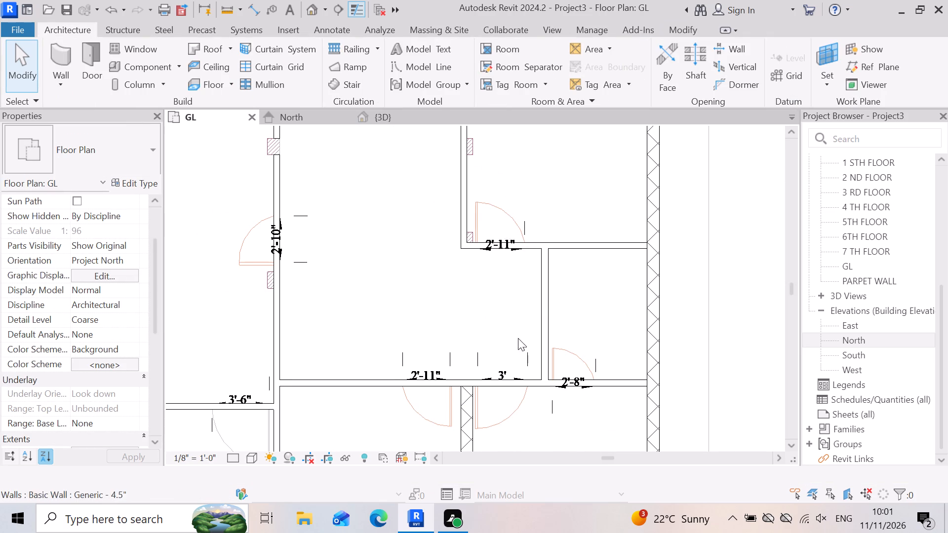
Examine the interior walls in the building's east half in the 3D view, including the Generic - 9" wall between the front rooms.
click(420, 114)
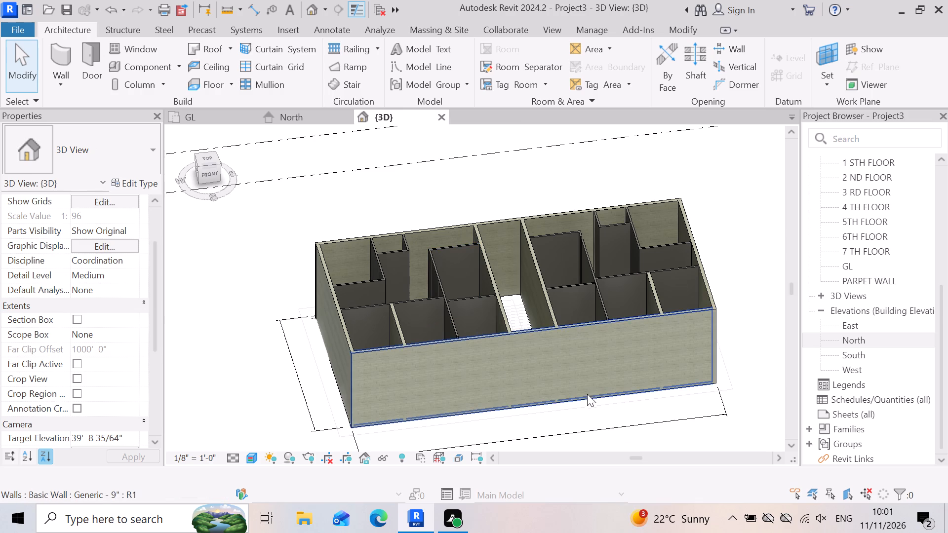
scroll(584, 391, up, 2)
scroll(507, 281, up, 2)
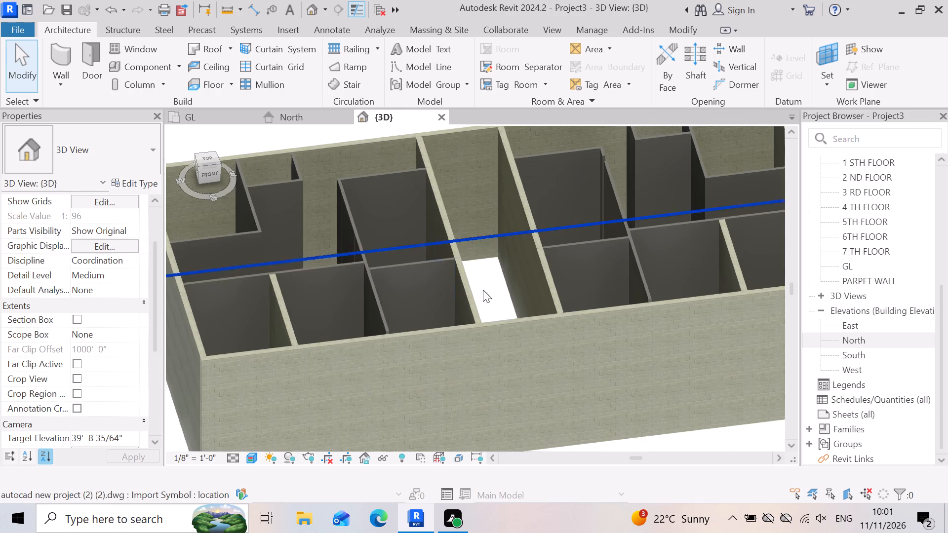
scroll(445, 390, down, 3)
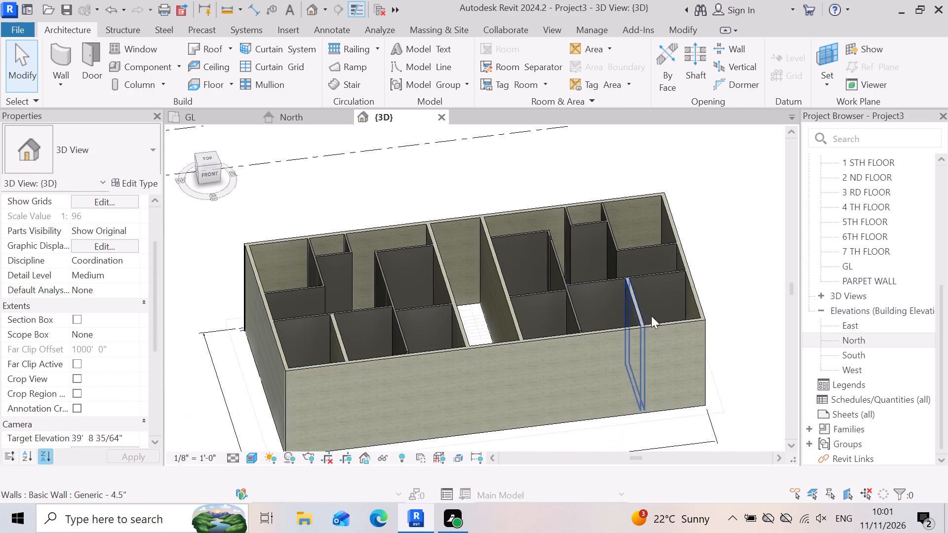
scroll(663, 317, up, 5)
key(Escape)
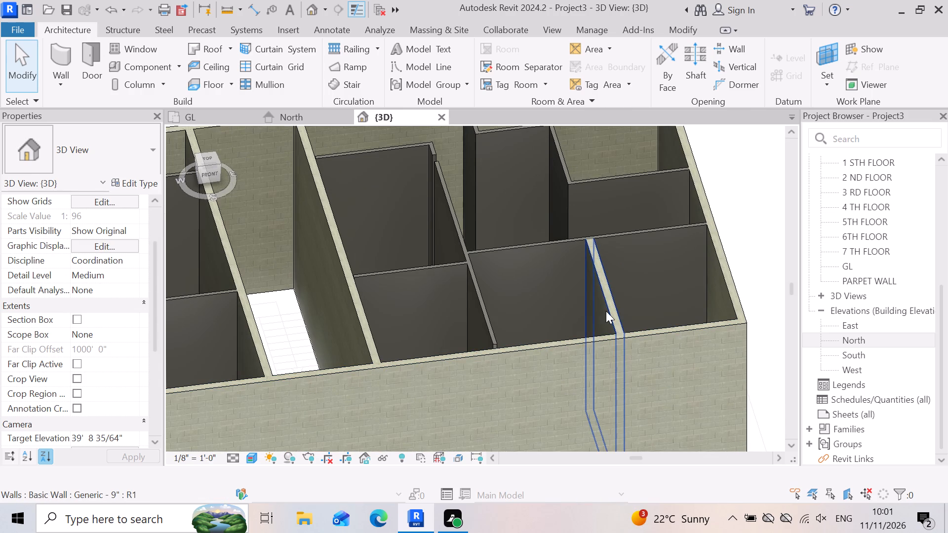
click(606, 311)
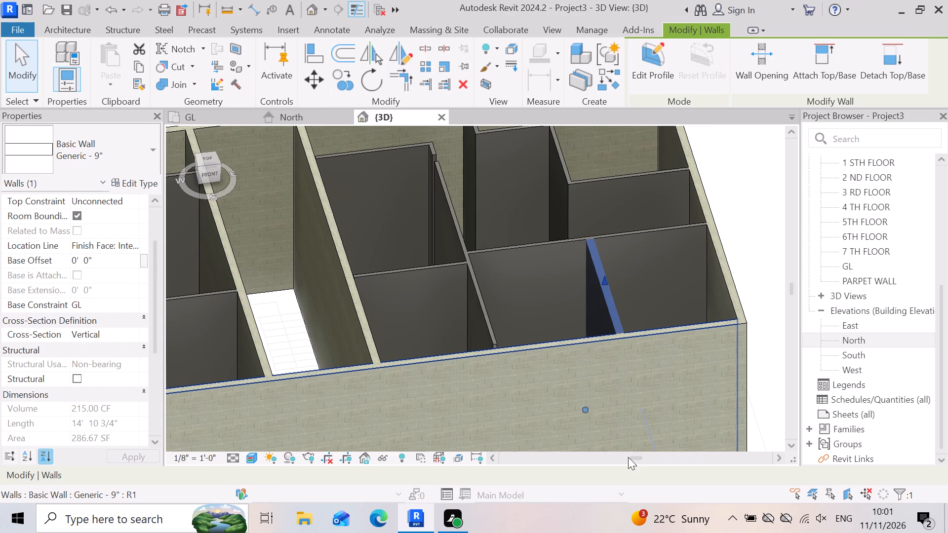
key(Escape)
scroll(637, 449, down, 3)
scroll(607, 363, up, 3)
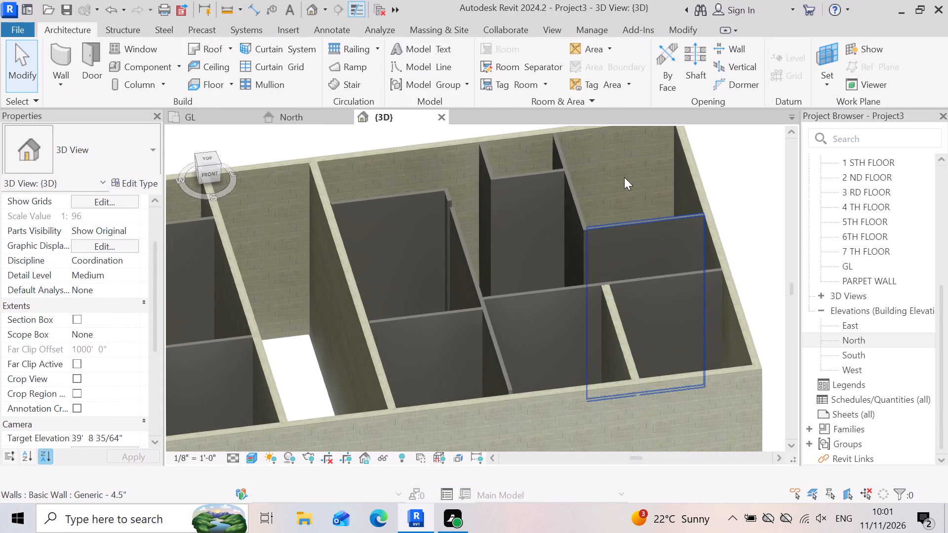
scroll(623, 156, up, 2)
scroll(638, 427, up, 2)
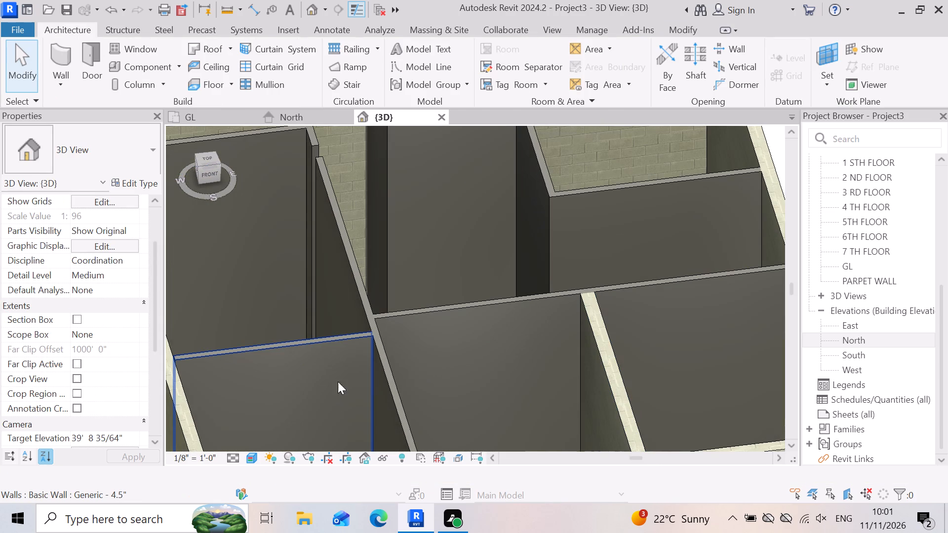
scroll(375, 365, down, 2)
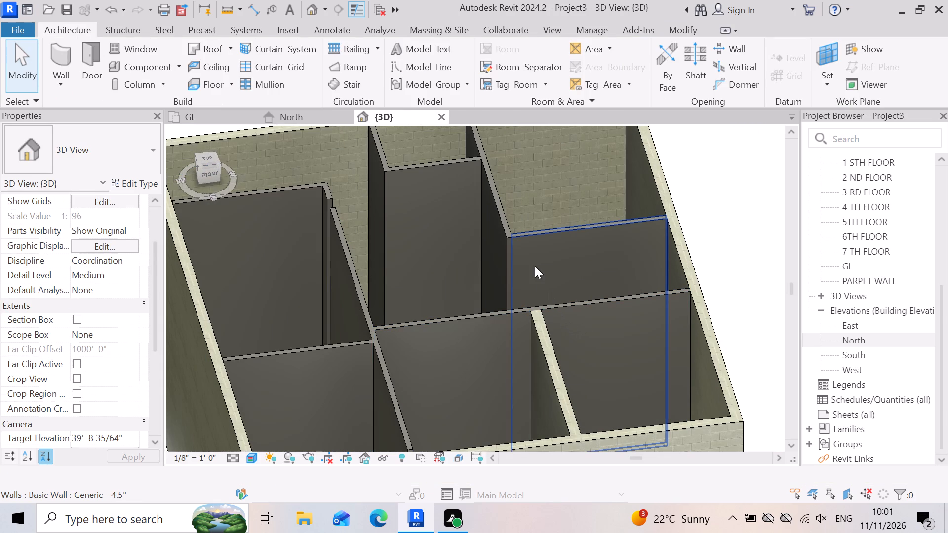
key(Escape)
click(553, 379)
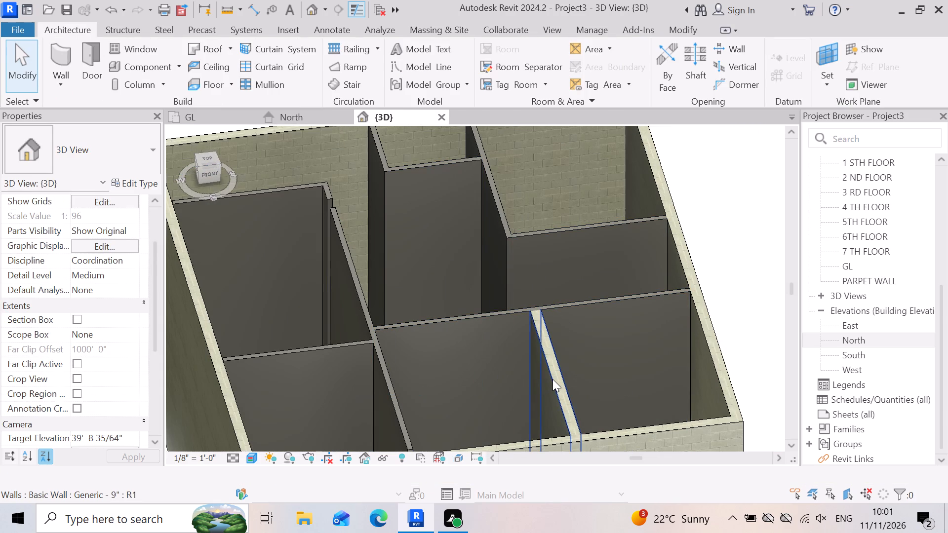
key(Escape)
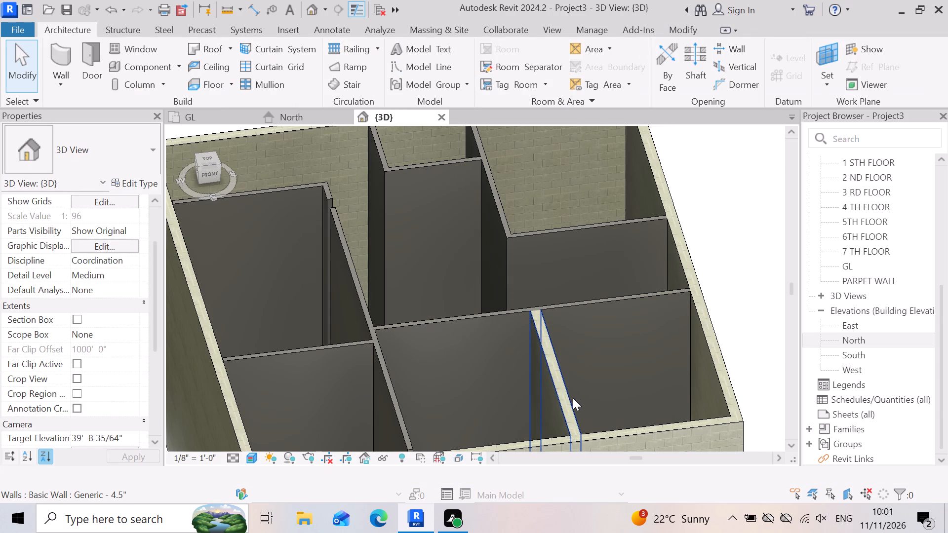
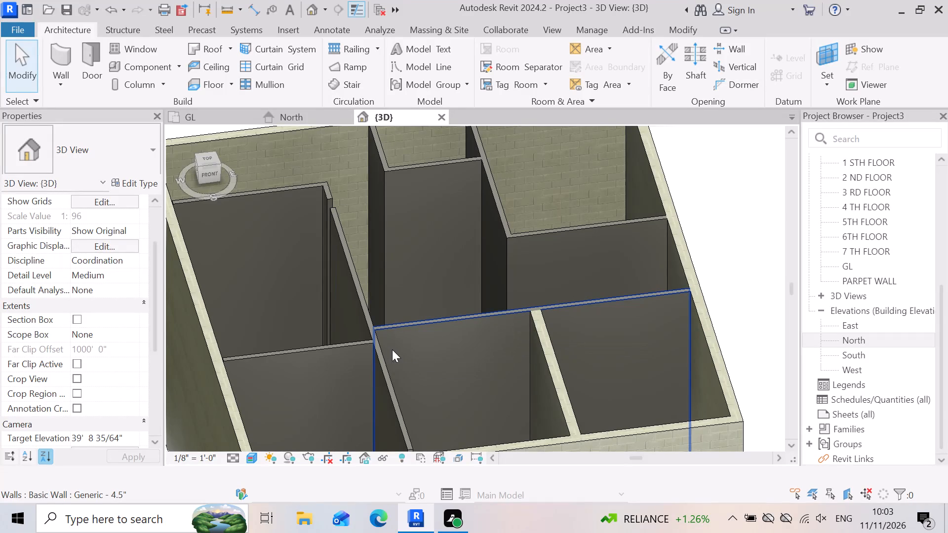
In the GL floor plan, start an architectural wall and duplicate the Generic - 6" wall type as Generic - 5'.
scroll(527, 265, down, 3)
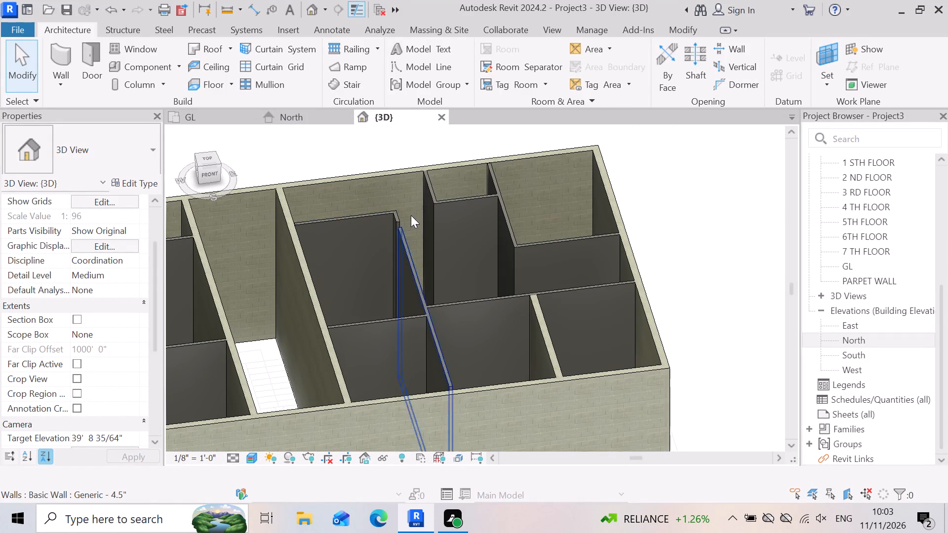
click(218, 121)
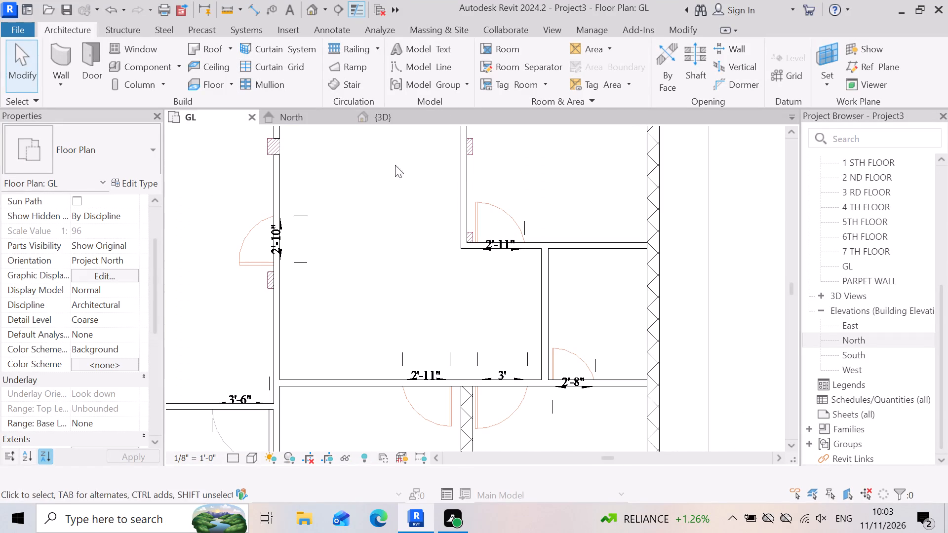
scroll(596, 318, up, 4)
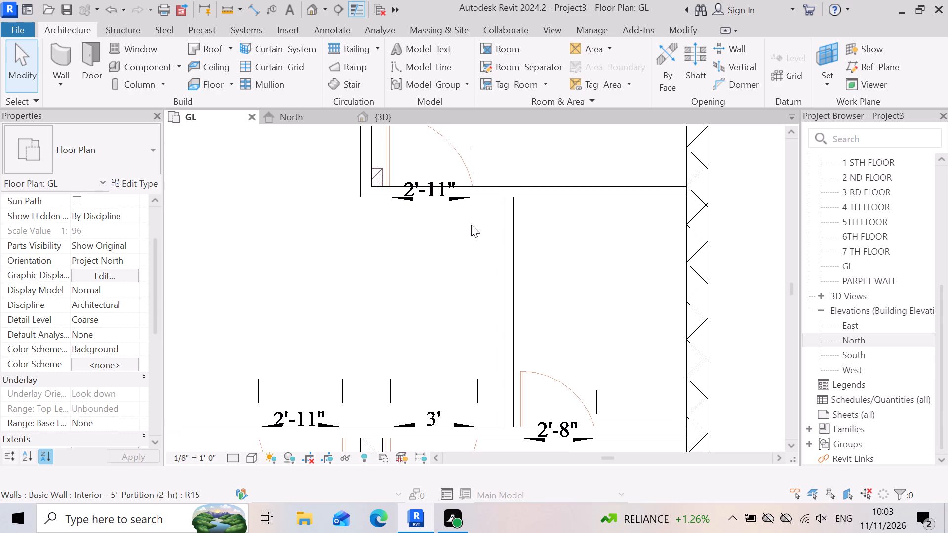
click(63, 92)
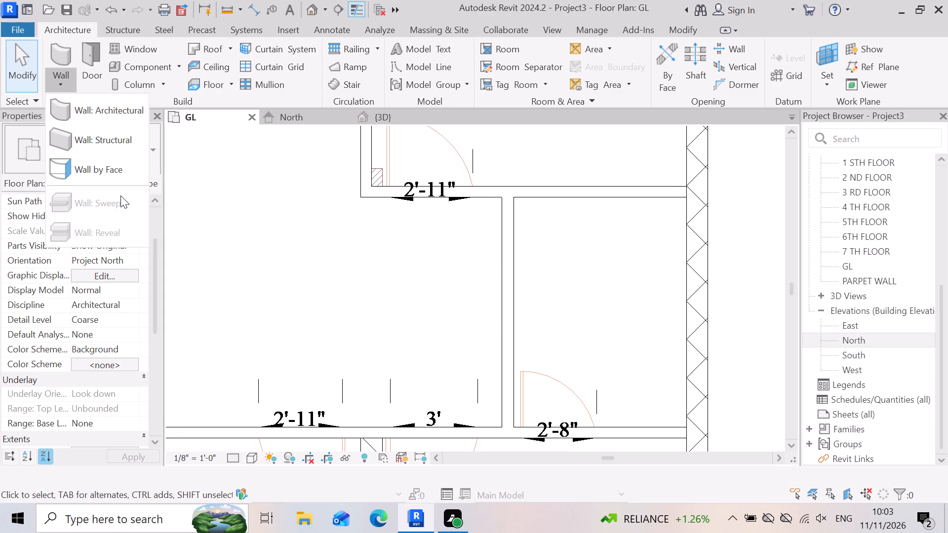
click(111, 119)
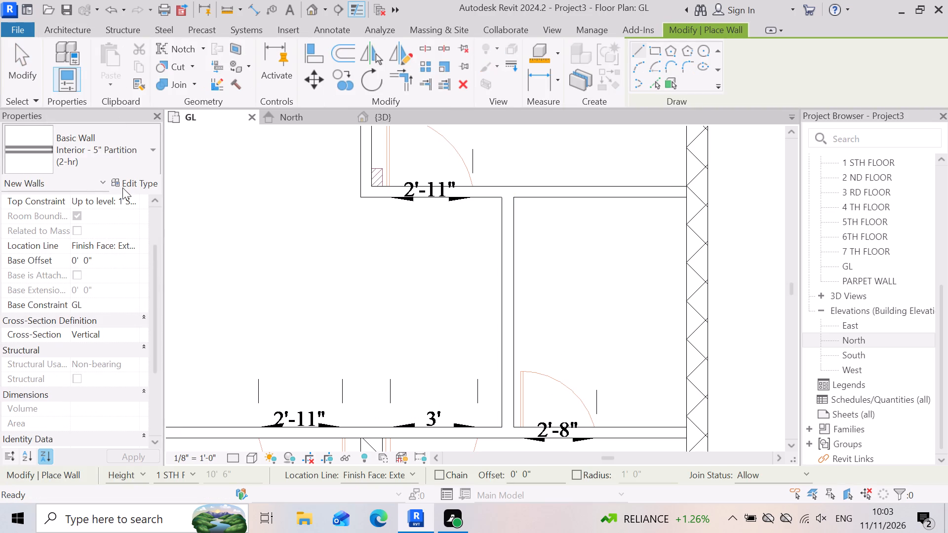
click(130, 183)
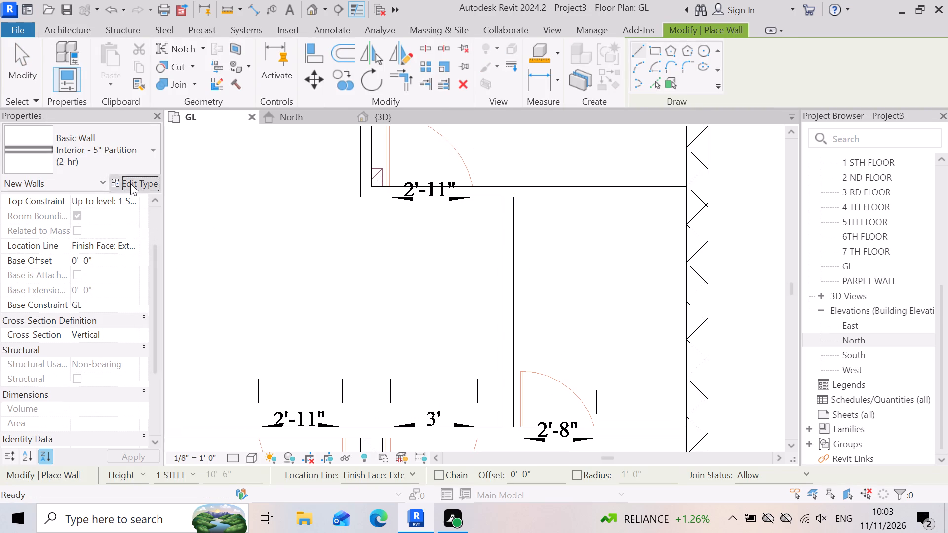
click(787, 37)
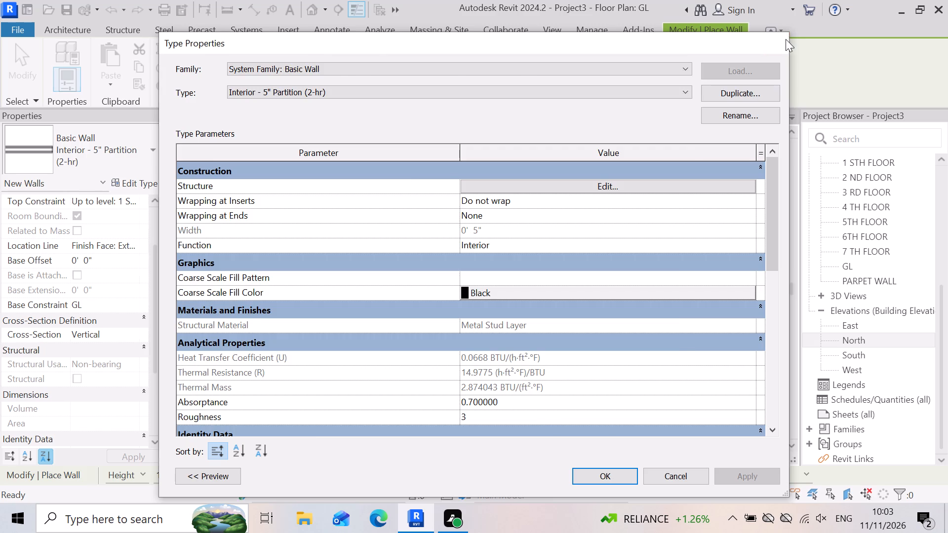
click(154, 148)
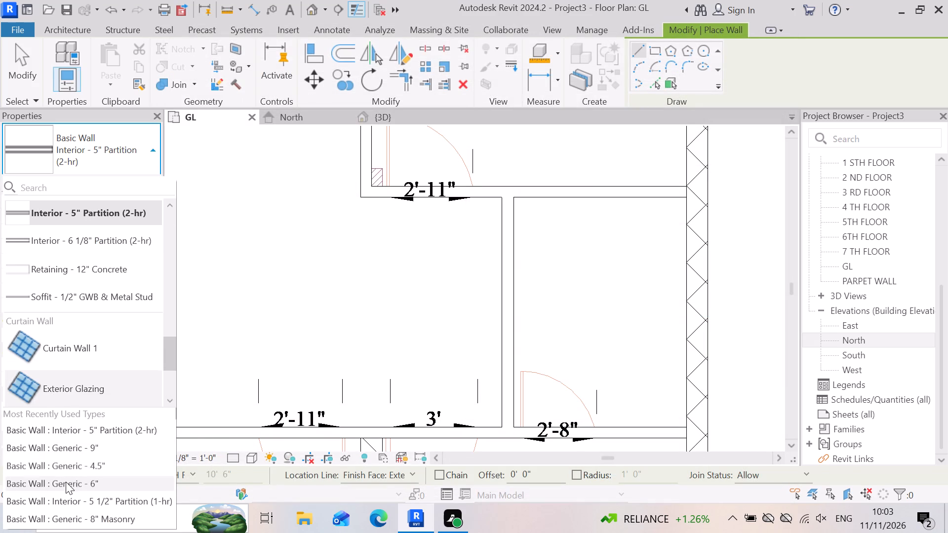
click(66, 482)
click(141, 182)
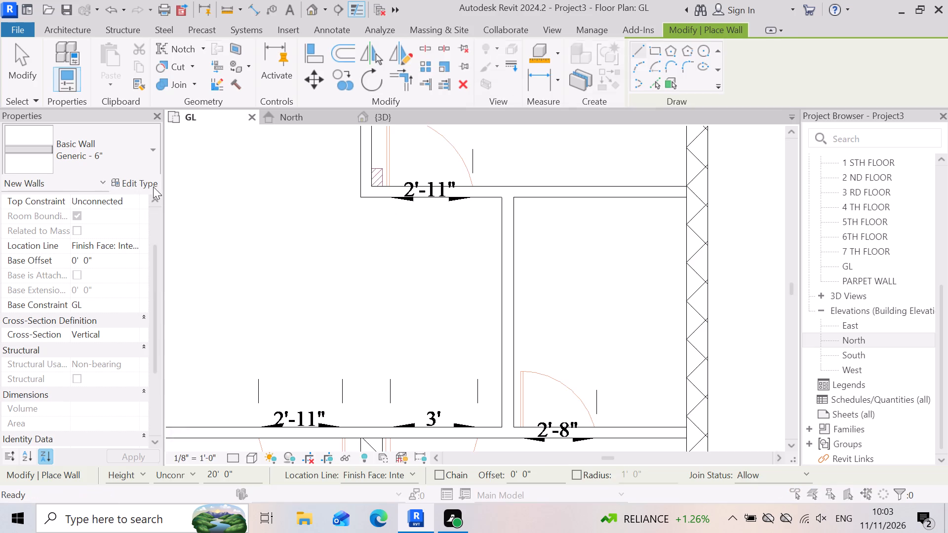
click(743, 98)
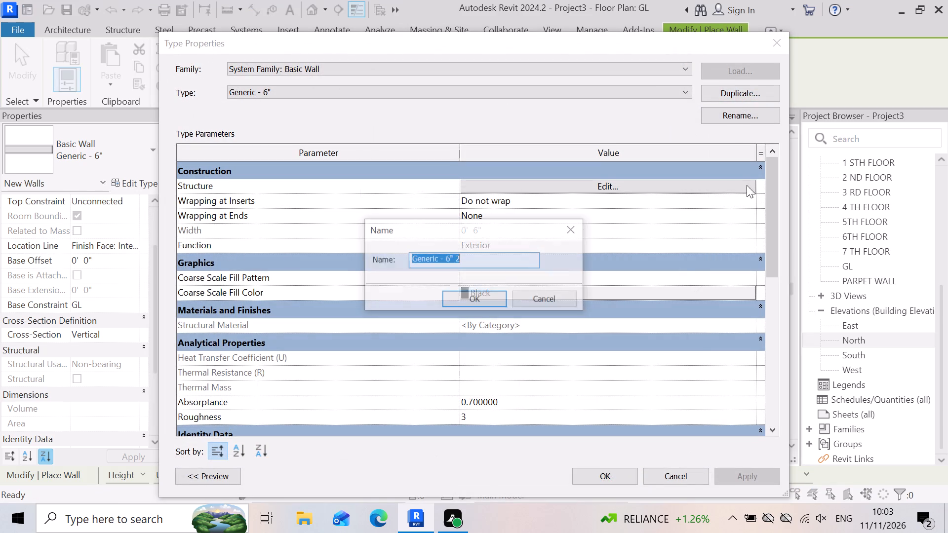
click(499, 260)
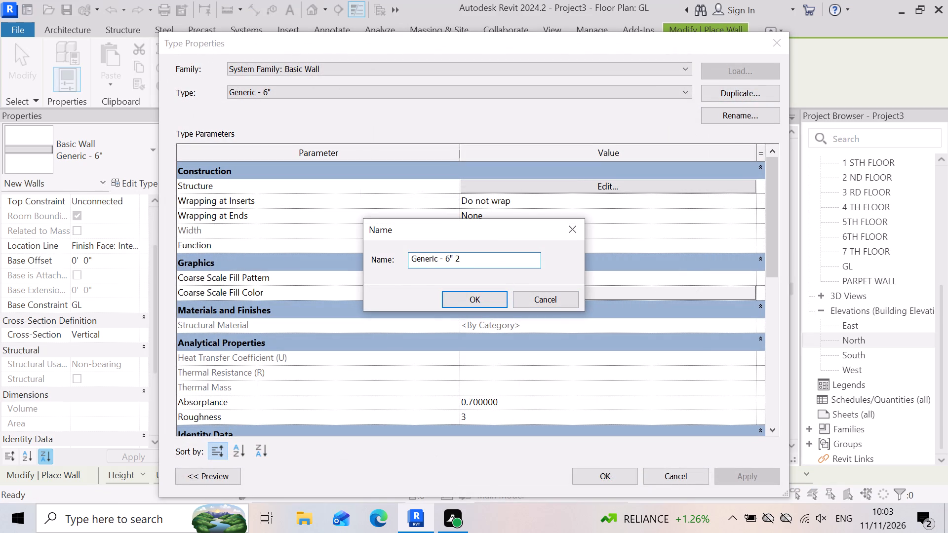
key(BackSpace)
key(BackSpace)
key(BackSpace)
key(BackSpace)
key(5)
key(apostrophe)
key(Return)
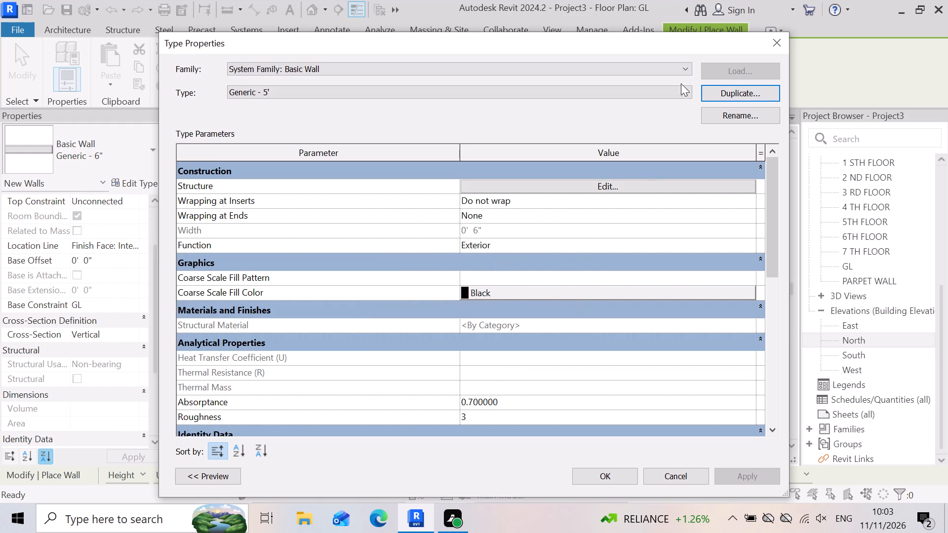
Set the Structure [1] layer thickness of the Generic - 5' wall type to 5' and apply the type.
click(637, 187)
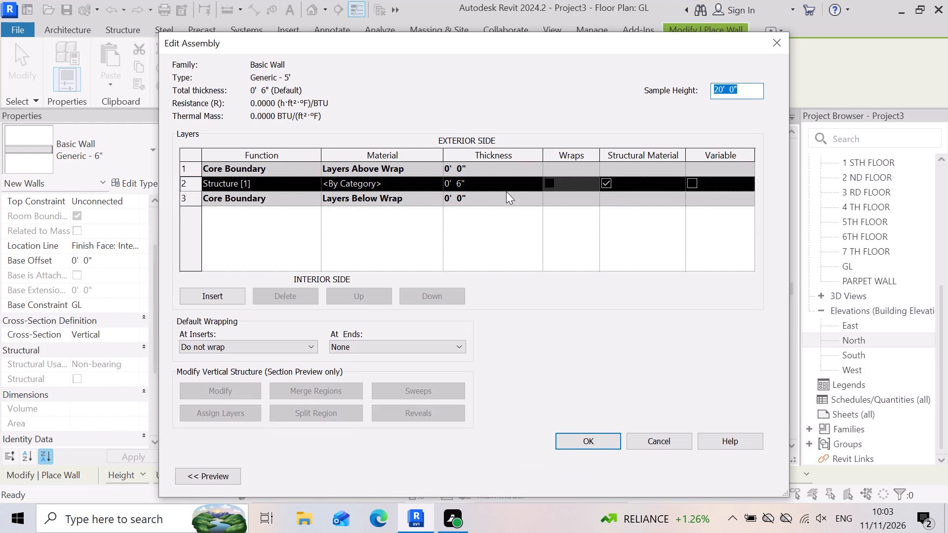
click(506, 183)
key(BackSpace)
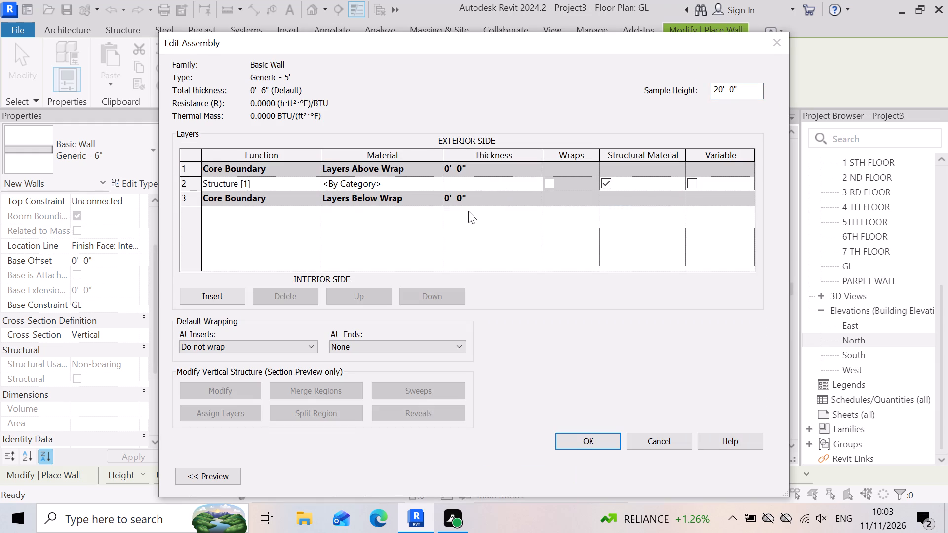
text(5')
key(Return)
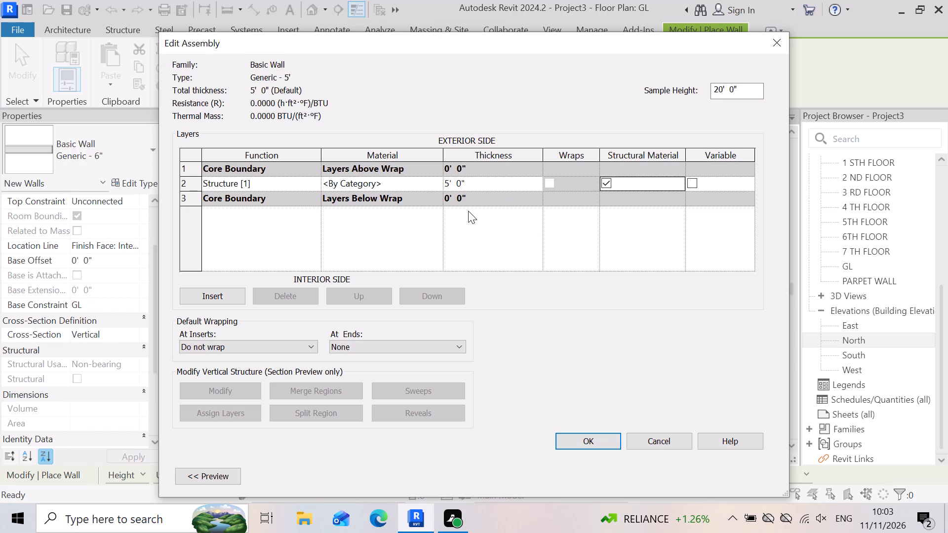
click(588, 441)
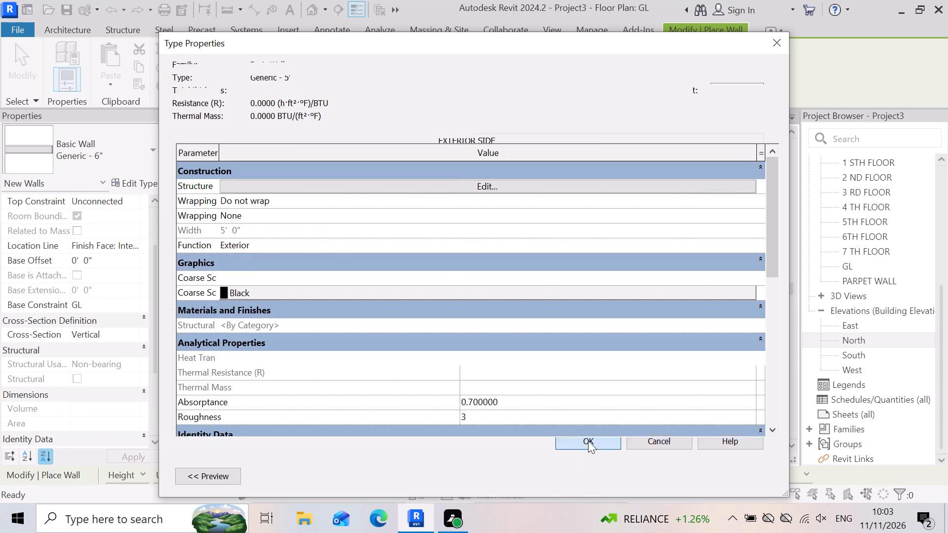
click(728, 473)
click(604, 467)
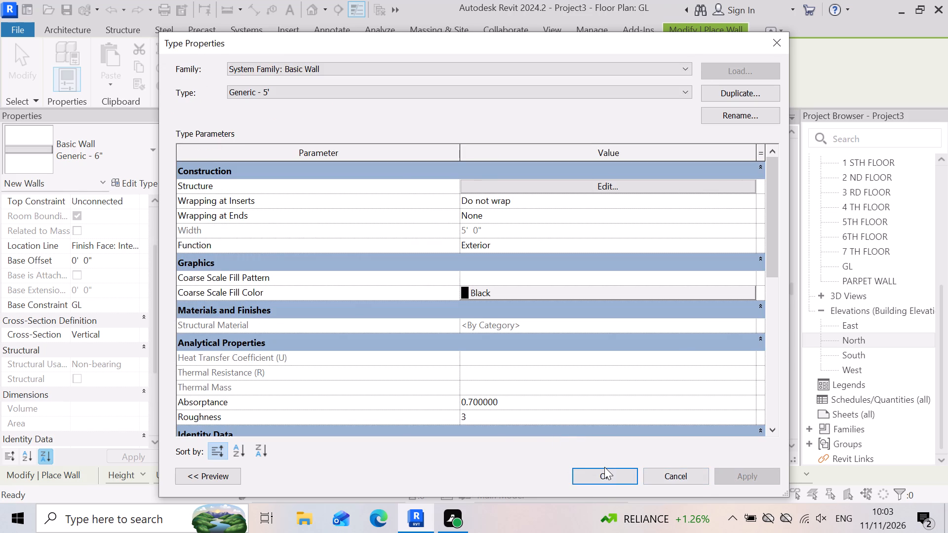
drag(605, 468, 607, 476)
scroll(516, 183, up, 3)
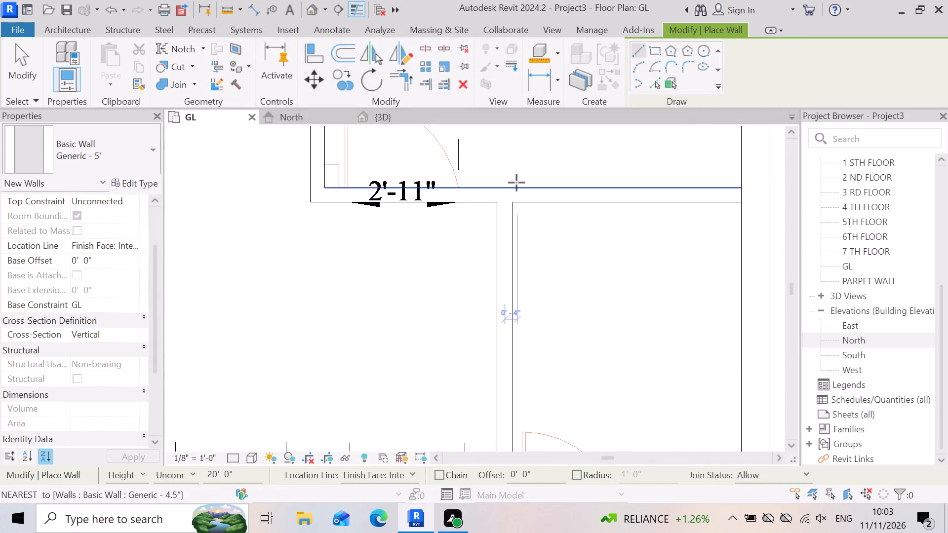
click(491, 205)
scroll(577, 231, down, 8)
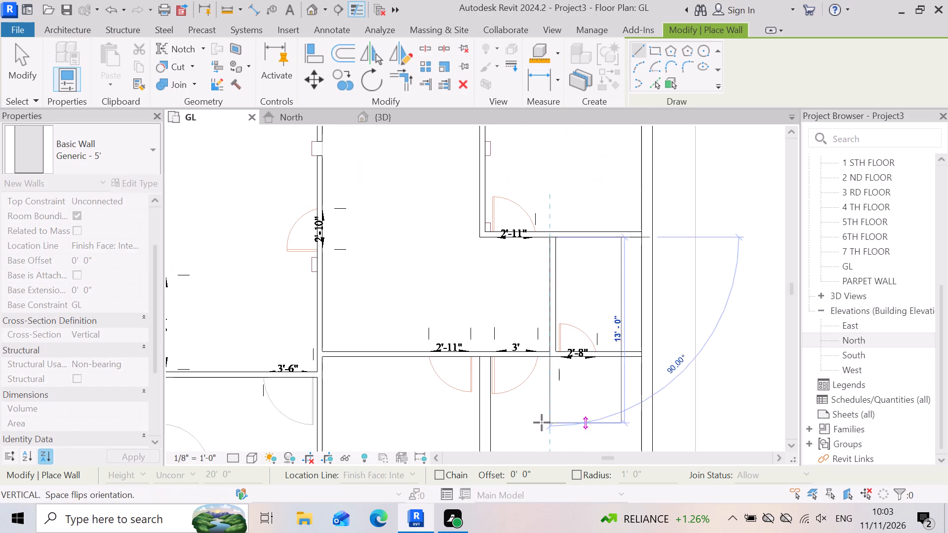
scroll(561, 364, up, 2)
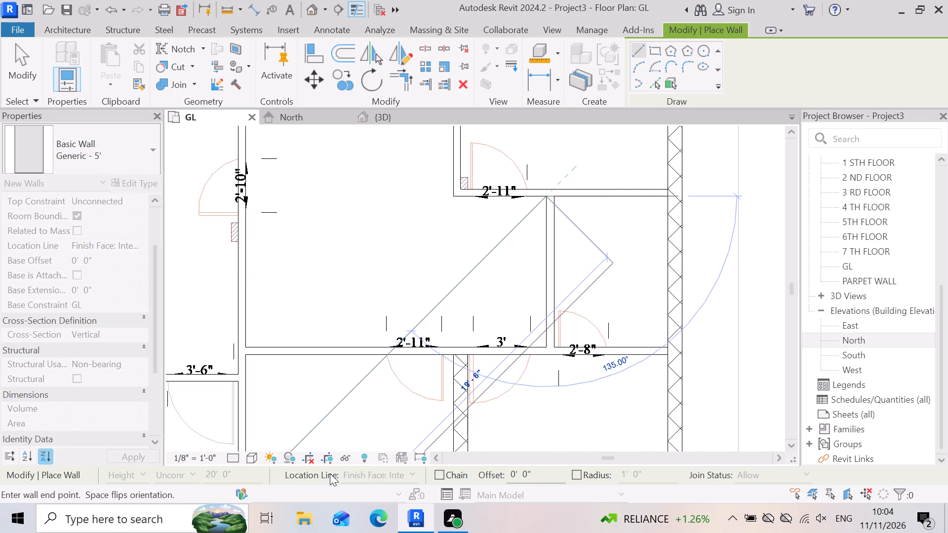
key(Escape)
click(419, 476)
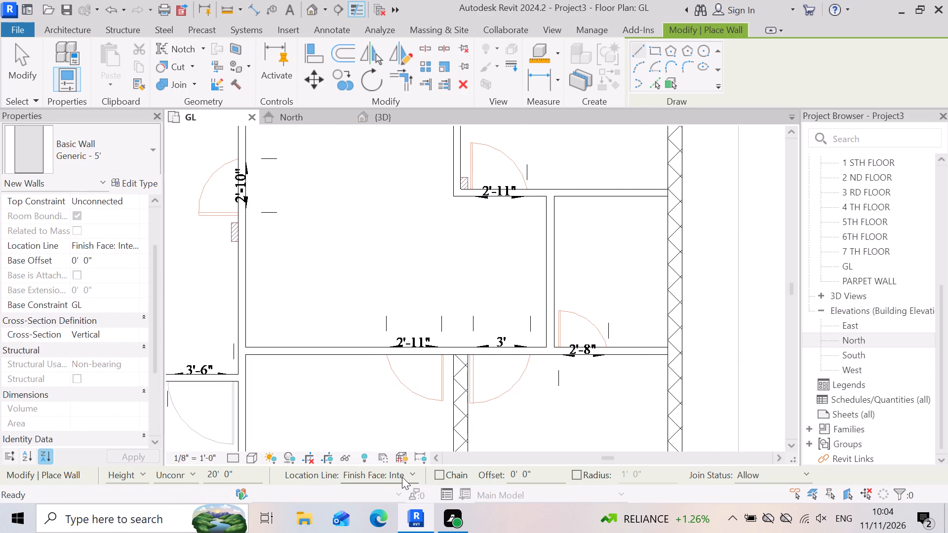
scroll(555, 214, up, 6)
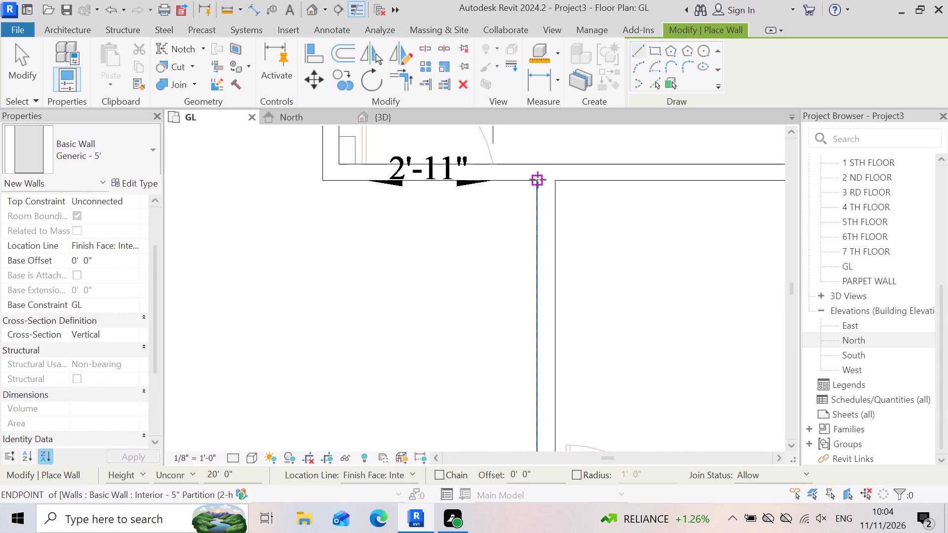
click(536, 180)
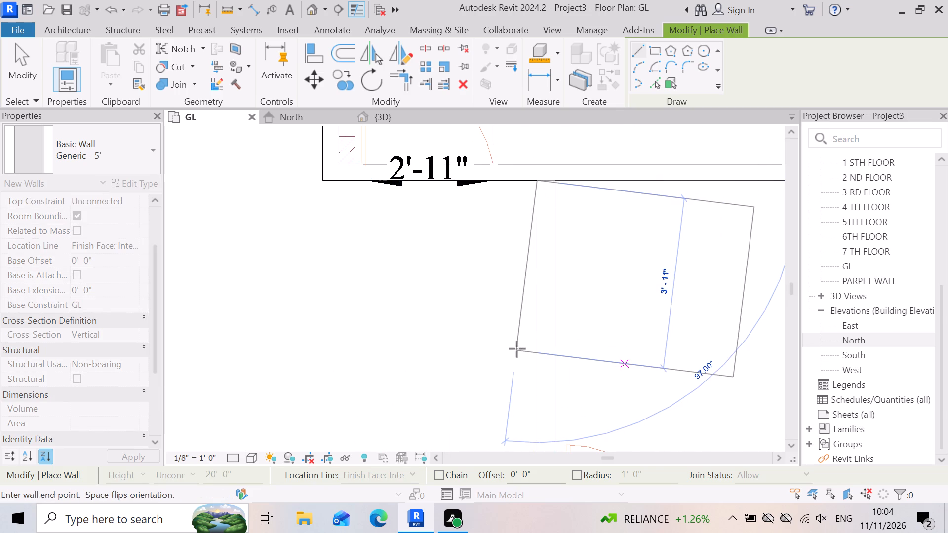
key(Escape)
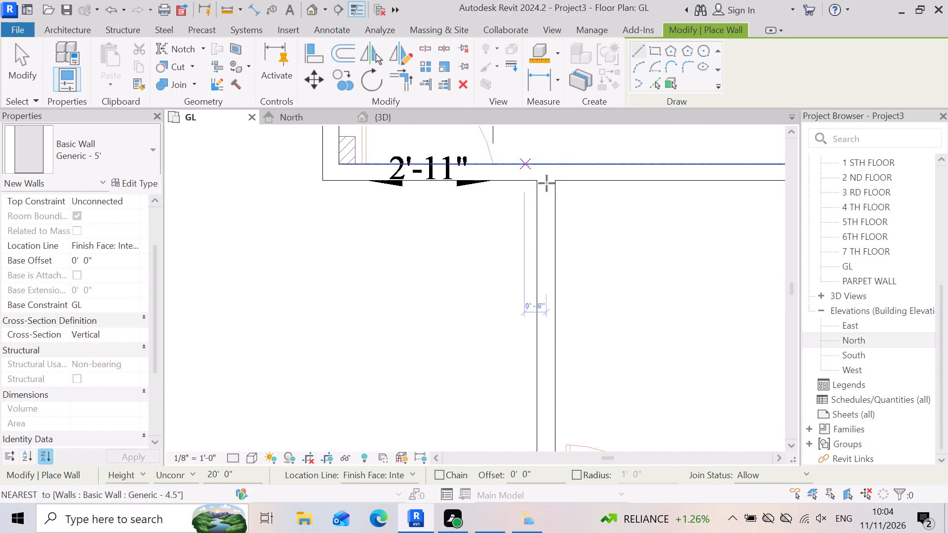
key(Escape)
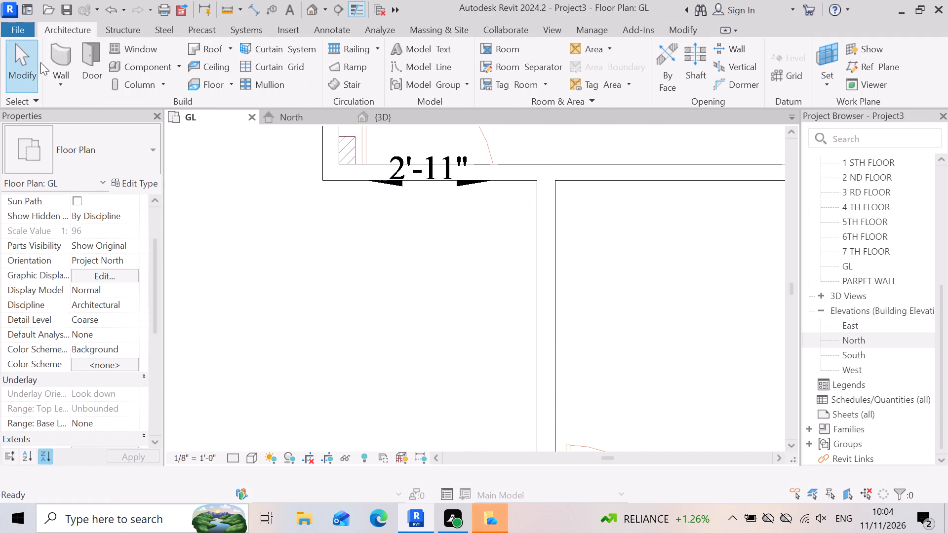
Measure the thickness of the interior partition wall where it meets the wall with the 2'-11" door.
click(225, 11)
scroll(633, 228, up, 3)
click(489, 158)
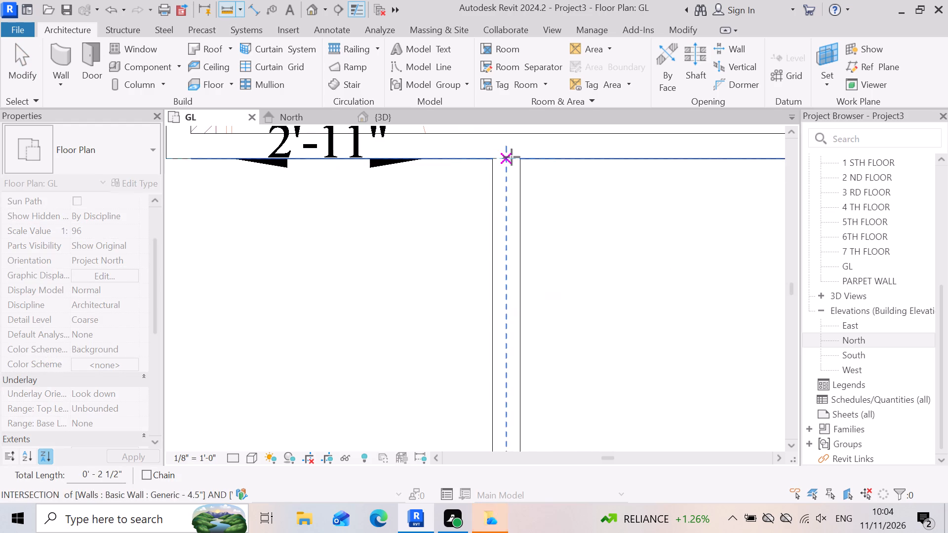
click(520, 160)
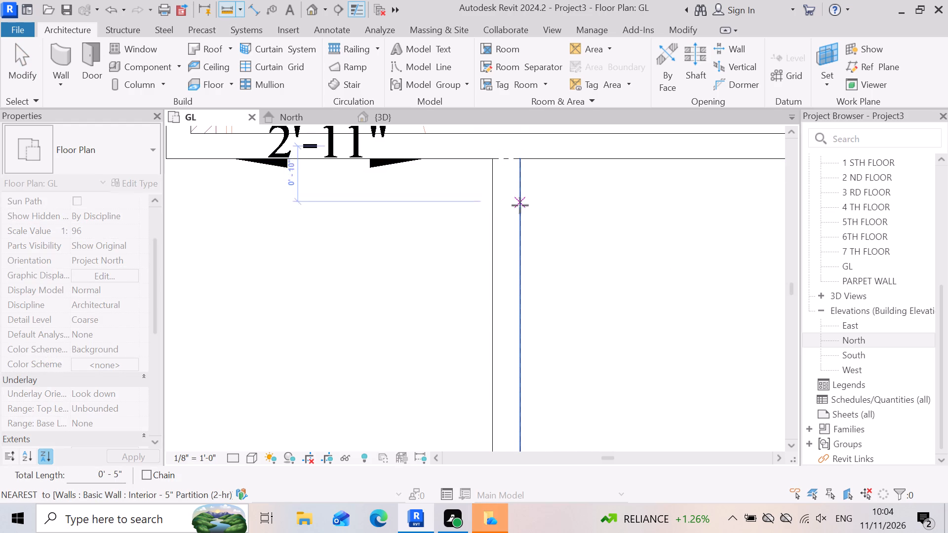
scroll(520, 205, down, 2)
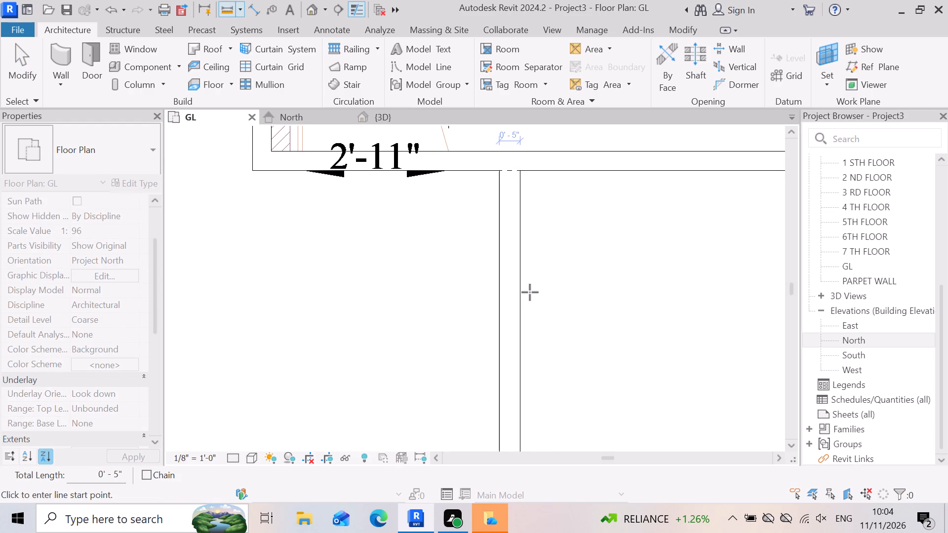
scroll(529, 191, up, 1)
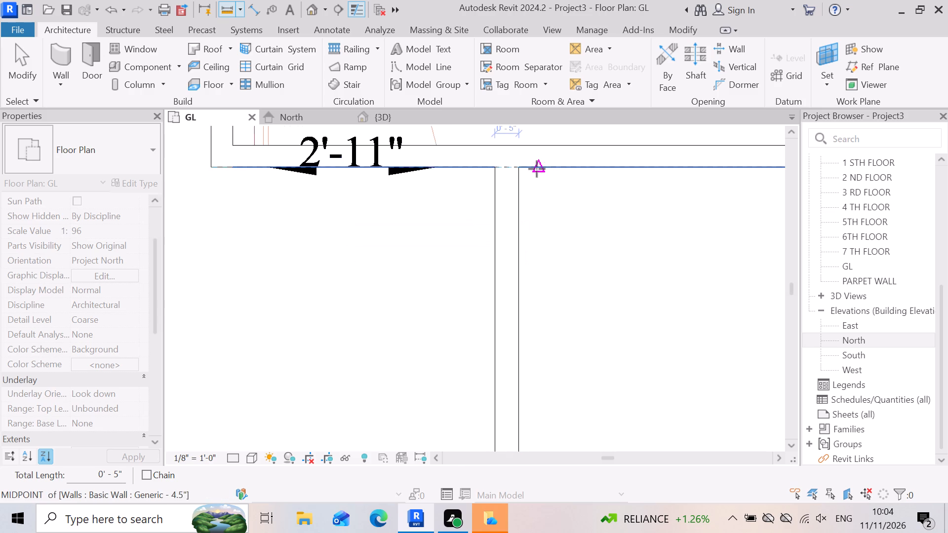
scroll(523, 176, up, 3)
scroll(579, 313, down, 4)
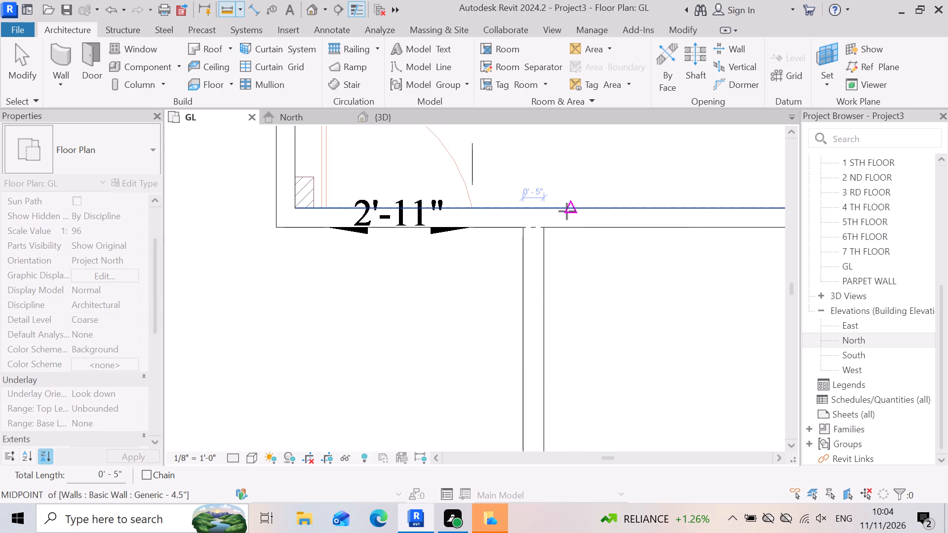
scroll(567, 211, up, 3)
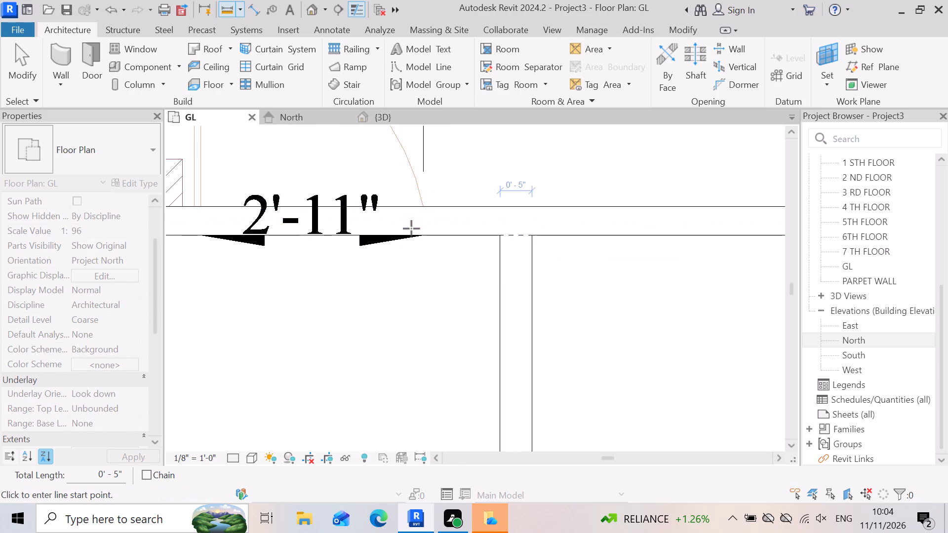
key(Escape)
key(Escape)
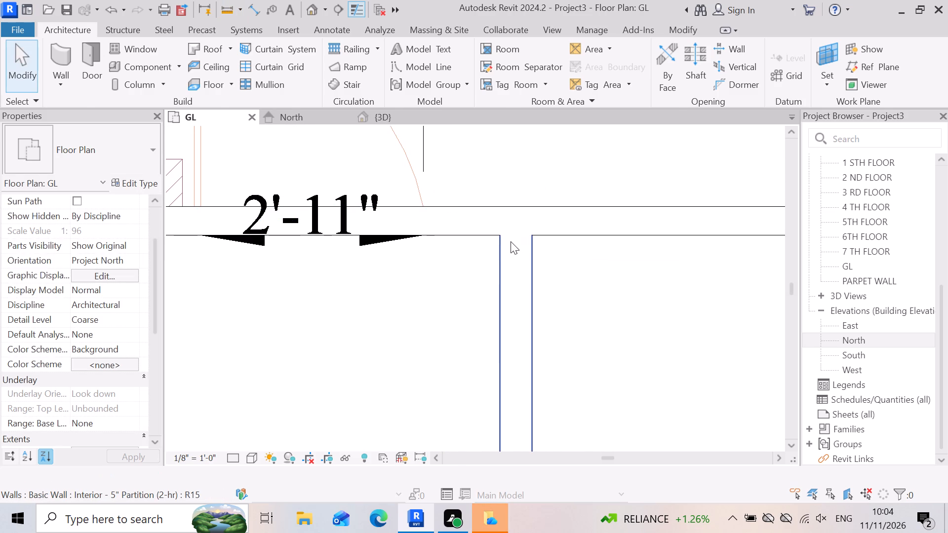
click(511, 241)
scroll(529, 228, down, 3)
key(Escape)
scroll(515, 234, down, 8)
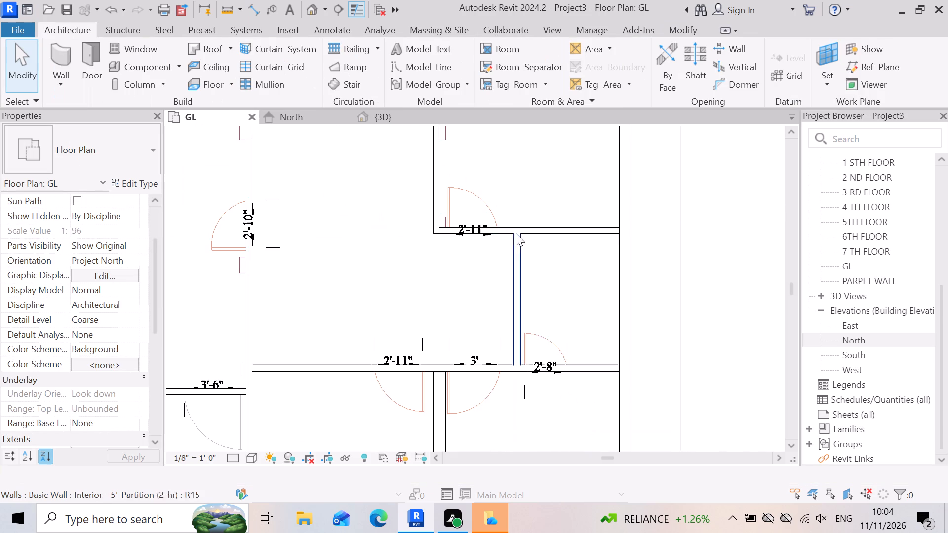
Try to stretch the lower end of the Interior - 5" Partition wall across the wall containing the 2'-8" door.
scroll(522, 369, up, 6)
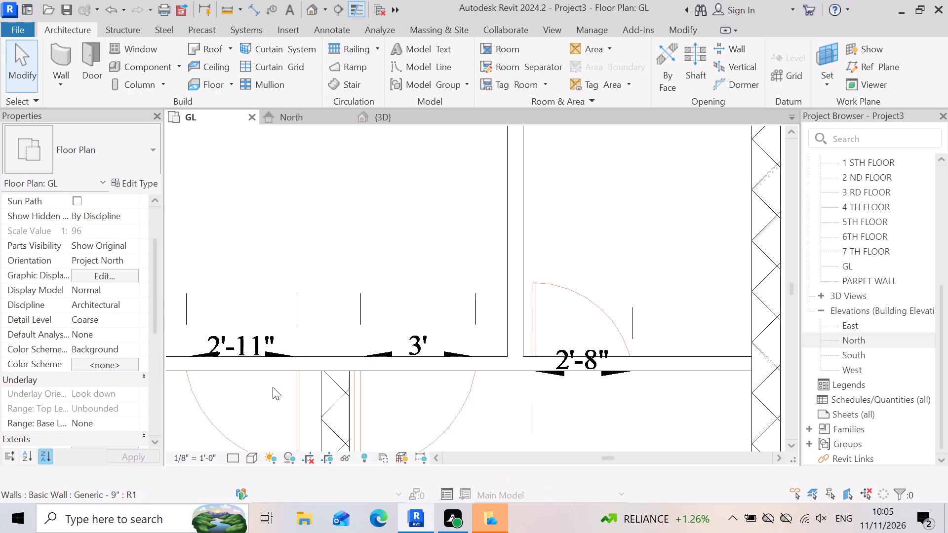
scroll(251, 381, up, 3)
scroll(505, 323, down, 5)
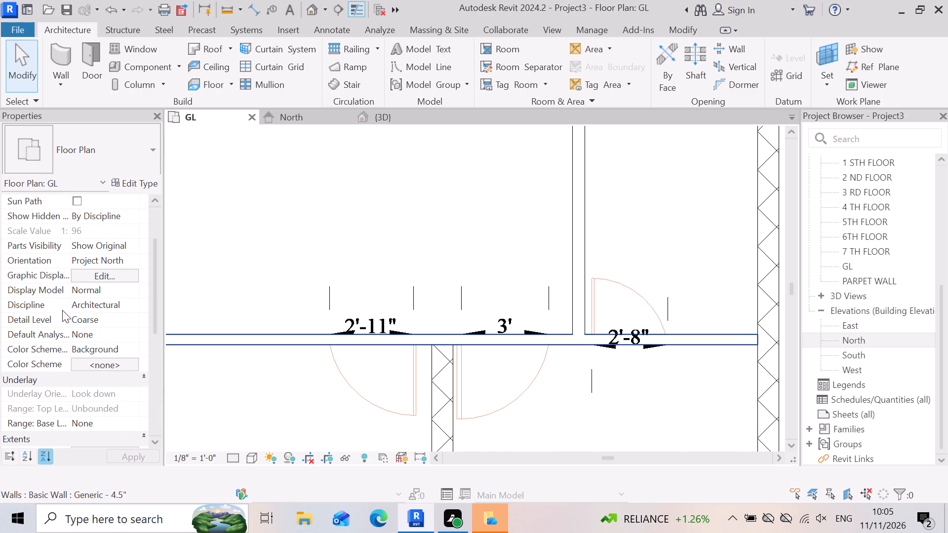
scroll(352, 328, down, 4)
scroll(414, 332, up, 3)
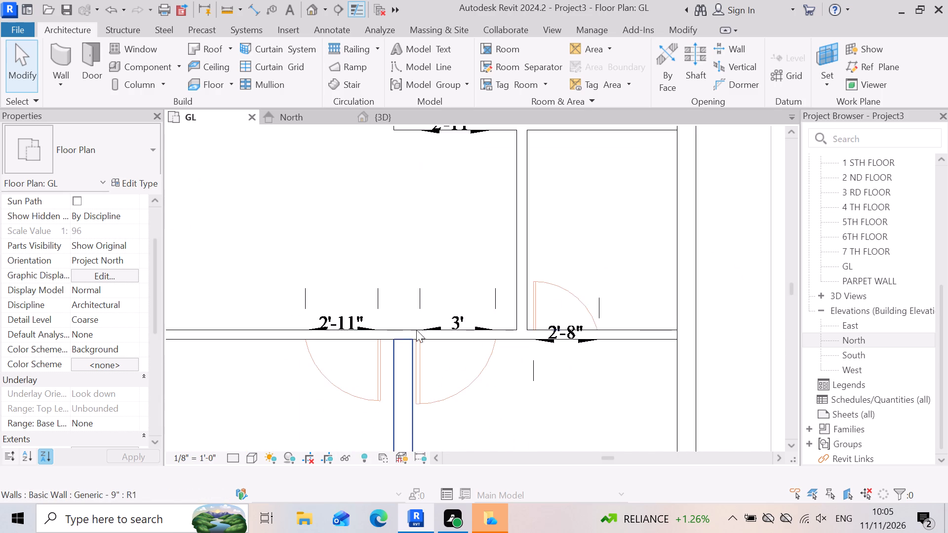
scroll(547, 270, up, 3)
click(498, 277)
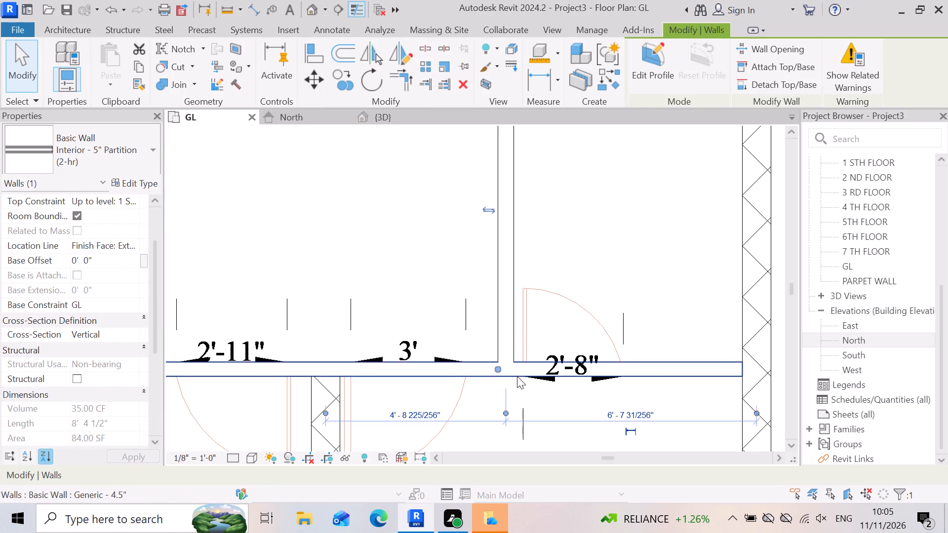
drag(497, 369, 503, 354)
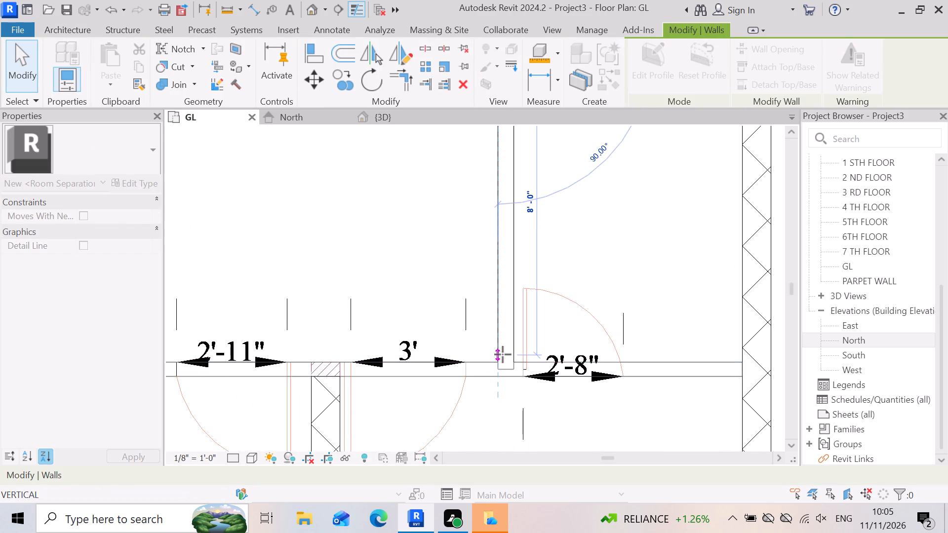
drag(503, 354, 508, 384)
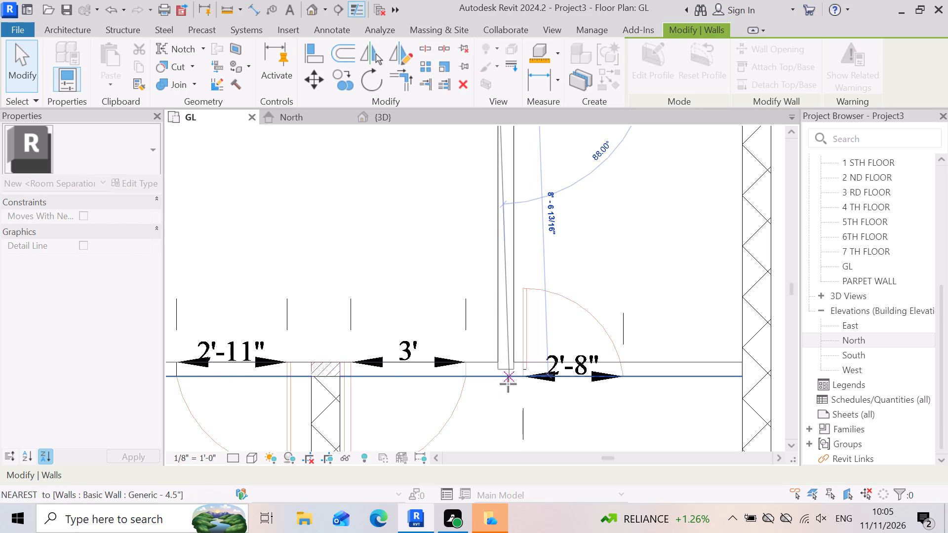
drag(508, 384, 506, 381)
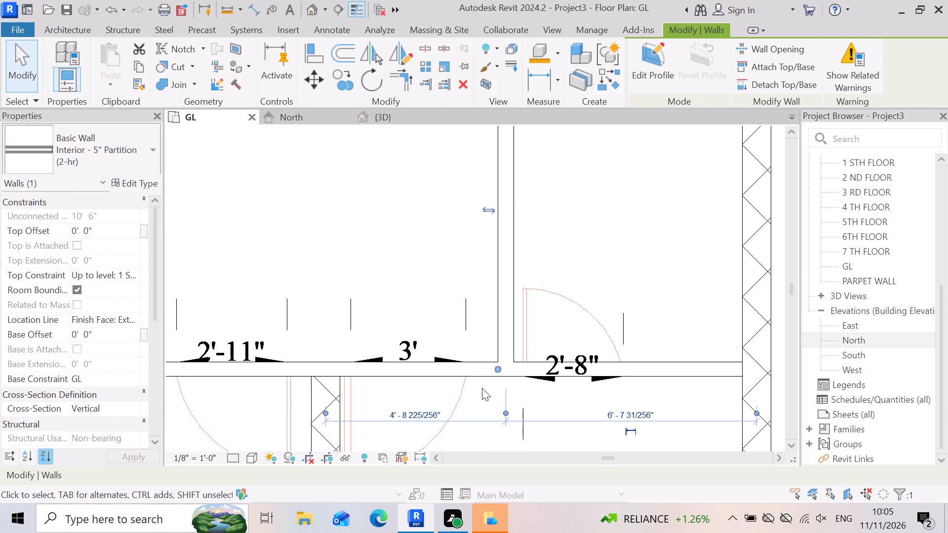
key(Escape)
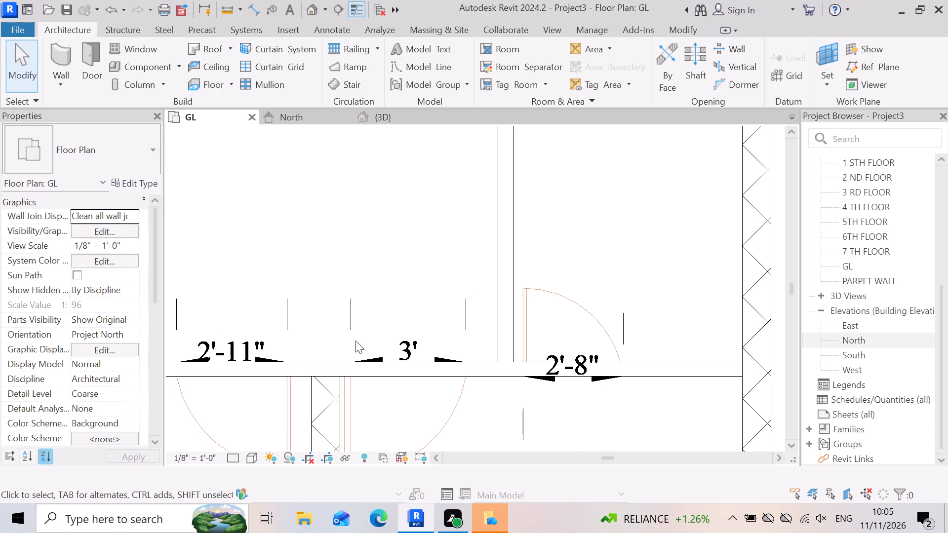
Examine the partition layout around the small room and the imported DWG wall stub at the north exterior wall.
scroll(355, 341, down, 8)
scroll(363, 219, up, 6)
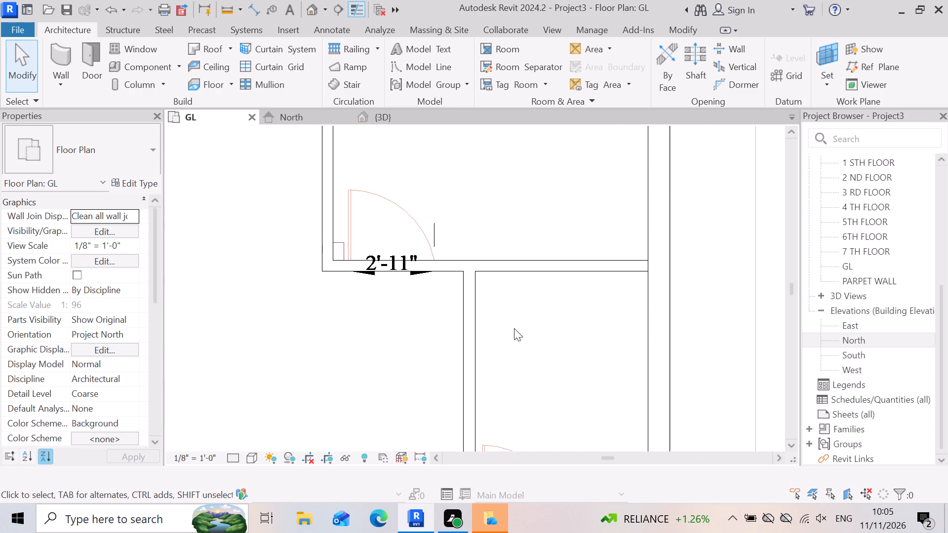
scroll(514, 328, down, 8)
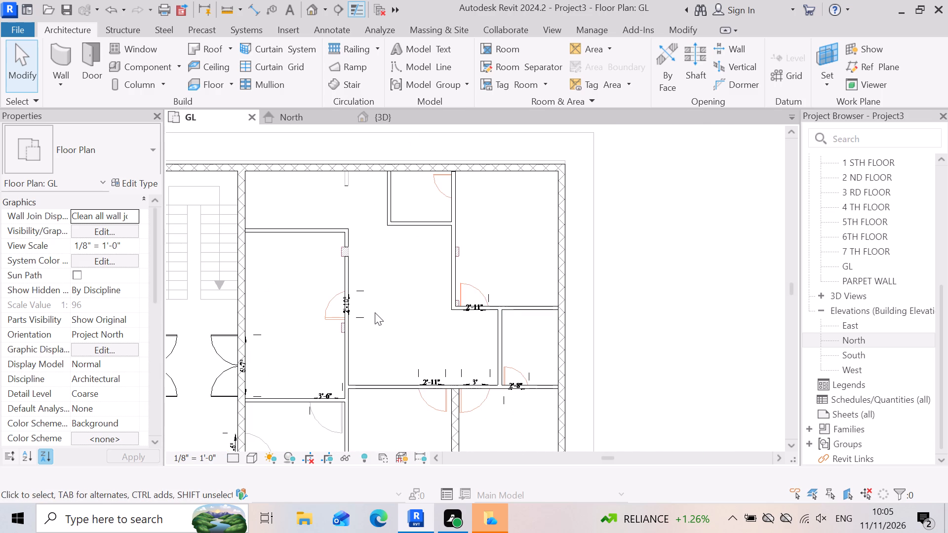
scroll(474, 451, down, 2)
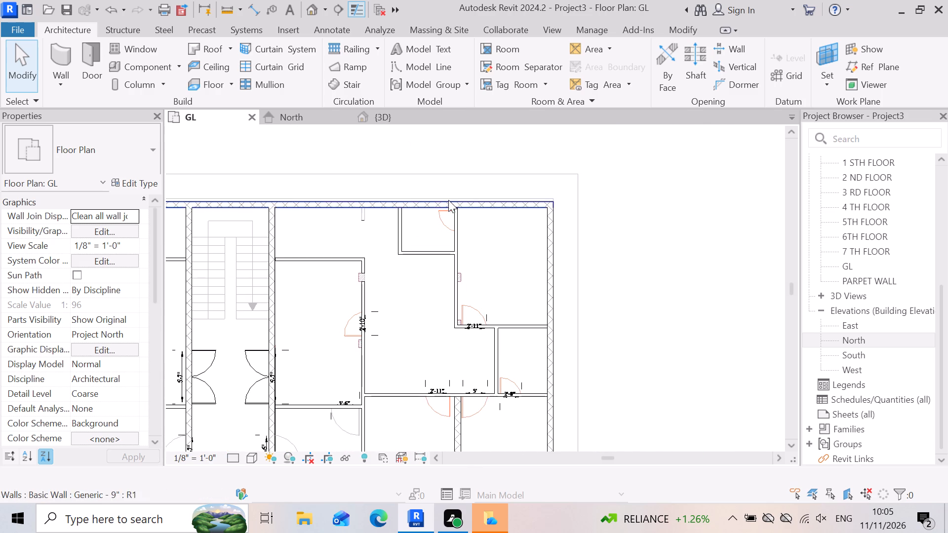
scroll(448, 202, up, 2)
scroll(398, 231, up, 3)
scroll(497, 244, up, 4)
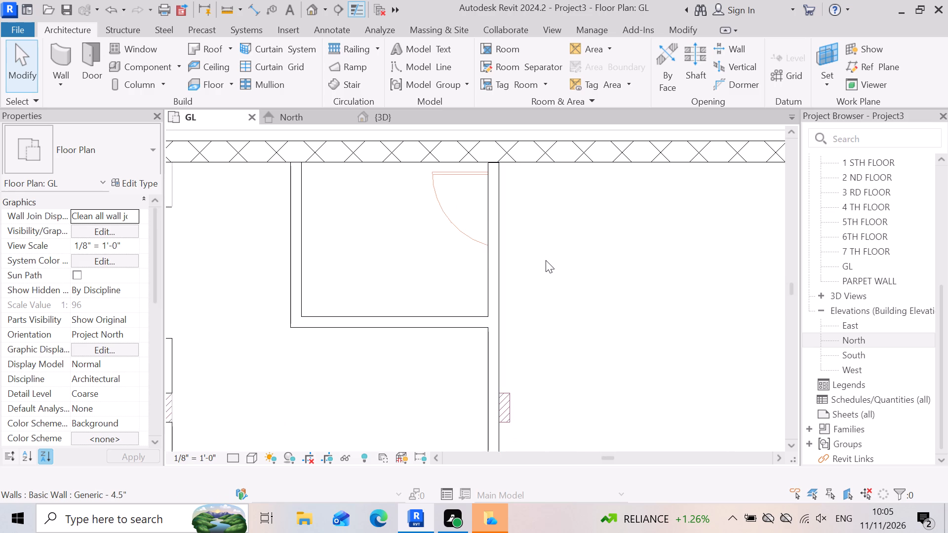
scroll(615, 266, down, 3)
scroll(613, 266, up, 1)
scroll(612, 263, down, 3)
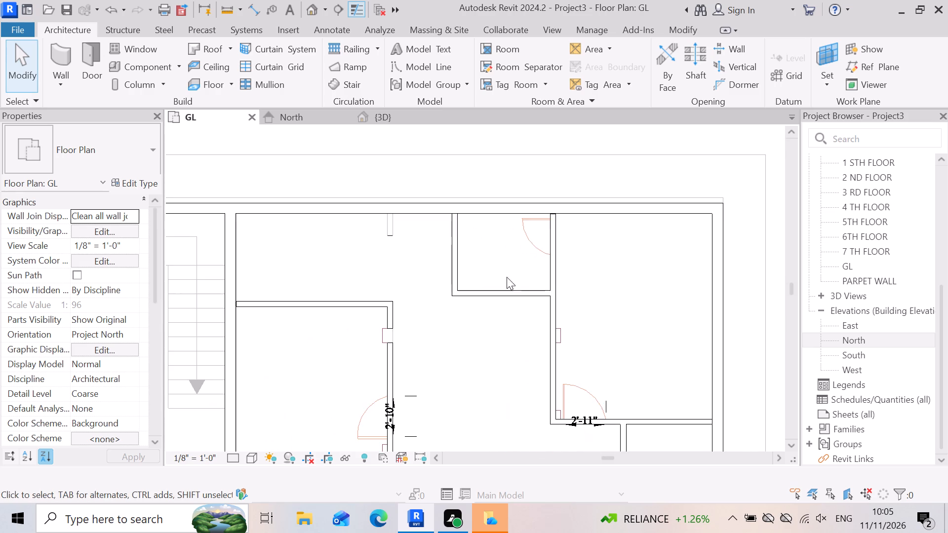
scroll(476, 303, up, 3)
scroll(353, 282, down, 4)
scroll(329, 209, up, 4)
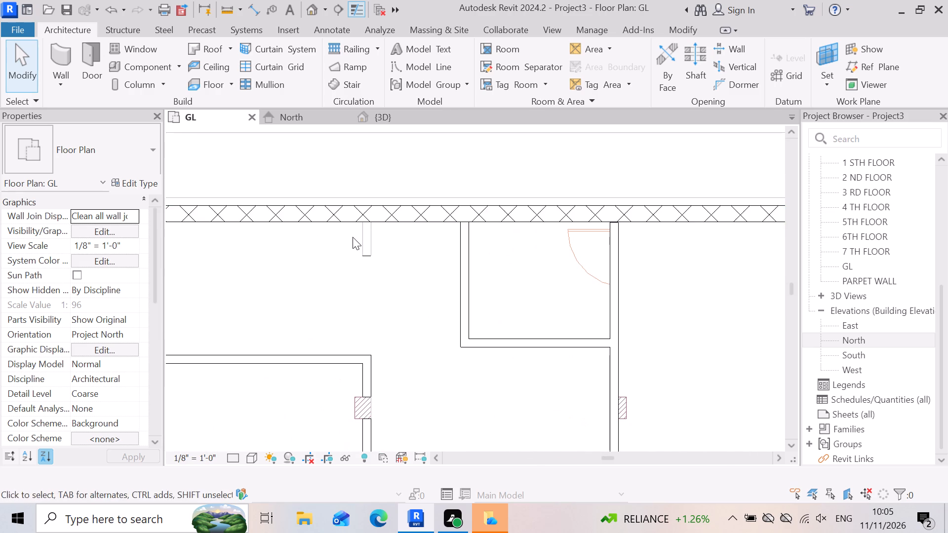
click(373, 238)
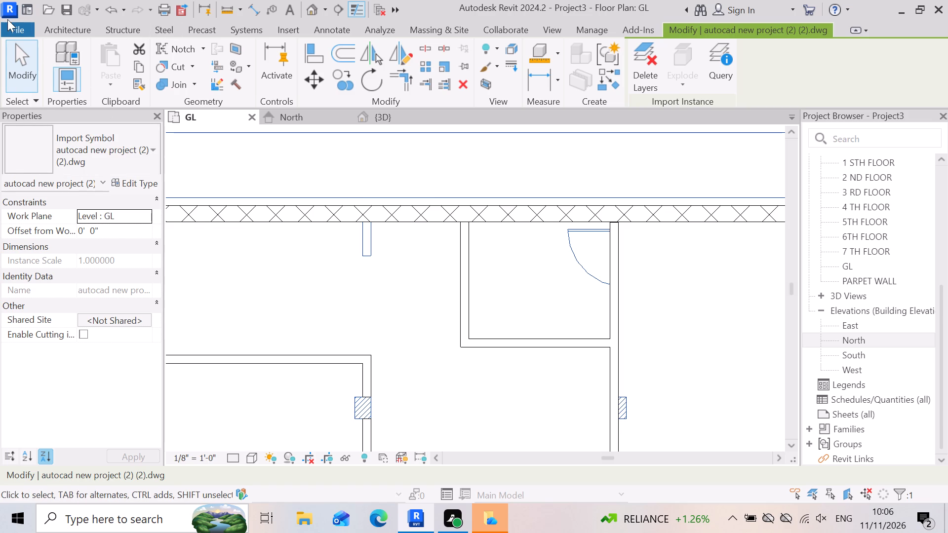
Start an architectural wall using the Generic - 4.5" wall type.
click(81, 37)
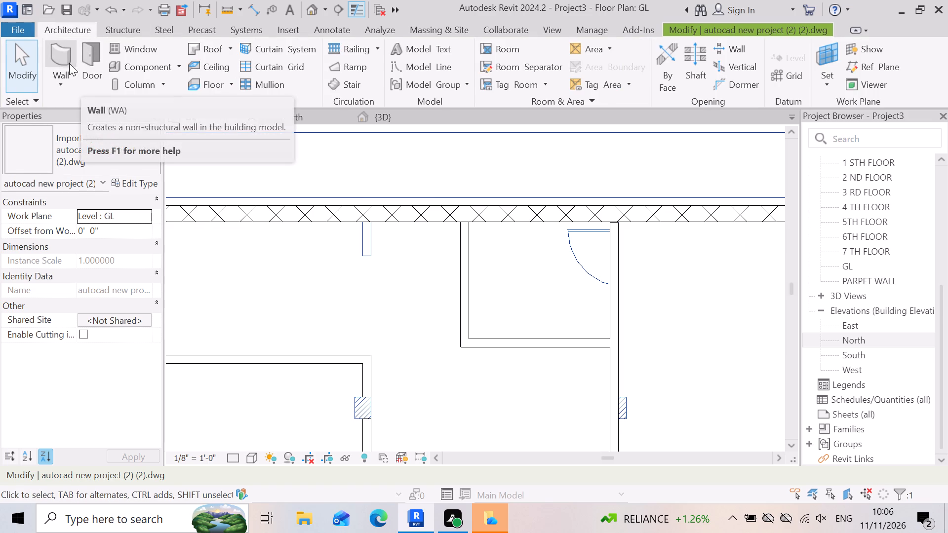
click(74, 58)
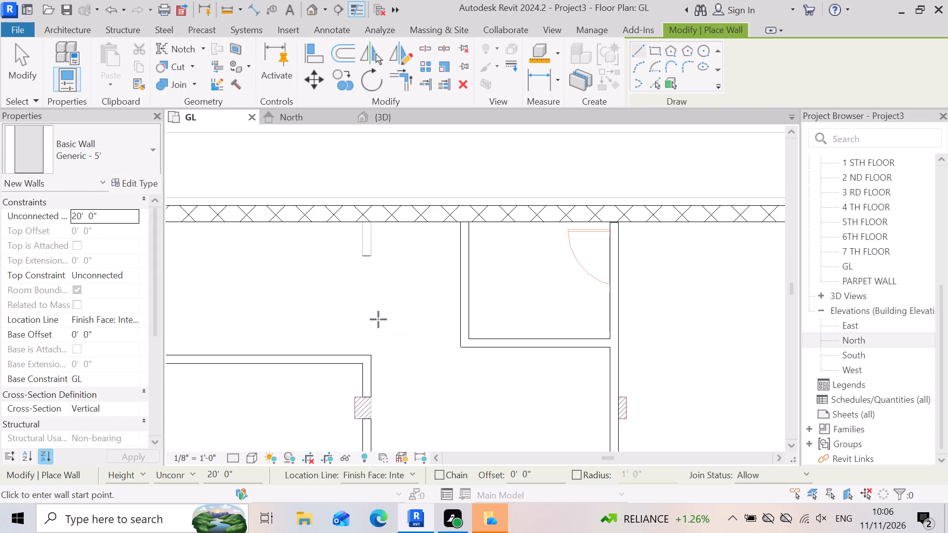
scroll(386, 287, up, 2)
click(157, 152)
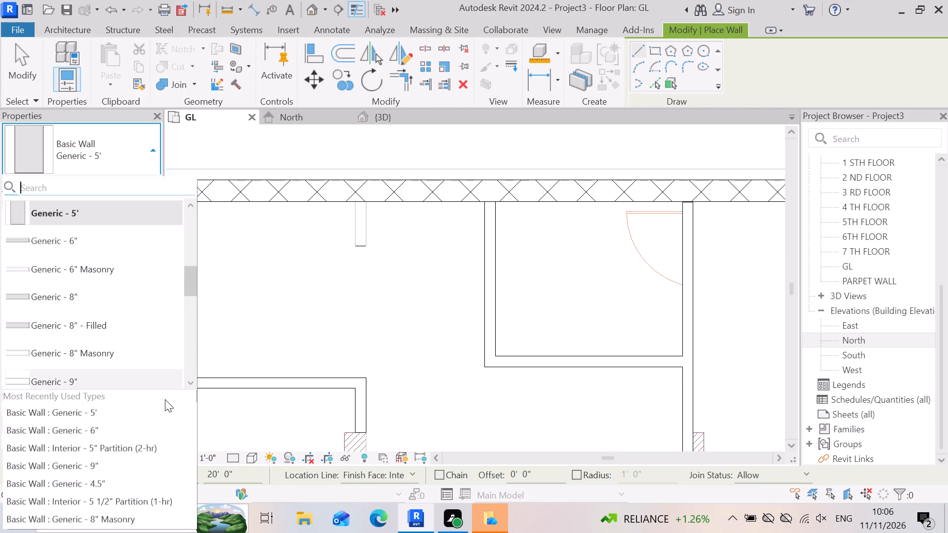
click(92, 479)
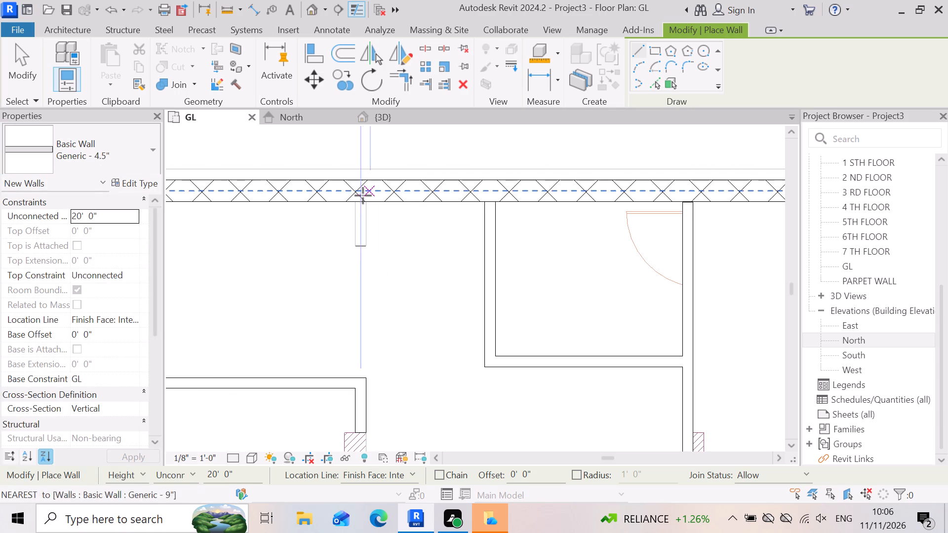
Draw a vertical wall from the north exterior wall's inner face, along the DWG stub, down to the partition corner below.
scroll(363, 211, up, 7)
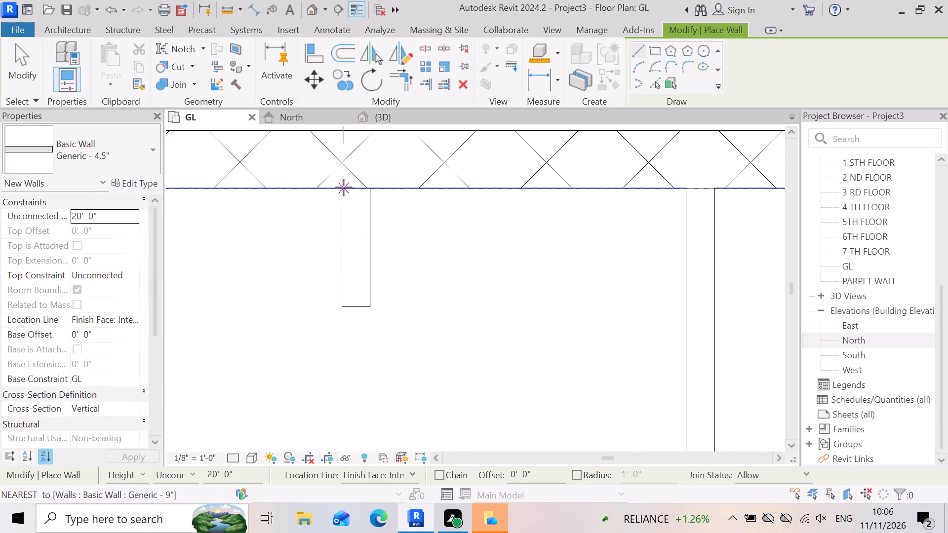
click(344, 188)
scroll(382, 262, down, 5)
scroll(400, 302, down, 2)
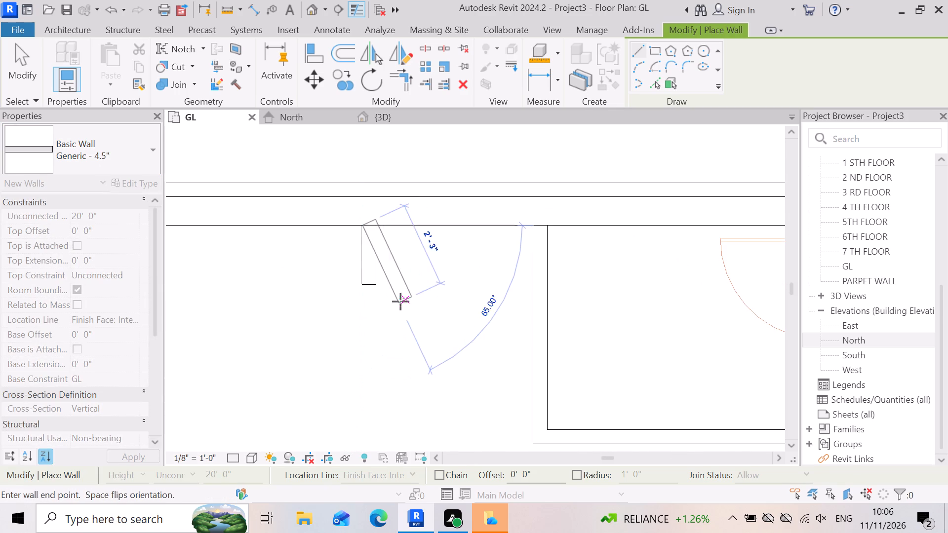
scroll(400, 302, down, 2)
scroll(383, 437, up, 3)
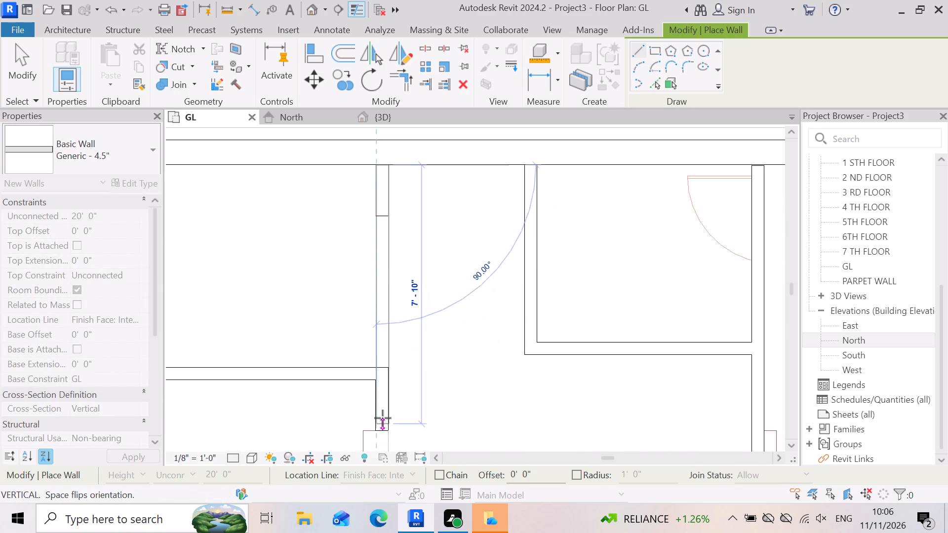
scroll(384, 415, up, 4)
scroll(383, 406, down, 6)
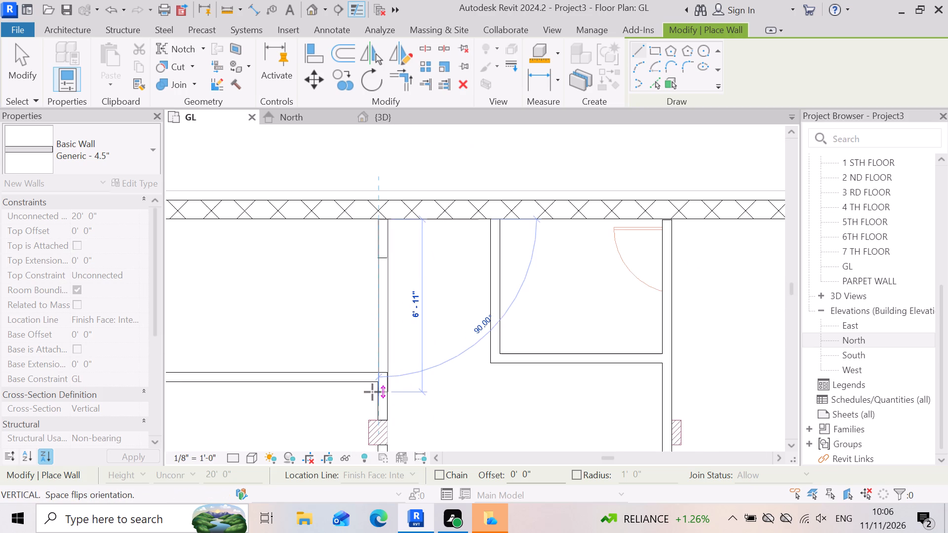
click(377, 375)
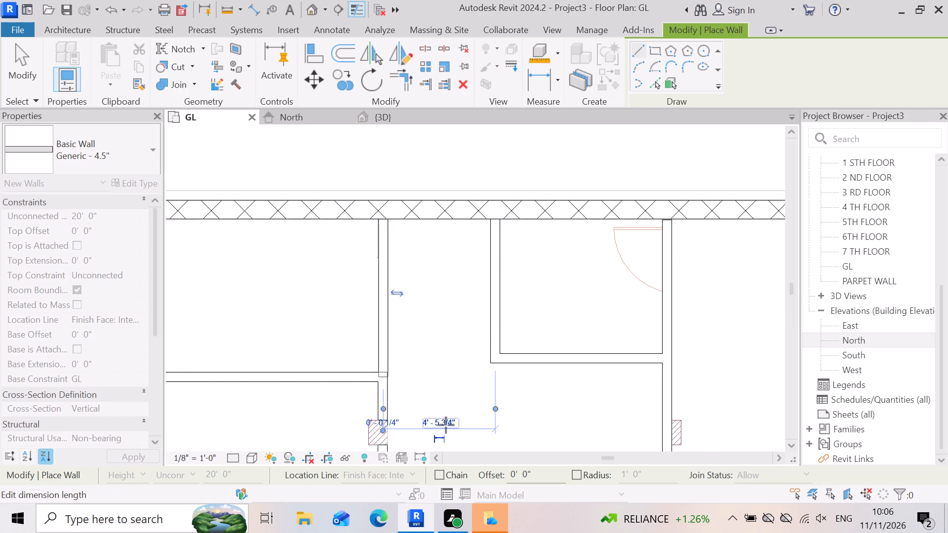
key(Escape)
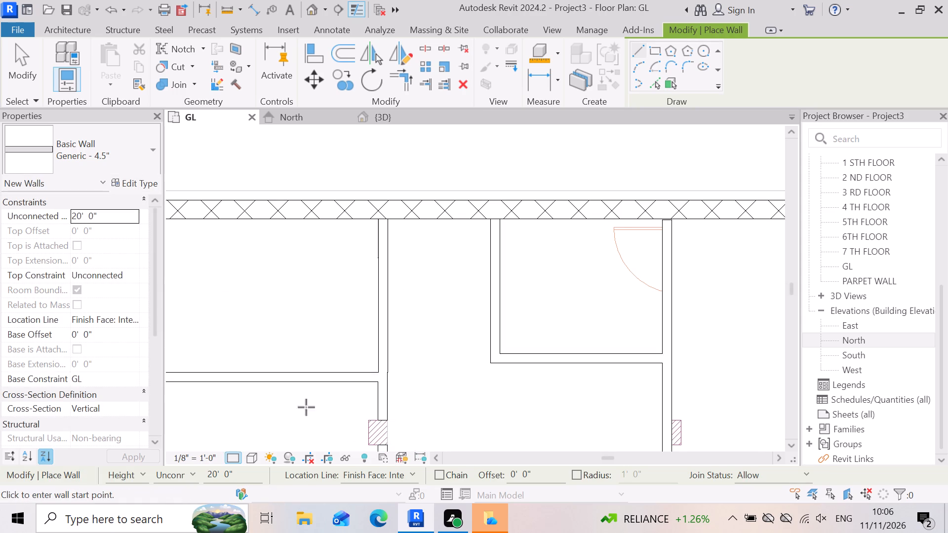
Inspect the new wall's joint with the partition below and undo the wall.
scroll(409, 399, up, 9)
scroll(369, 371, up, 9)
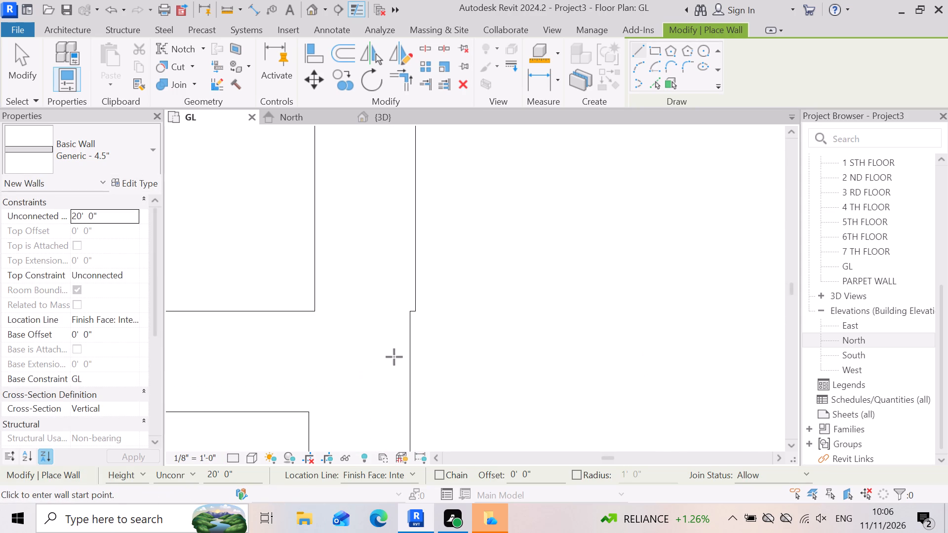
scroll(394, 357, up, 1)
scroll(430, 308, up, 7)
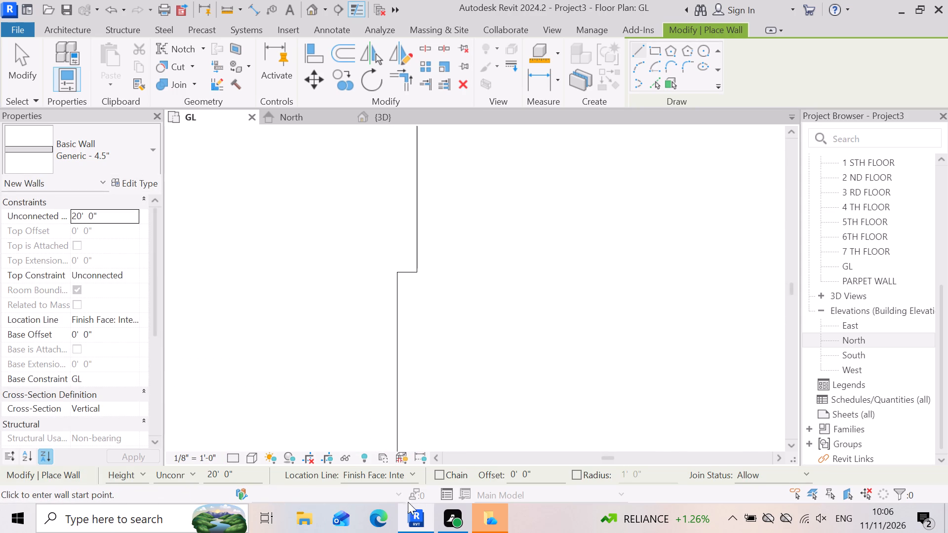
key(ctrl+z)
Measure the width of the imported DWG wall stub at its lower end.
scroll(407, 462, down, 1)
scroll(365, 221, up, 6)
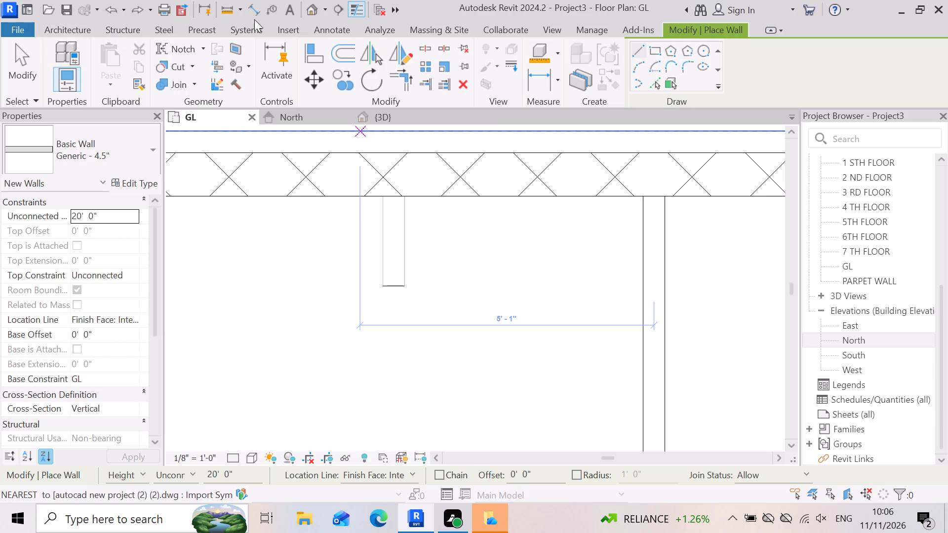
click(235, 15)
scroll(397, 297, up, 9)
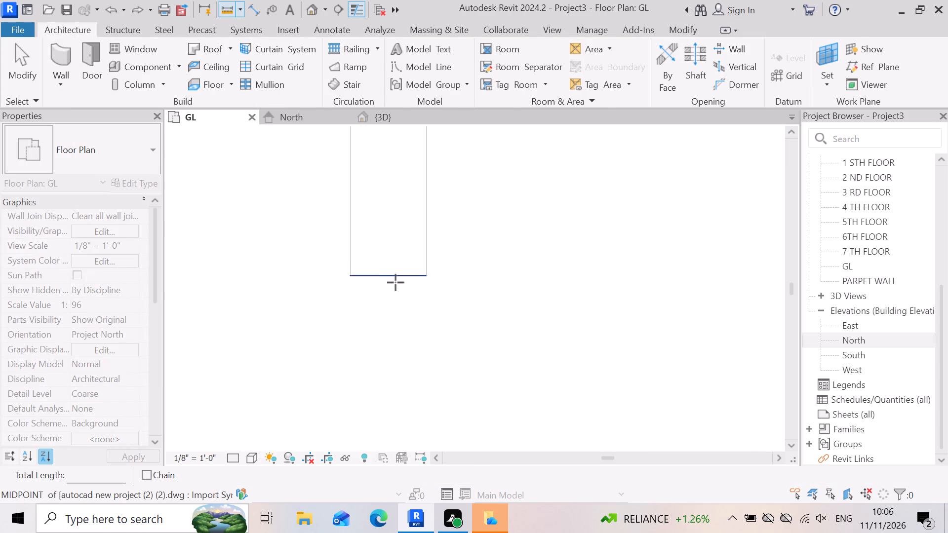
click(351, 278)
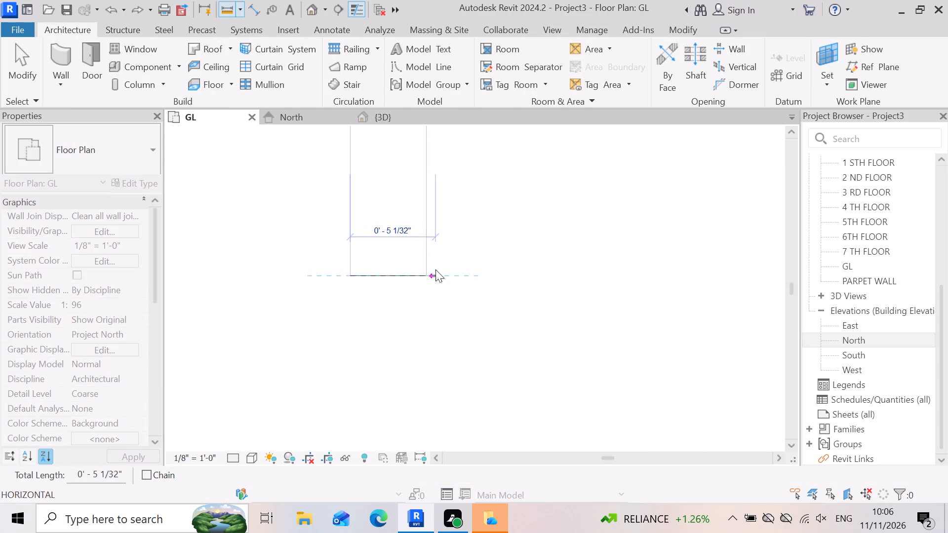
key(Escape)
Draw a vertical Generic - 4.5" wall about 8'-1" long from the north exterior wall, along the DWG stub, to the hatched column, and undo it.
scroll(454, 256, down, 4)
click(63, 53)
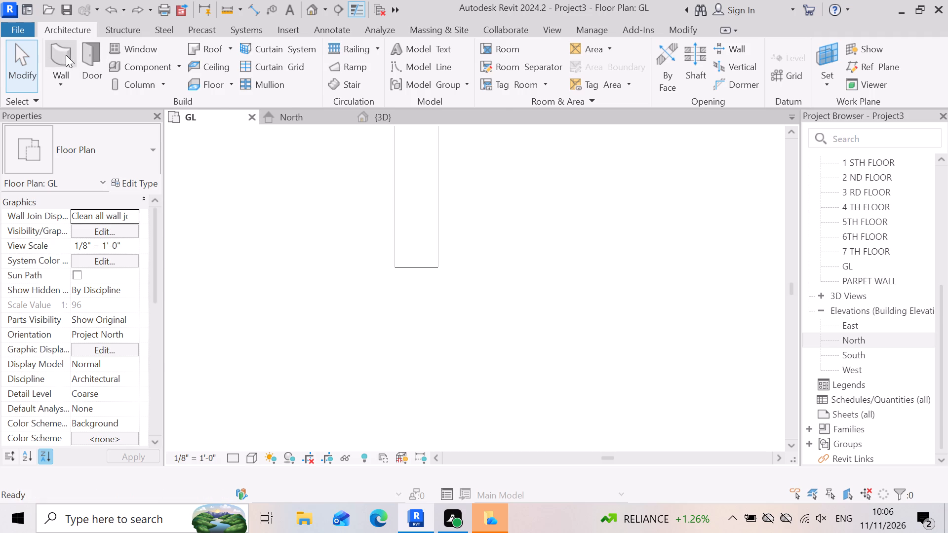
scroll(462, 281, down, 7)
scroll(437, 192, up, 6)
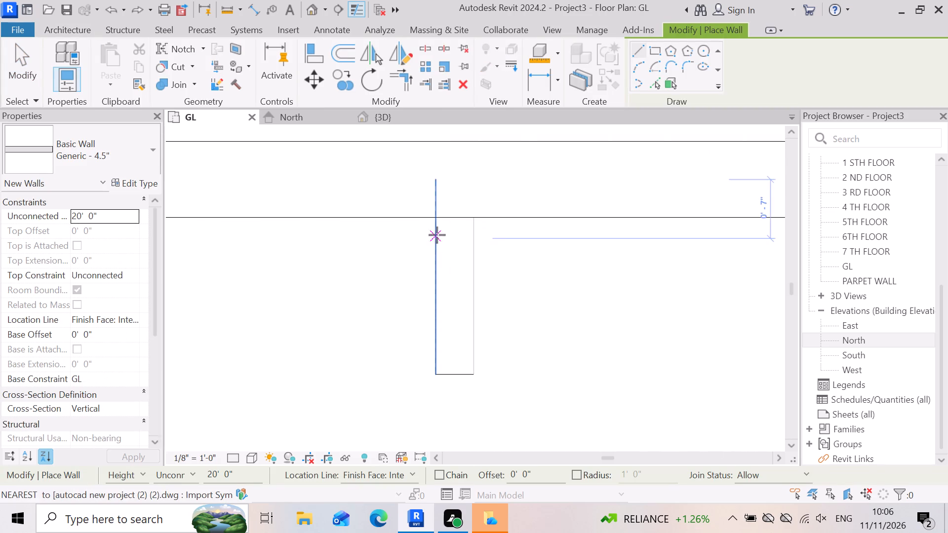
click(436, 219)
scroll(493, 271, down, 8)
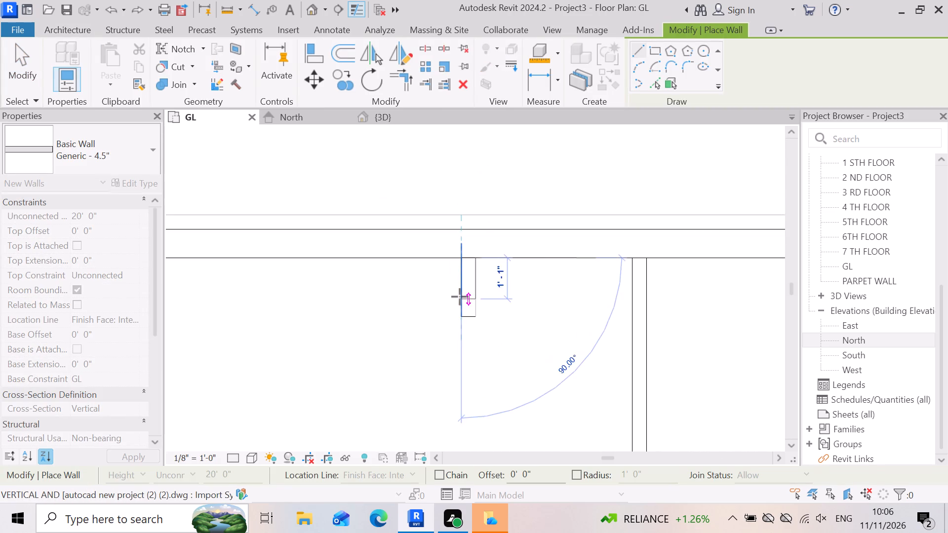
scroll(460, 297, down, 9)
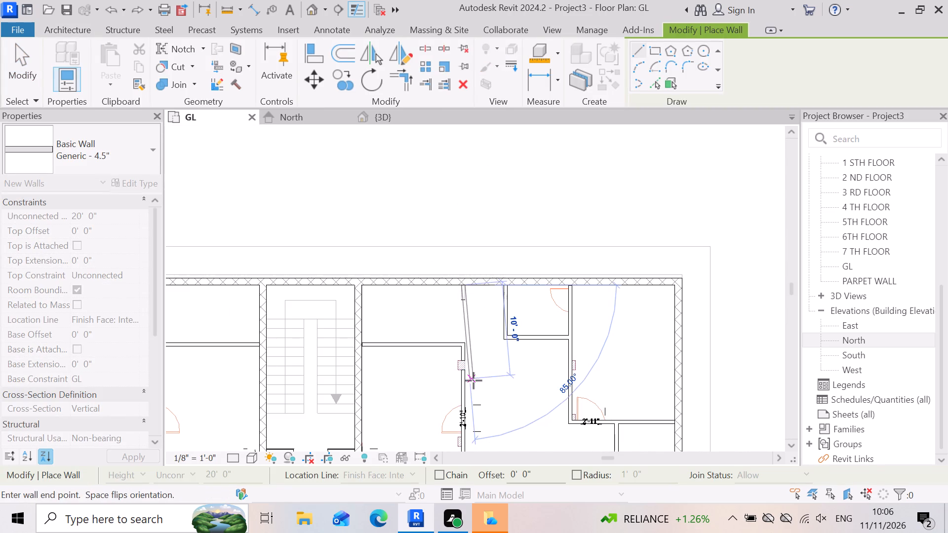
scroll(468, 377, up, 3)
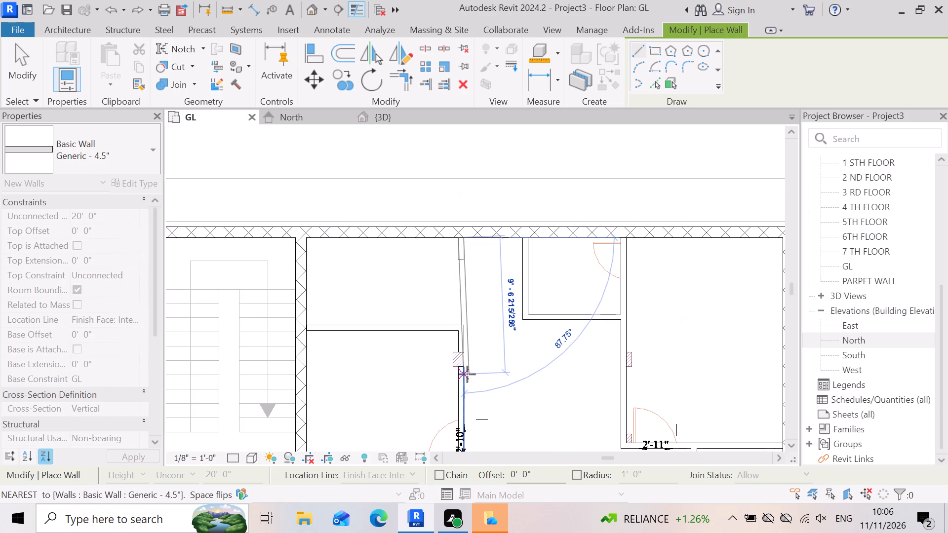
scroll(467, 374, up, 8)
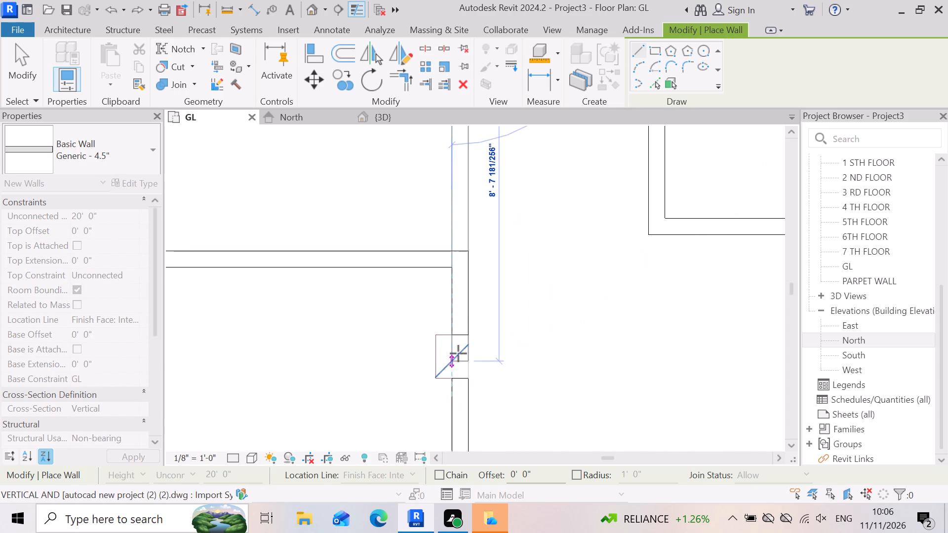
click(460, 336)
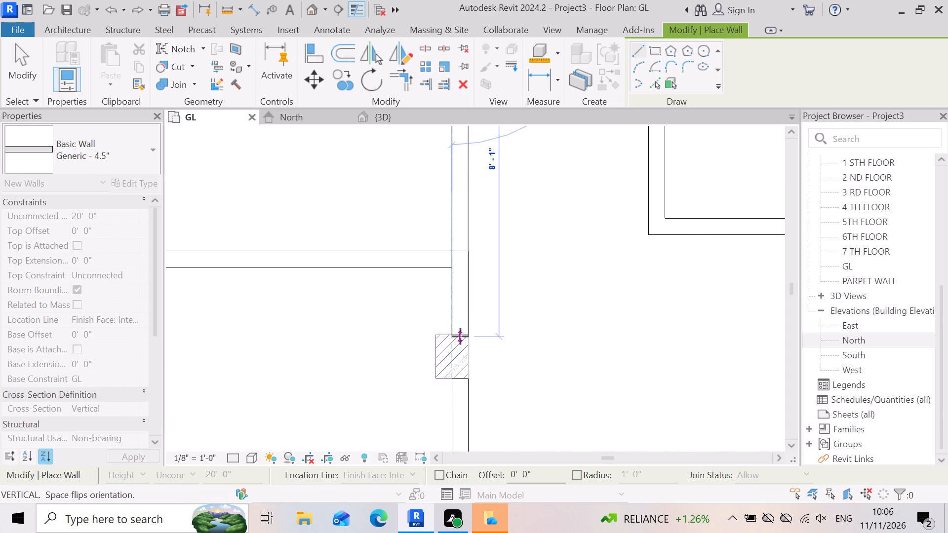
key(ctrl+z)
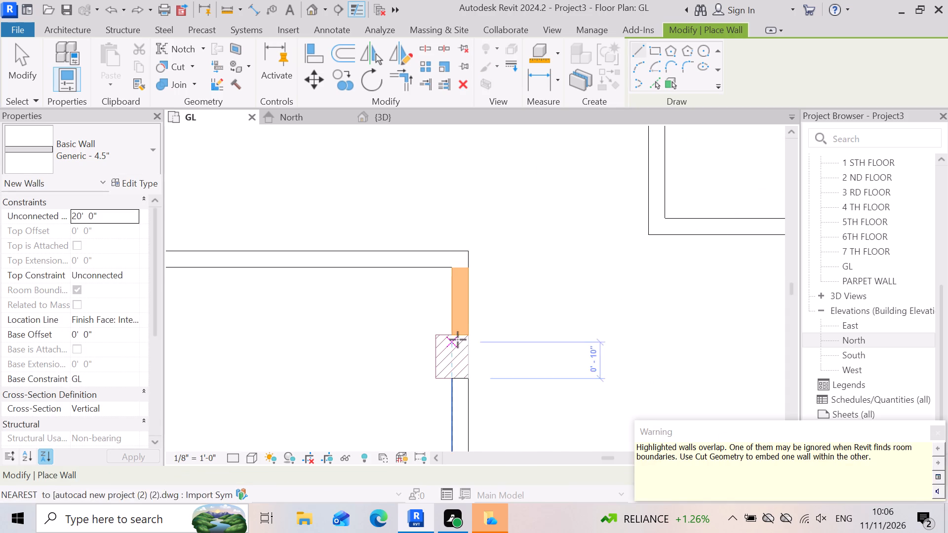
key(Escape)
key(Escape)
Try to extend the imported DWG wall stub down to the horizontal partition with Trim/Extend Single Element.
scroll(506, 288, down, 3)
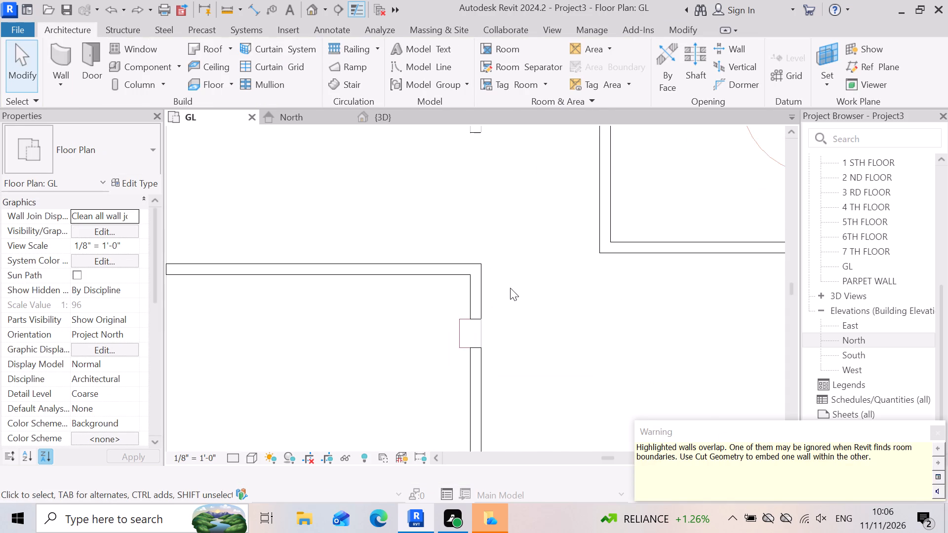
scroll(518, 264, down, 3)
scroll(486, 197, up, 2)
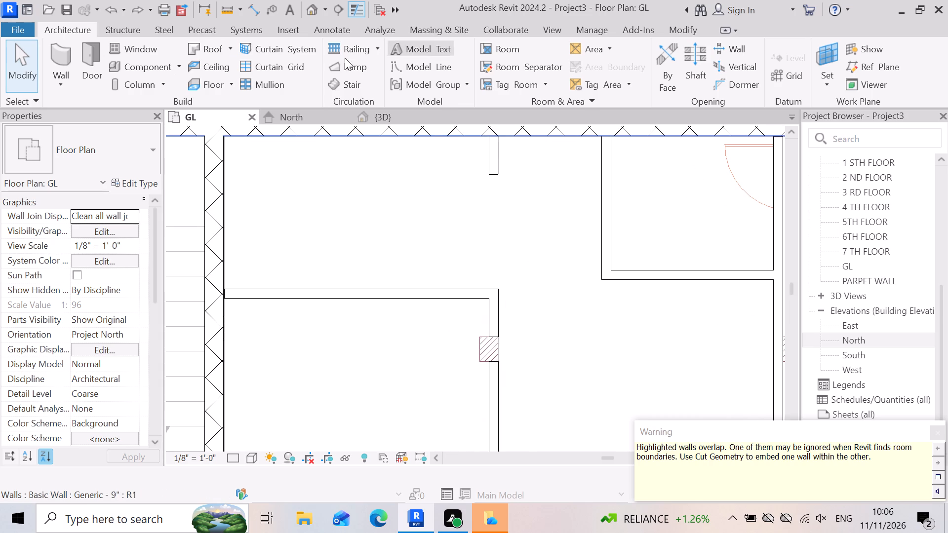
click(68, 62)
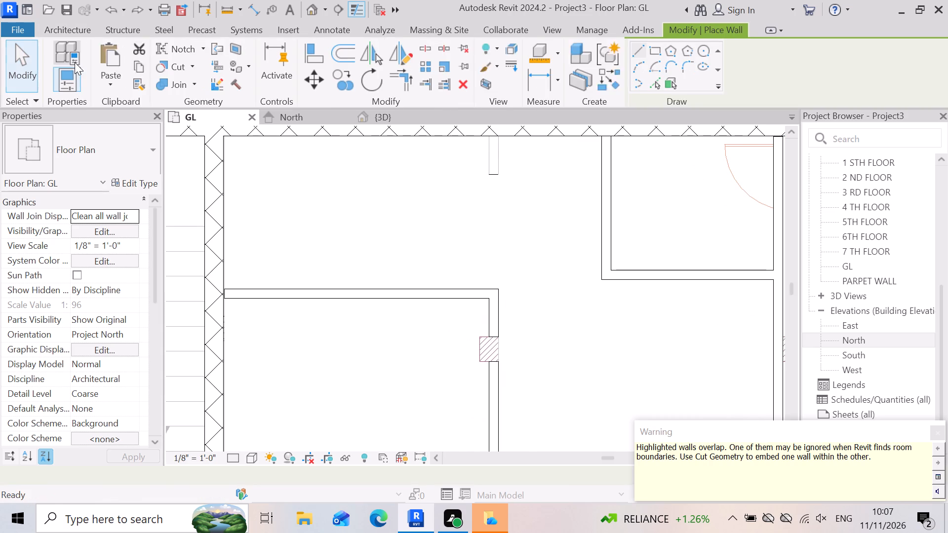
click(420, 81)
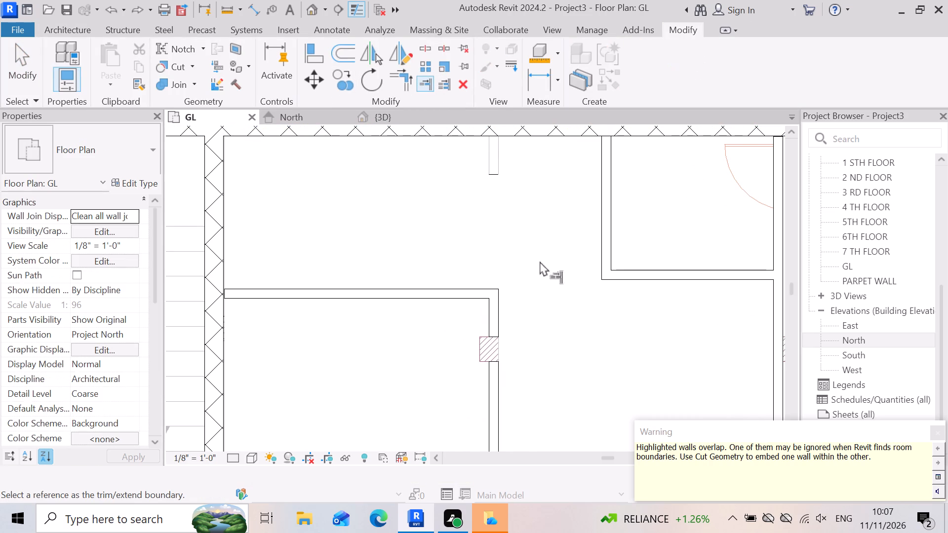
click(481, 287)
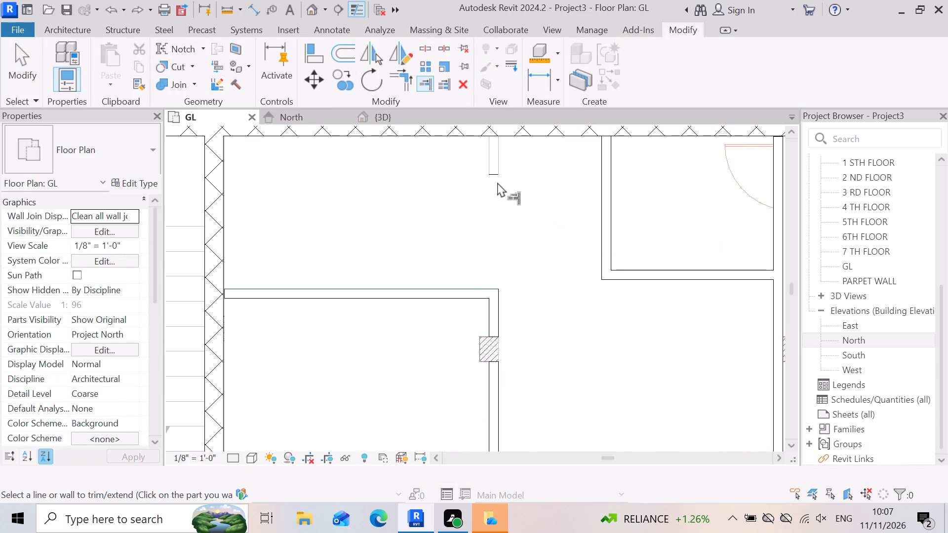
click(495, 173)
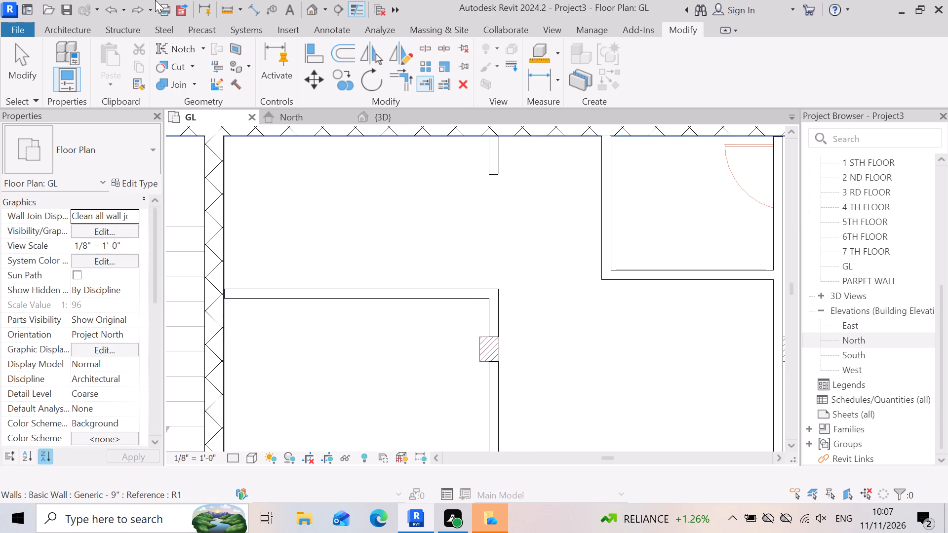
Draw a vertical Generic - 4.5" wall from the north exterior wall's inner face, along the DWG stub, to the horizontal partition's upper face.
click(58, 25)
click(68, 51)
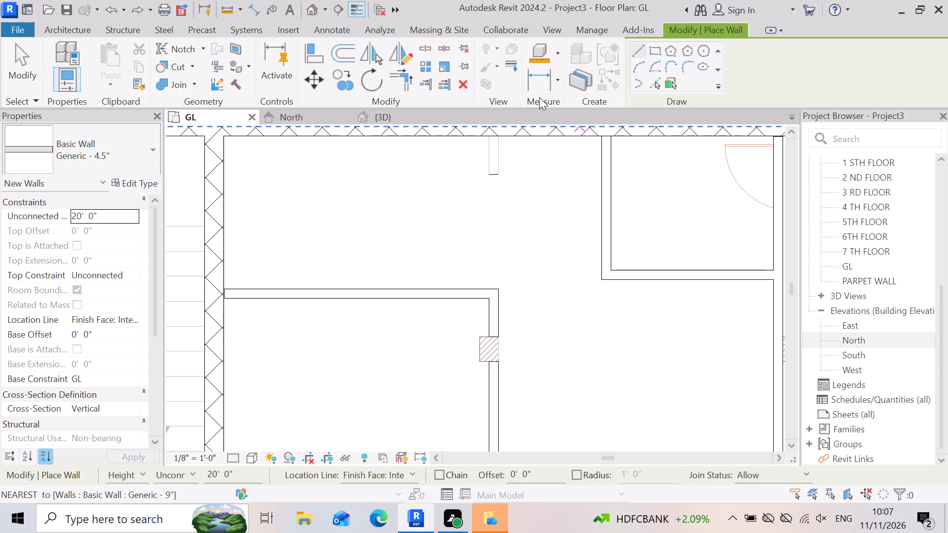
scroll(532, 148, up, 6)
scroll(470, 321, down, 4)
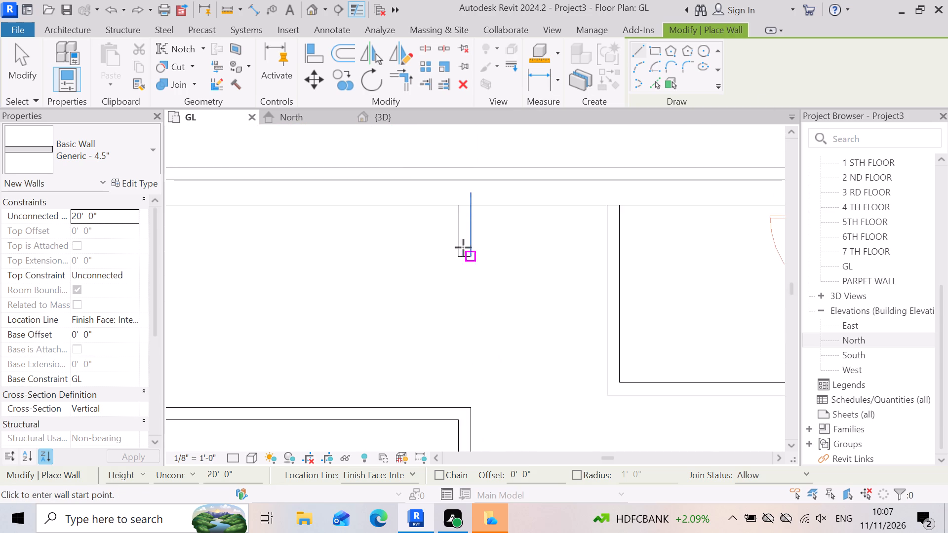
scroll(408, 203, up, 9)
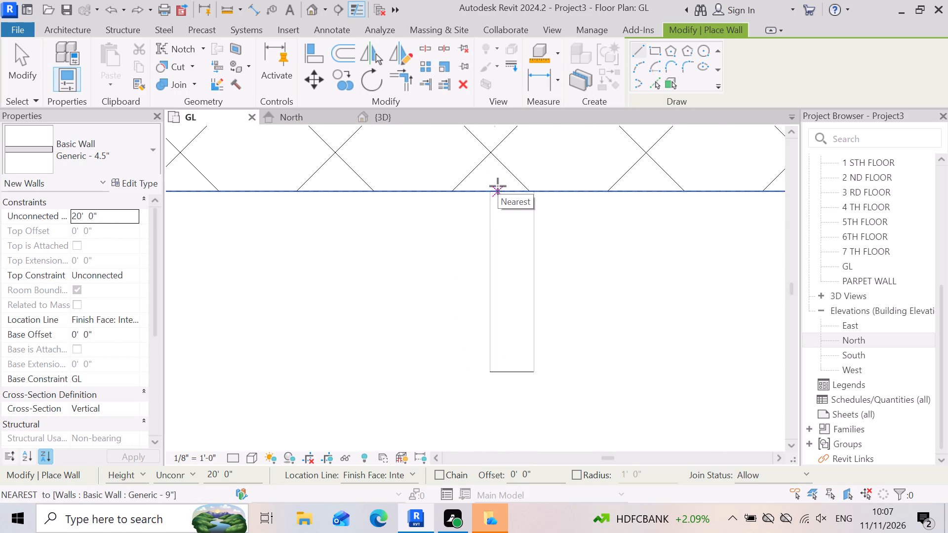
click(490, 193)
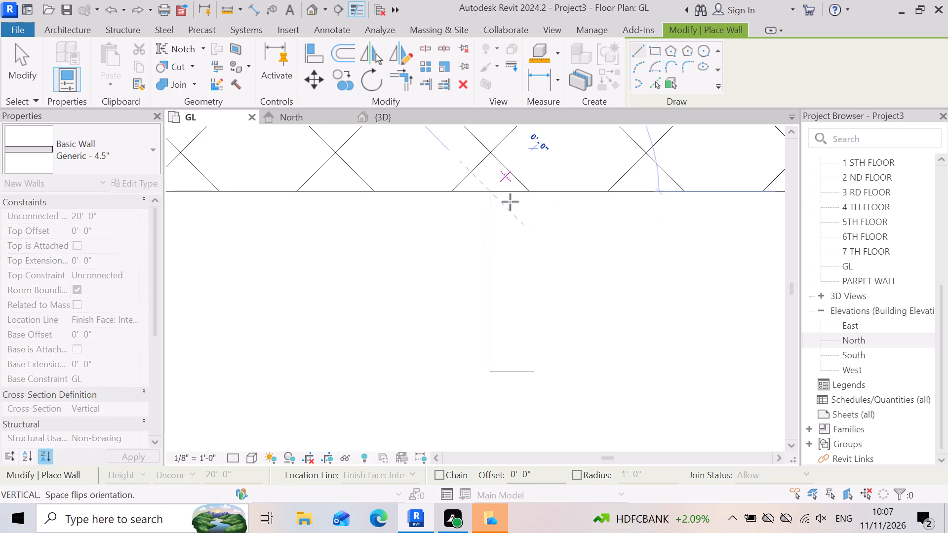
scroll(536, 214, down, 4)
scroll(554, 343, down, 5)
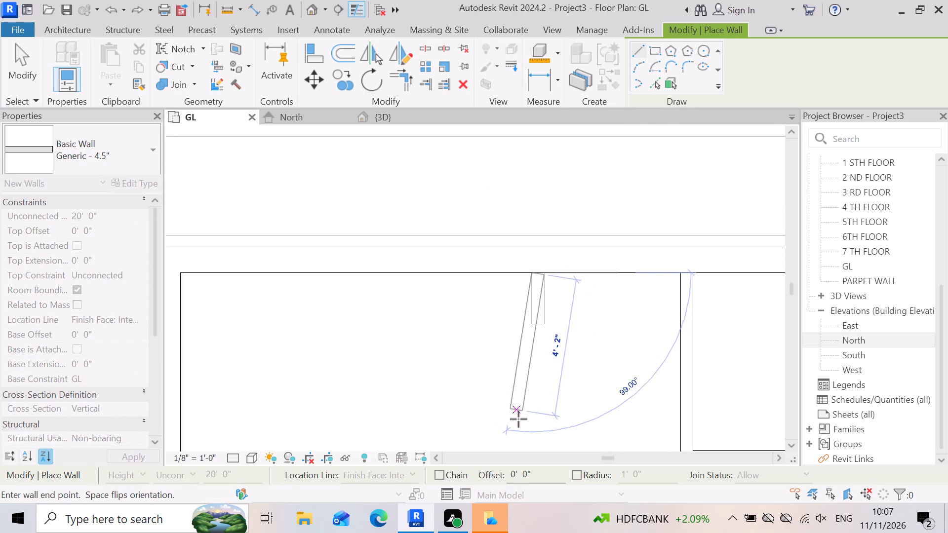
scroll(533, 392, down, 9)
scroll(531, 437, up, 7)
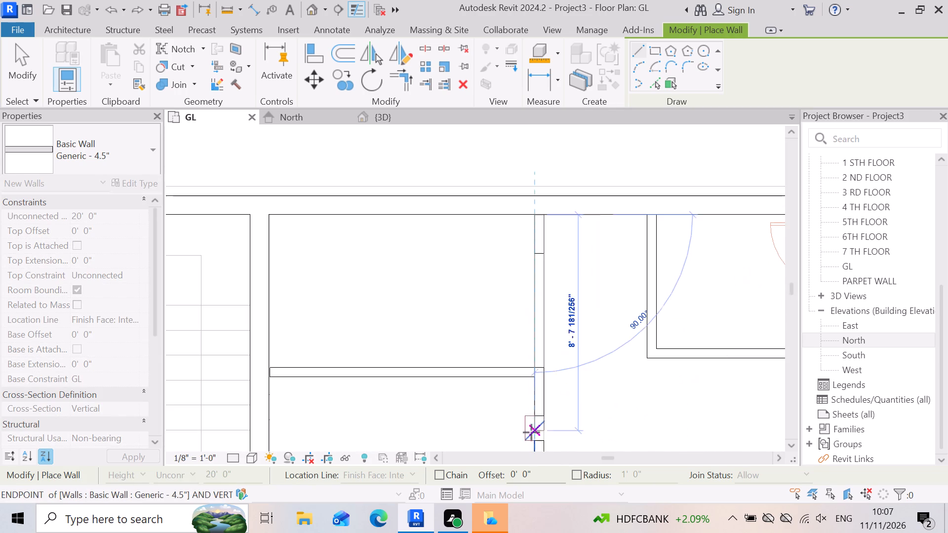
scroll(531, 409, up, 7)
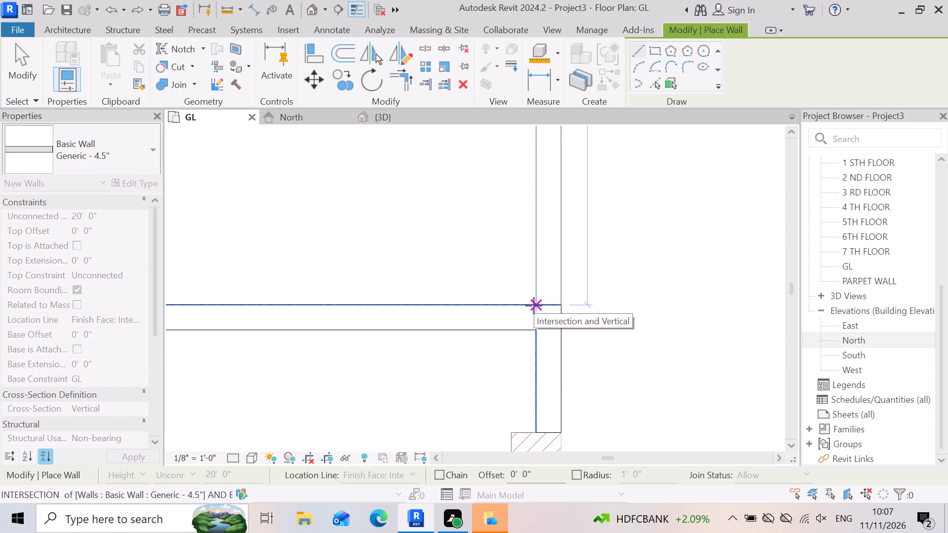
click(534, 305)
scroll(479, 347, down, 9)
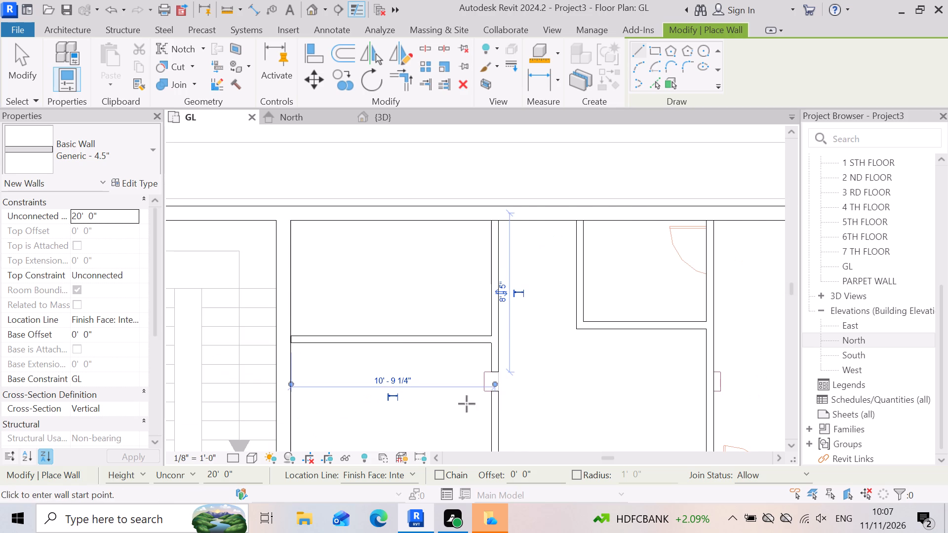
key(Escape)
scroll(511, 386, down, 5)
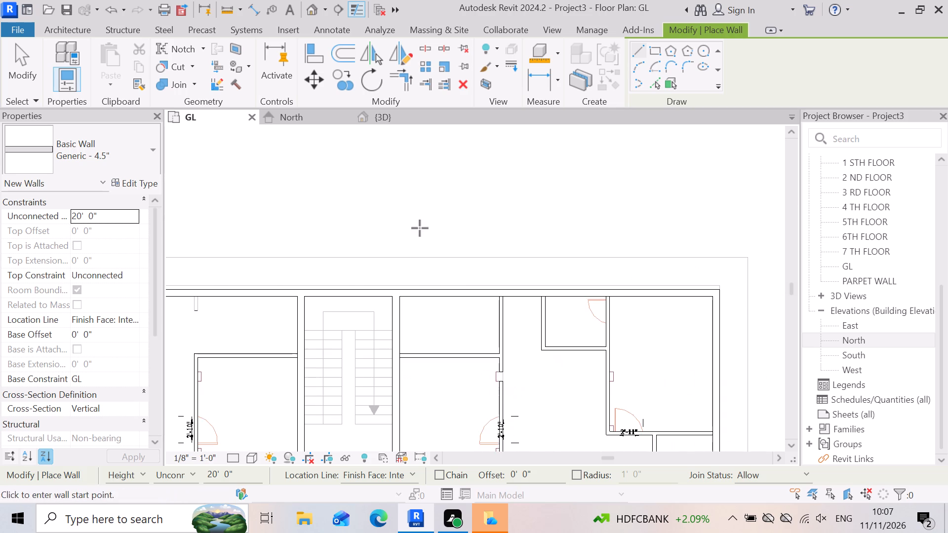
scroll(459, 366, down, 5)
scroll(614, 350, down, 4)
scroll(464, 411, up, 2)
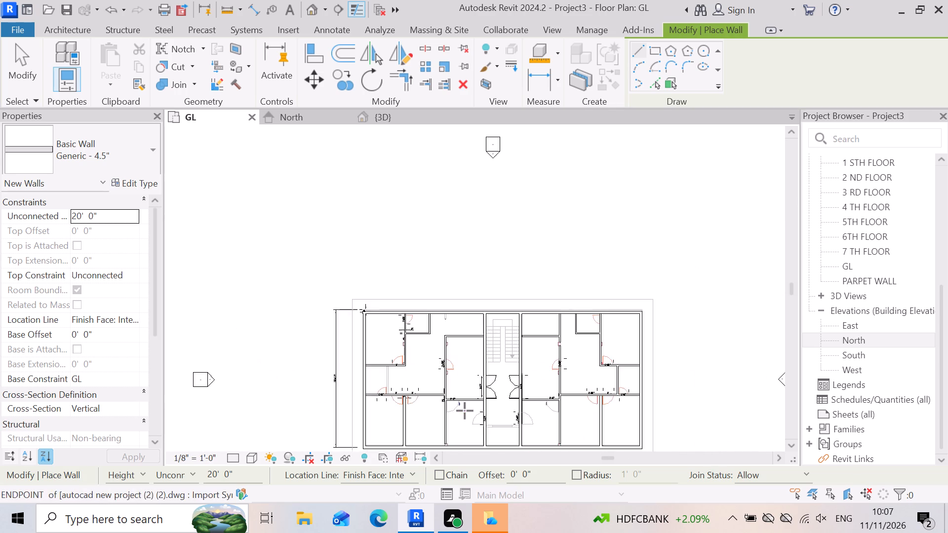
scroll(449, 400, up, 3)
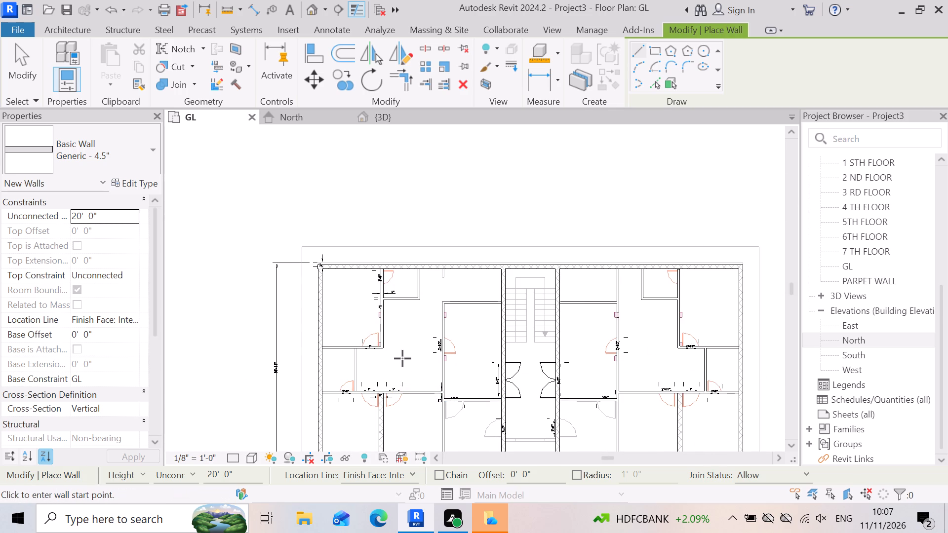
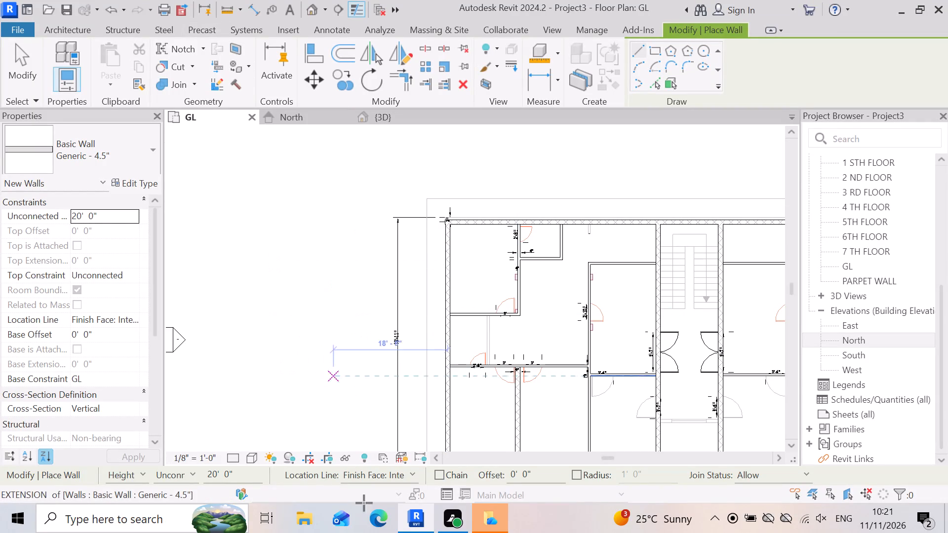
Examine the GL floor plan's partition layout against the imported DWG, from the whole building to the southwest corner rooms.
scroll(434, 485, down, 3)
drag(421, 532, 434, 475)
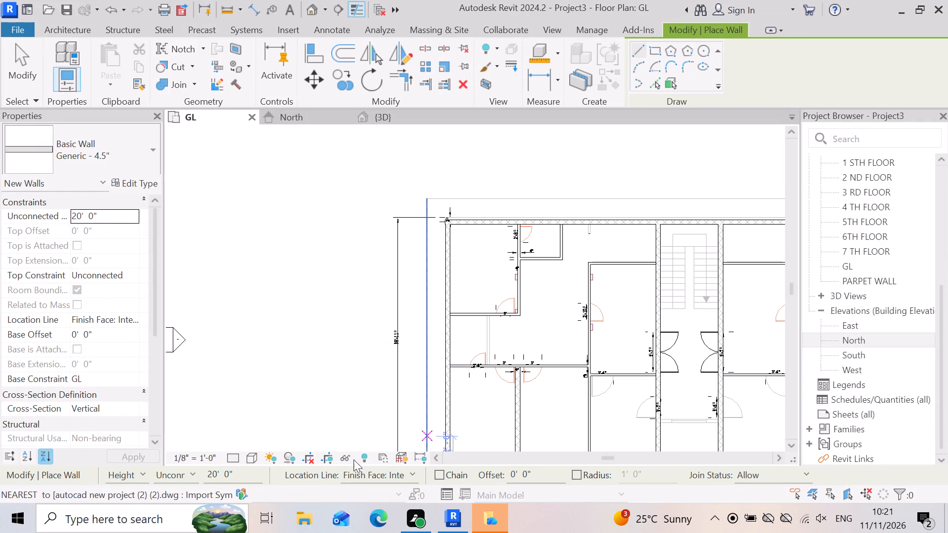
scroll(443, 216, up, 2)
scroll(309, 339, down, 6)
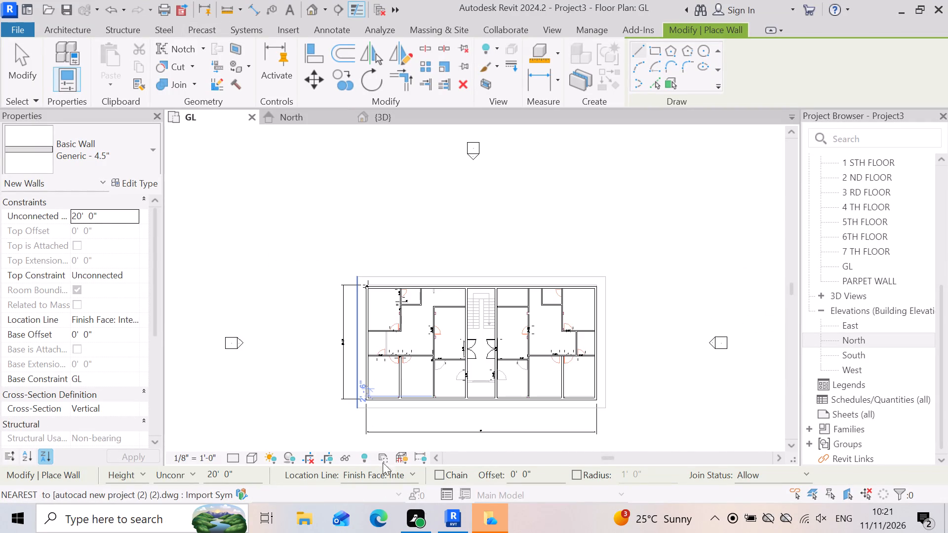
scroll(344, 312, up, 2)
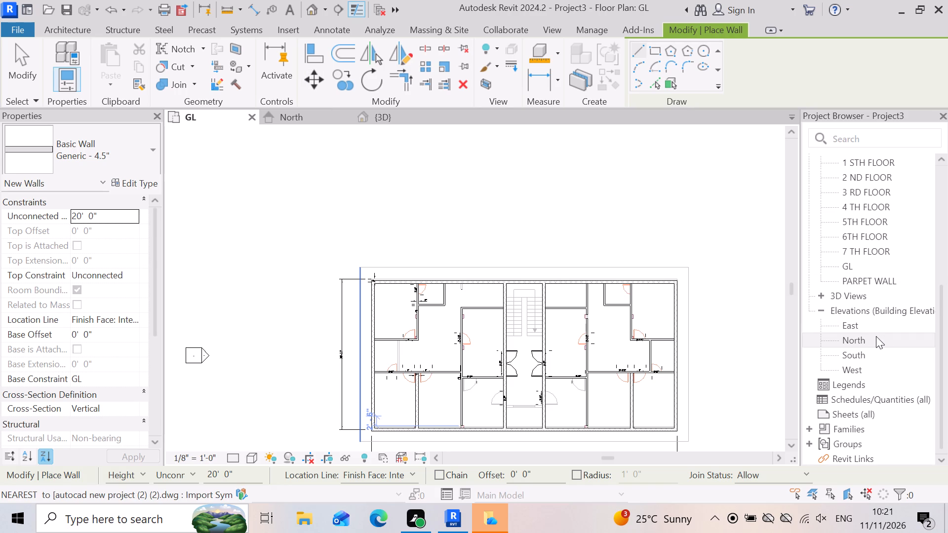
scroll(426, 275, down, 2)
scroll(393, 424, up, 5)
scroll(351, 384, up, 2)
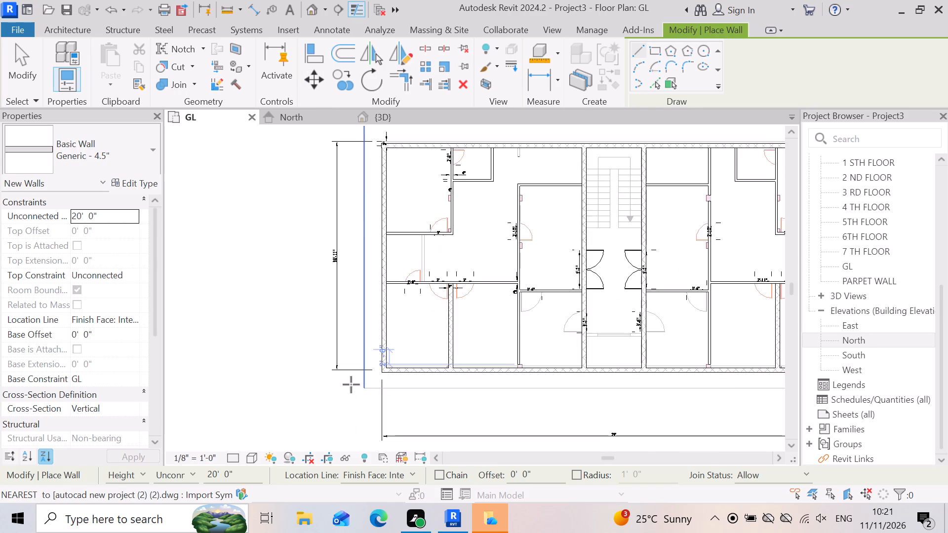
scroll(351, 384, up, 1)
scroll(253, 383, down, 3)
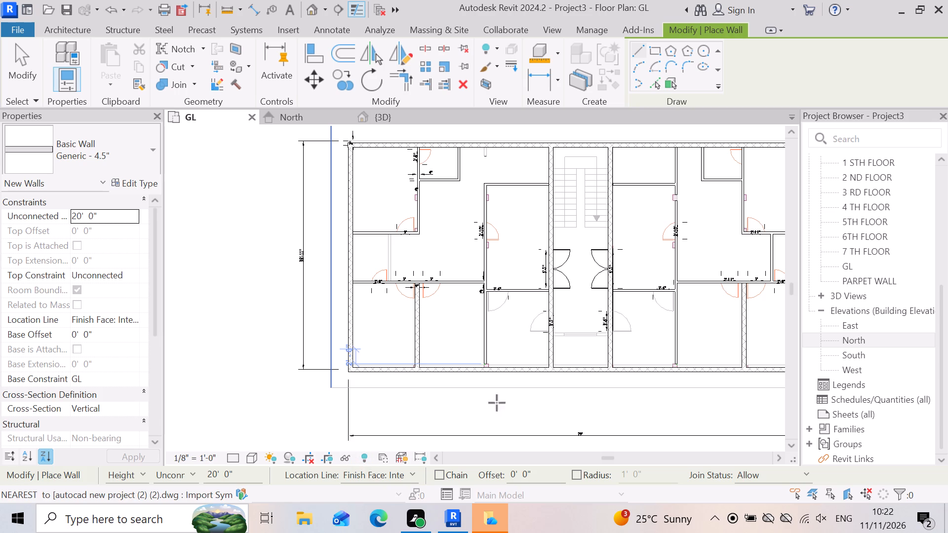
scroll(450, 370, down, 3)
scroll(338, 289, up, 3)
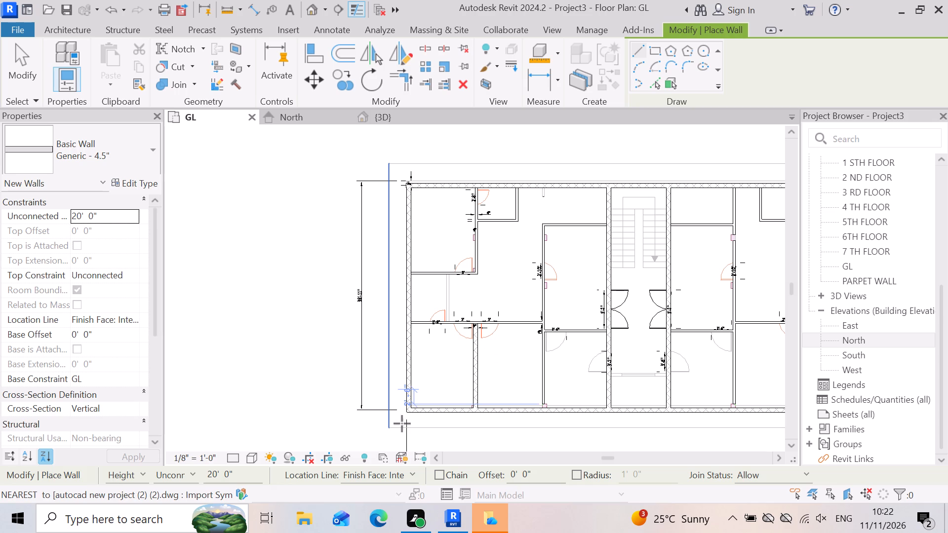
scroll(413, 412, up, 13)
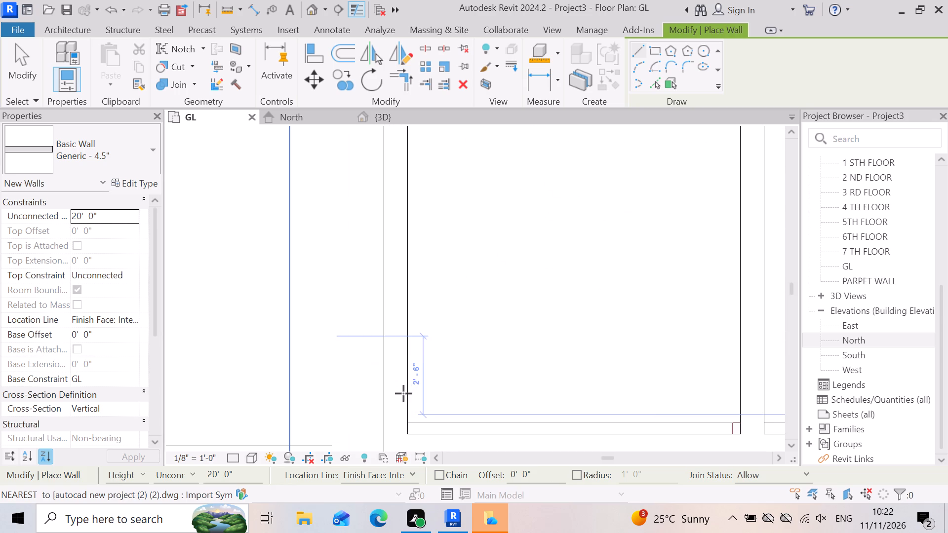
scroll(383, 382, down, 6)
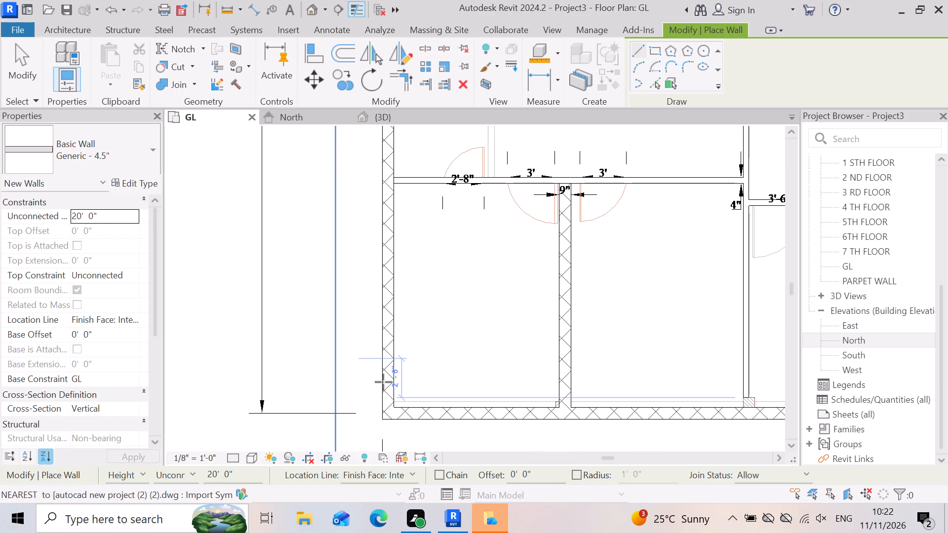
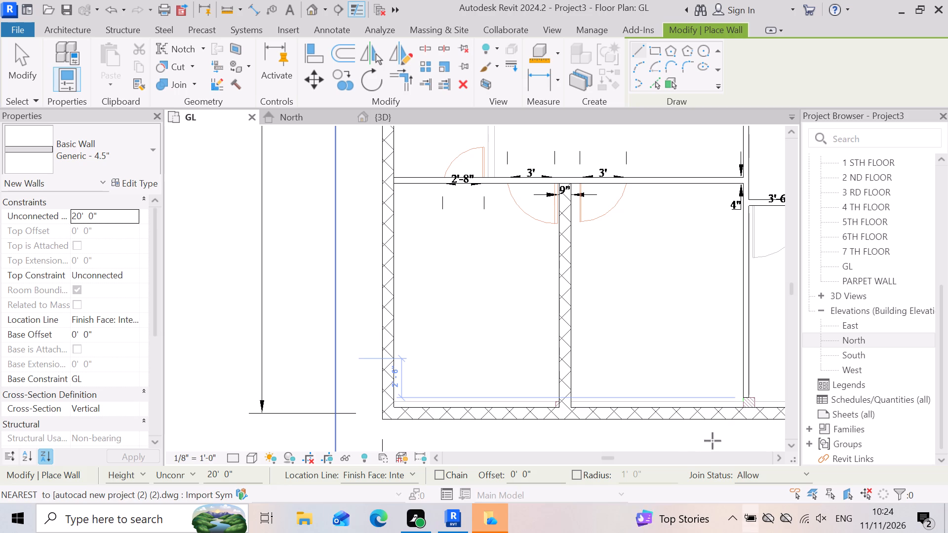
Examine the inner corner of the southwest room where the exterior walls meet, comparing the wall faces with the imported DWG lines.
scroll(413, 342, down, 4)
scroll(377, 375, up, 3)
scroll(446, 385, up, 4)
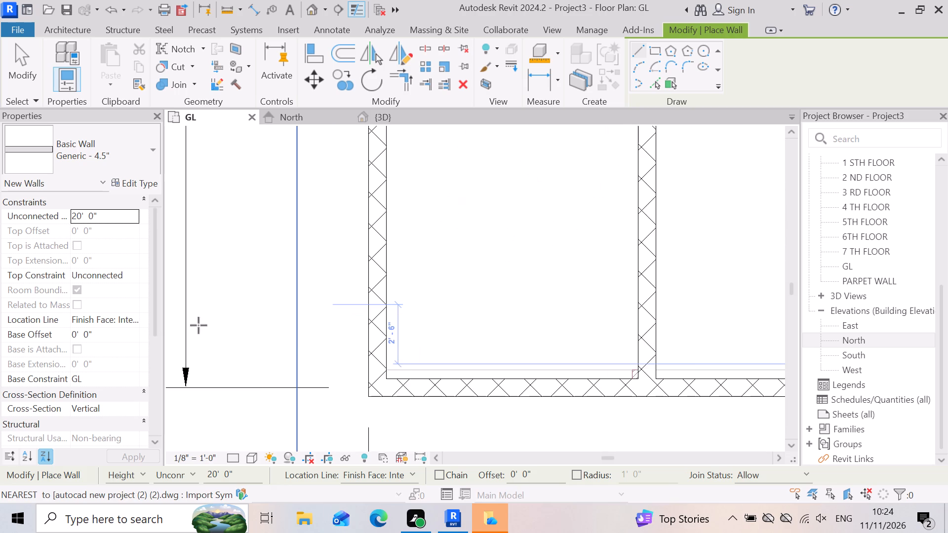
scroll(396, 380, up, 6)
scroll(399, 366, down, 5)
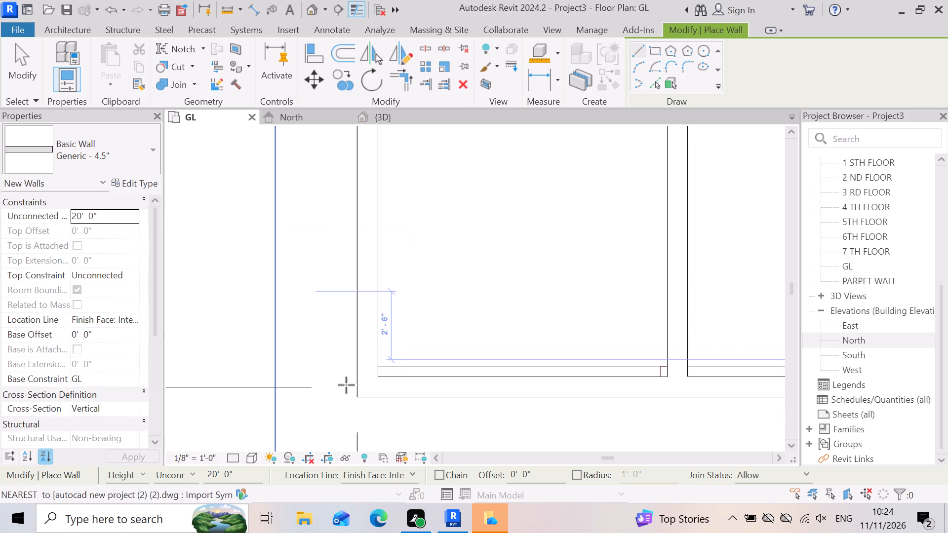
scroll(427, 393, down, 3)
scroll(479, 396, up, 2)
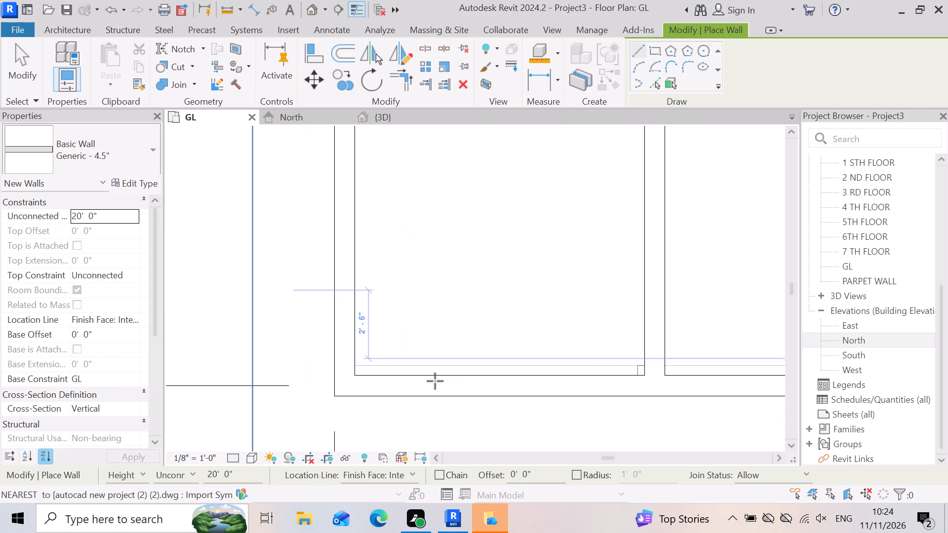
scroll(435, 381, up, 6)
scroll(393, 360, down, 7)
scroll(354, 418, up, 4)
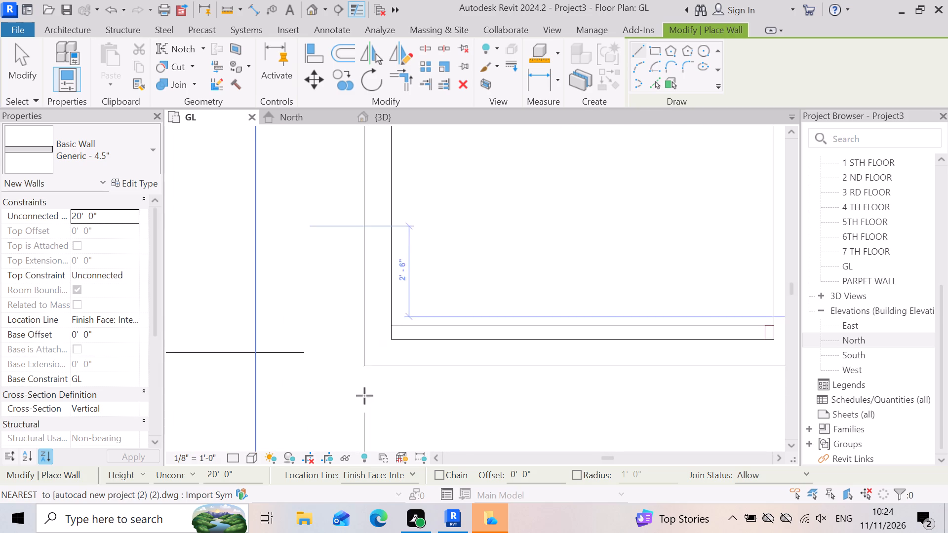
scroll(364, 396, up, 6)
scroll(314, 327, down, 6)
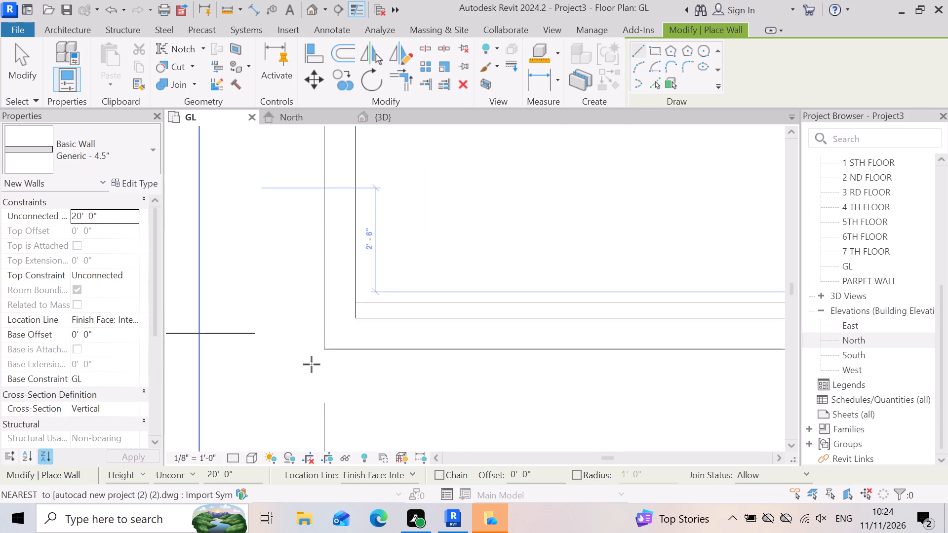
scroll(312, 364, down, 3)
scroll(370, 311, up, 3)
scroll(312, 319, up, 2)
scroll(325, 378, up, 3)
scroll(368, 345, down, 4)
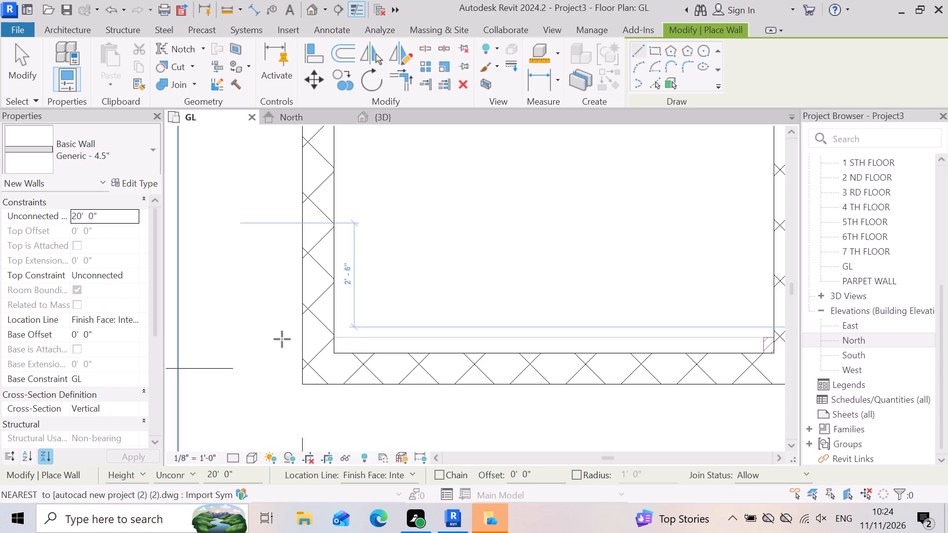
scroll(359, 352, up, 4)
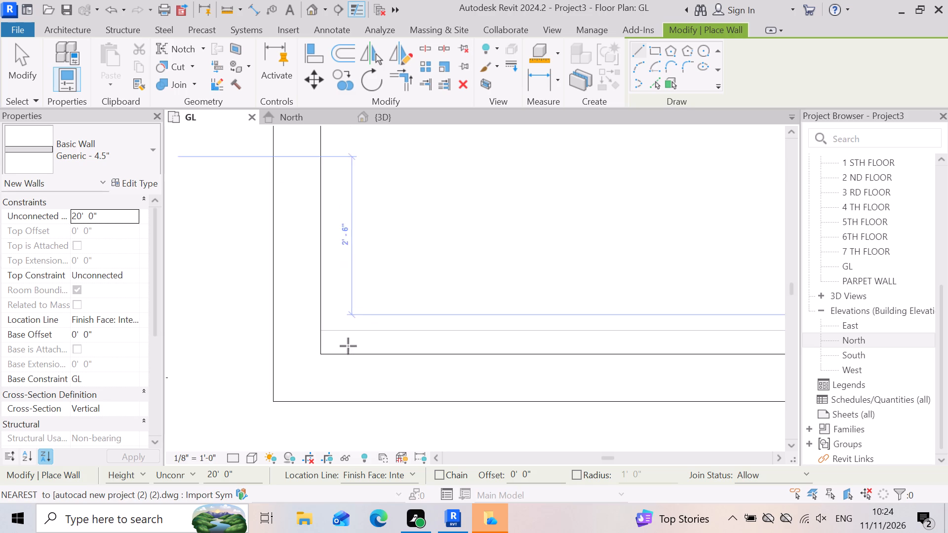
scroll(348, 346, up, 7)
scroll(332, 354, down, 3)
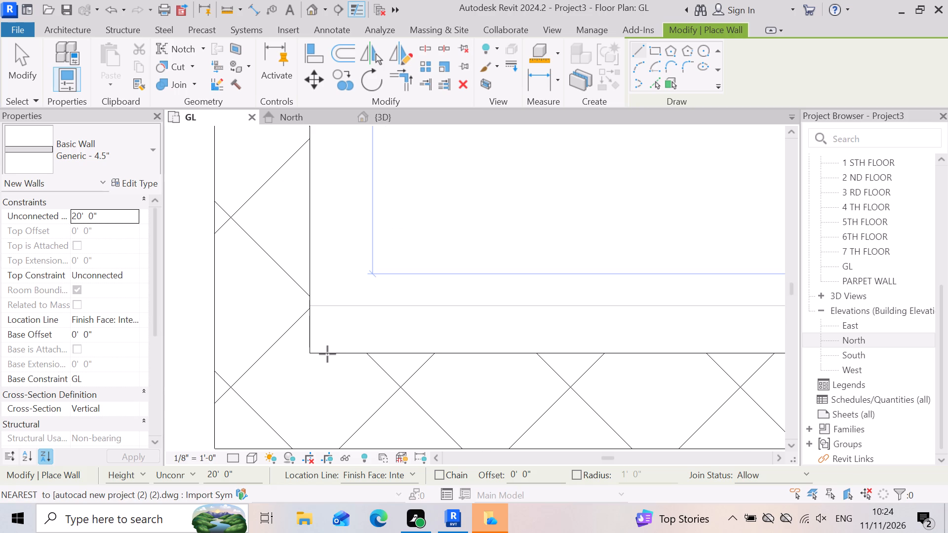
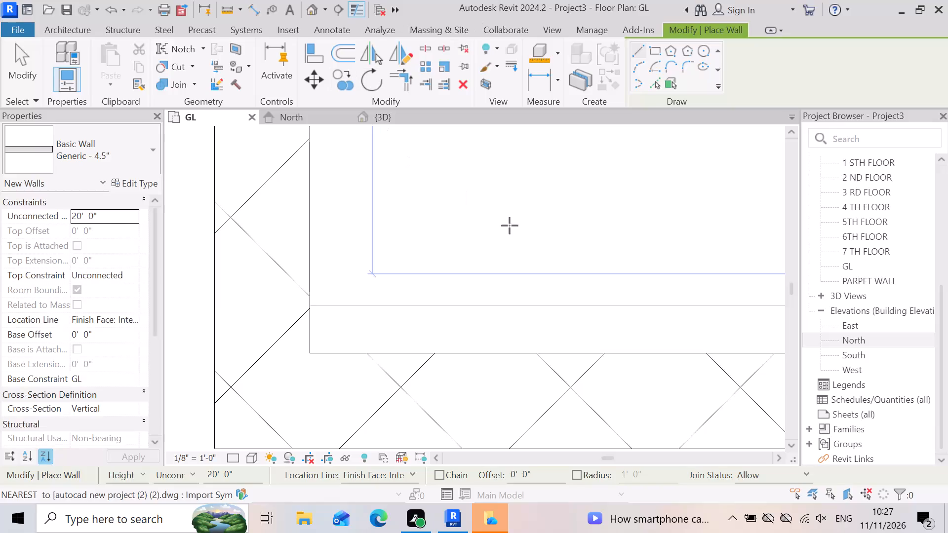
Examine the ground-floor wall layout in the GL plan and the 3D view, looking closely at the partition junctions for remaining gaps.
scroll(323, 288, down, 2)
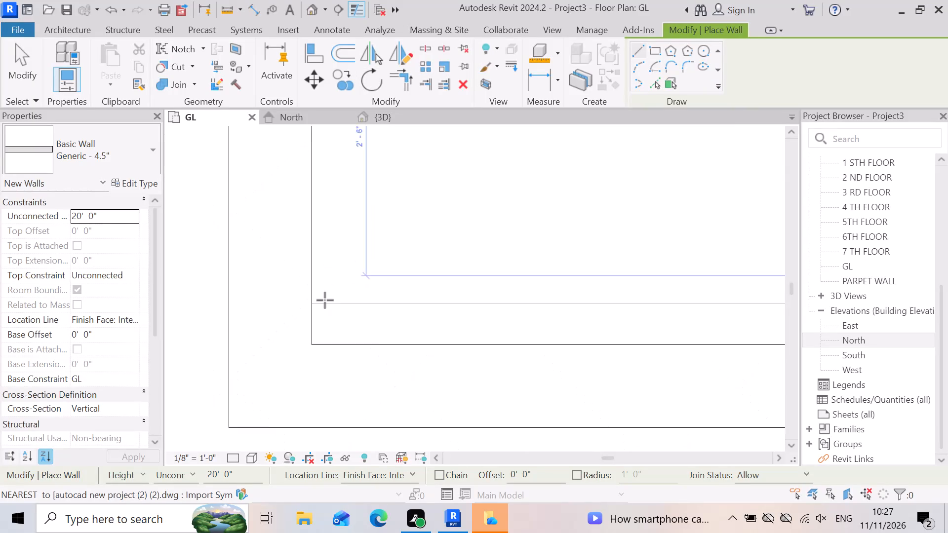
scroll(325, 300, down, 10)
scroll(283, 276, down, 8)
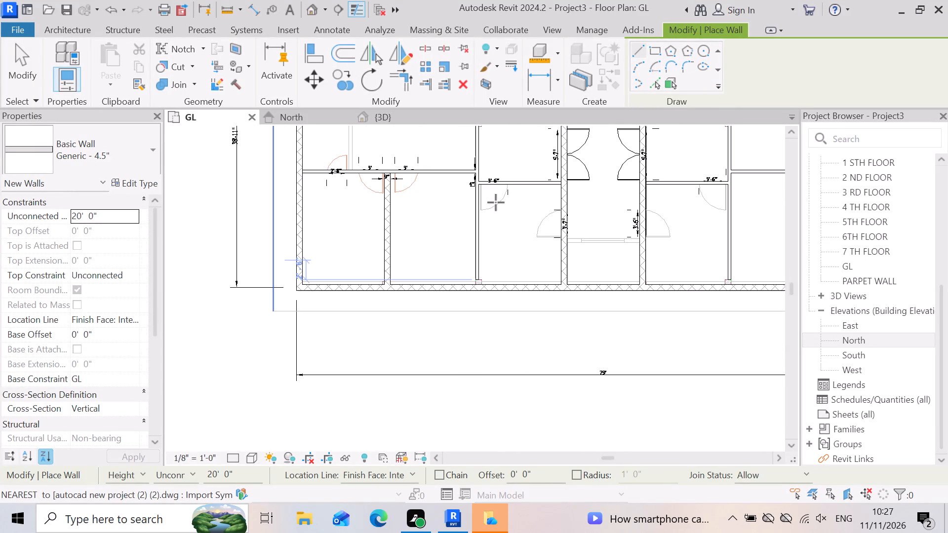
scroll(469, 201, up, 3)
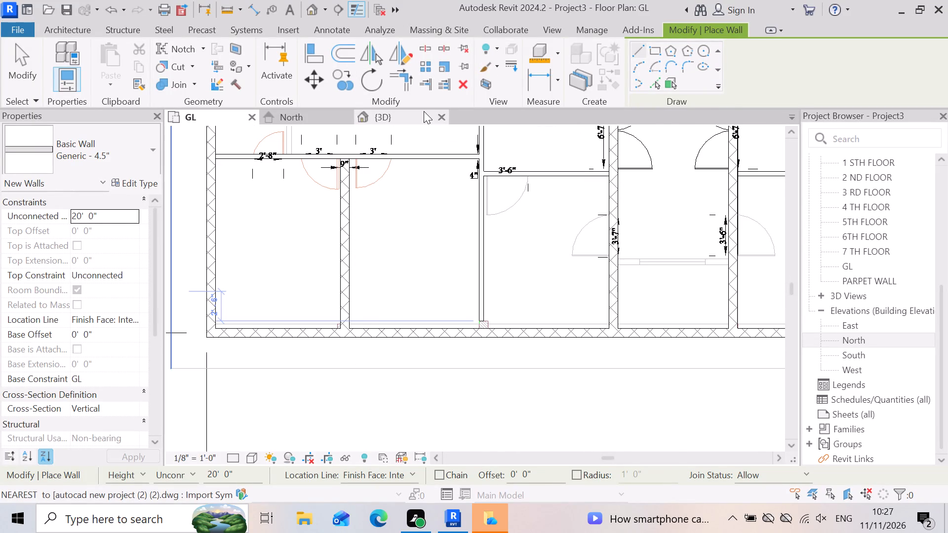
click(424, 111)
scroll(515, 314, down, 2)
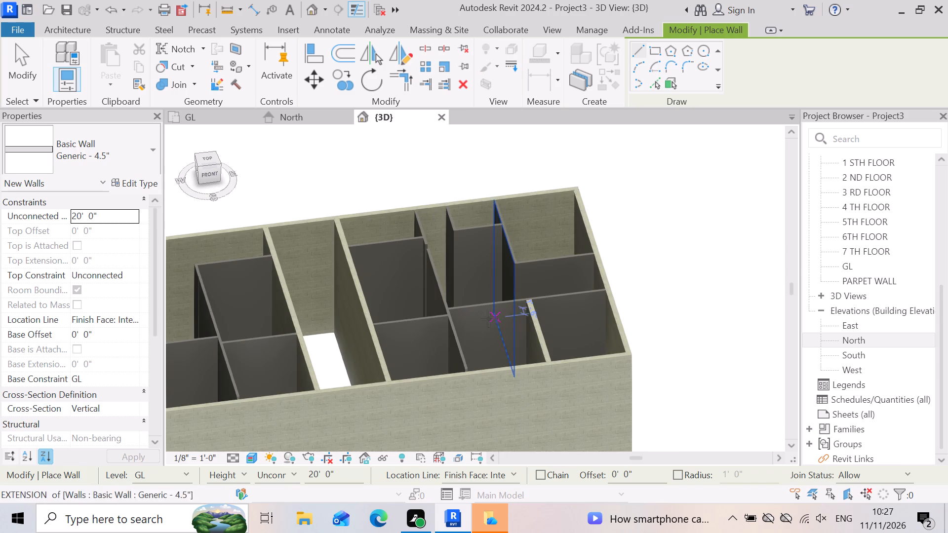
scroll(492, 296, up, 2)
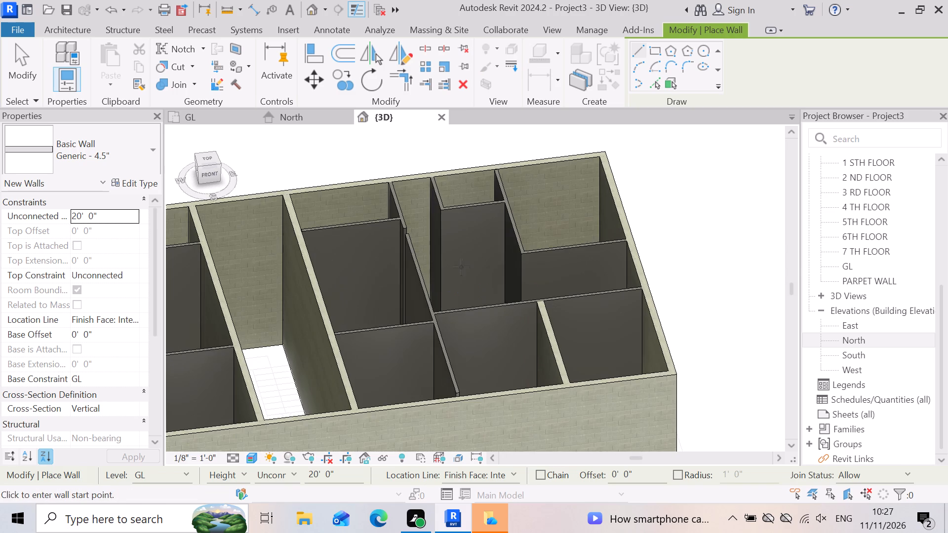
scroll(518, 255, up, 2)
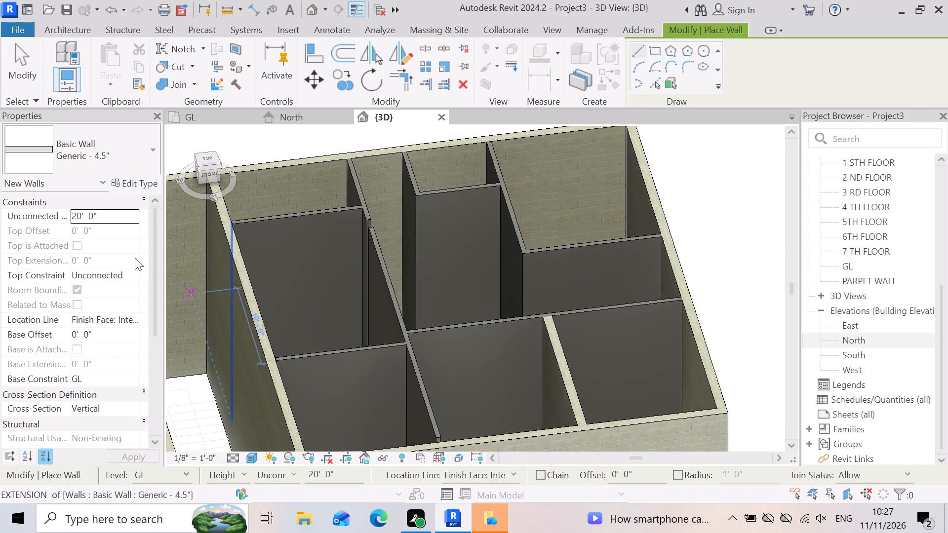
scroll(378, 272, up, 7)
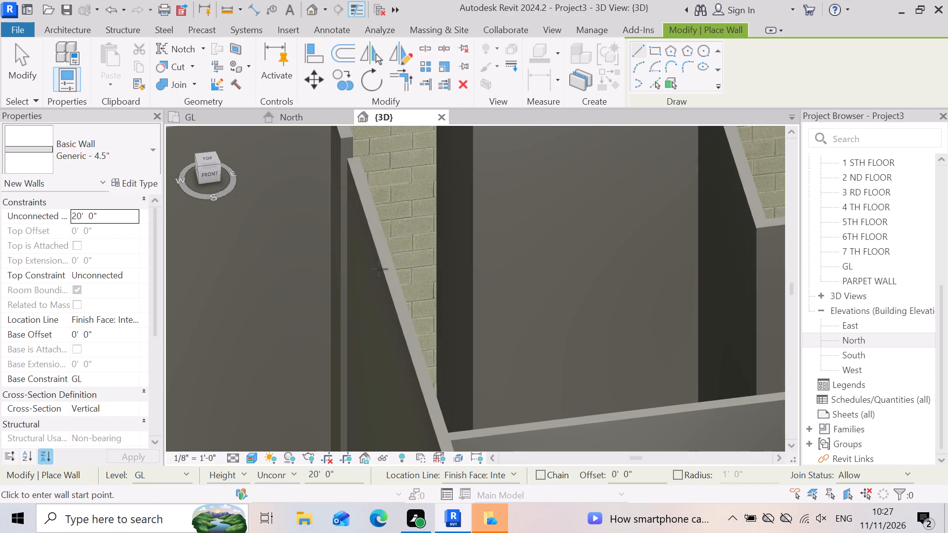
scroll(379, 269, down, 3)
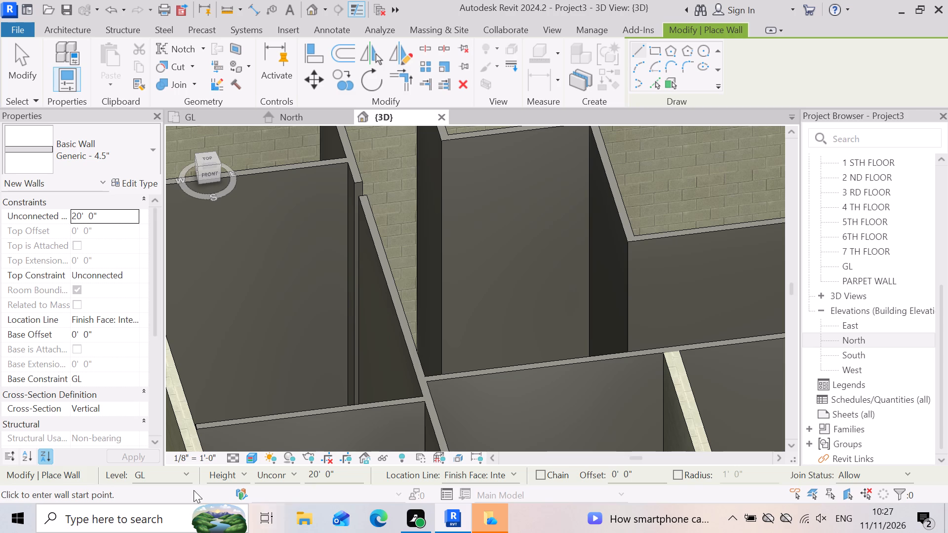
scroll(339, 321, down, 3)
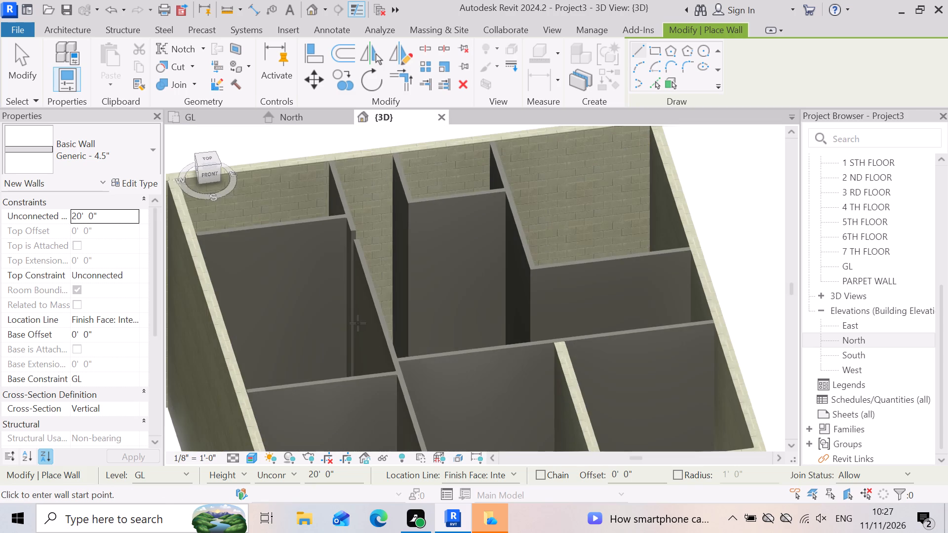
scroll(358, 323, down, 8)
scroll(498, 264, down, 4)
scroll(325, 383, up, 2)
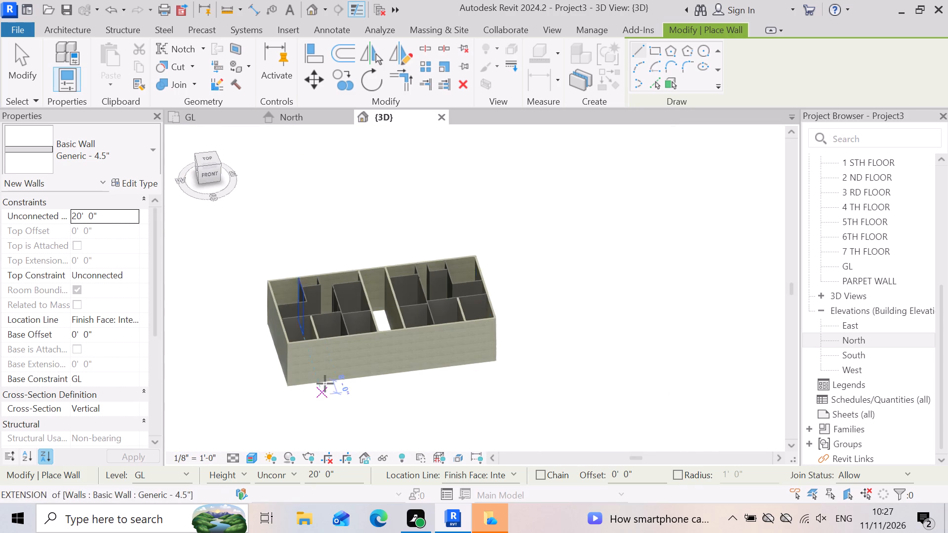
scroll(325, 383, up, 2)
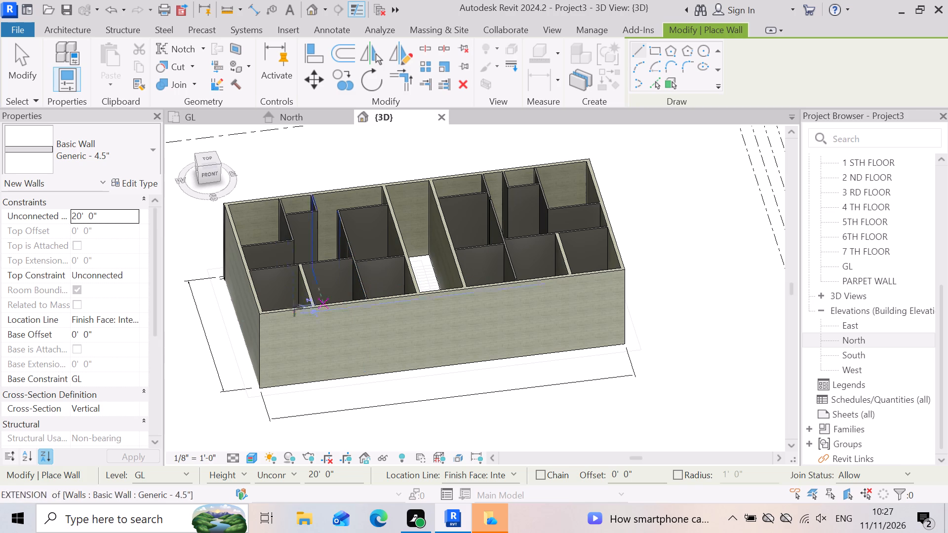
scroll(286, 408, down, 1)
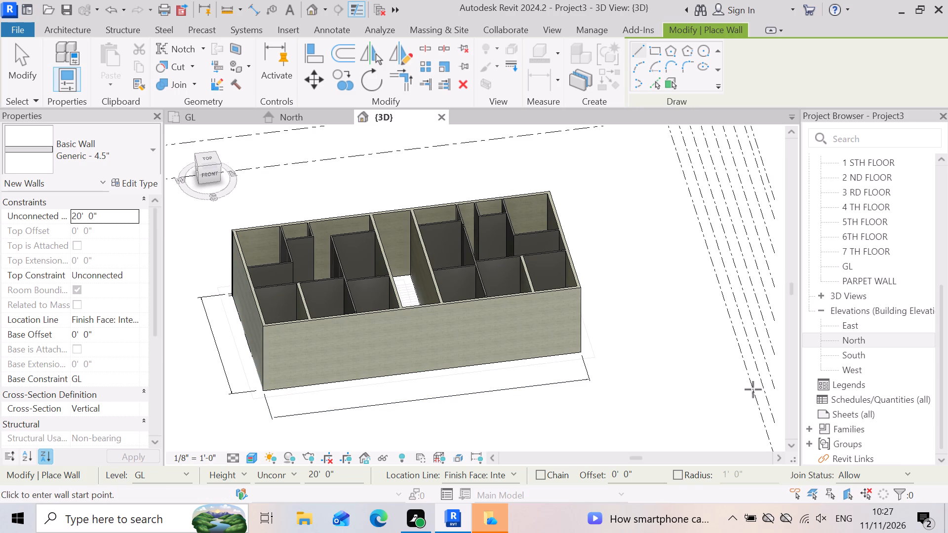
In the North elevation, constrain the top of the 9" north exterior wall to level 1 STH FLOOR with a top offset of -0' 6".
double_click(889, 339)
scroll(588, 372, down, 3)
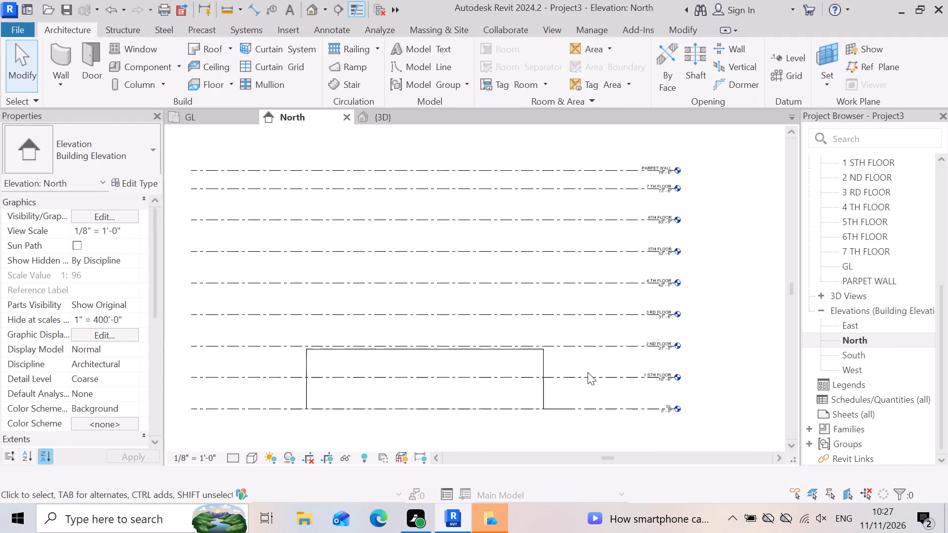
scroll(588, 372, down, 5)
scroll(388, 396, up, 5)
scroll(561, 347, up, 3)
scroll(327, 295, down, 4)
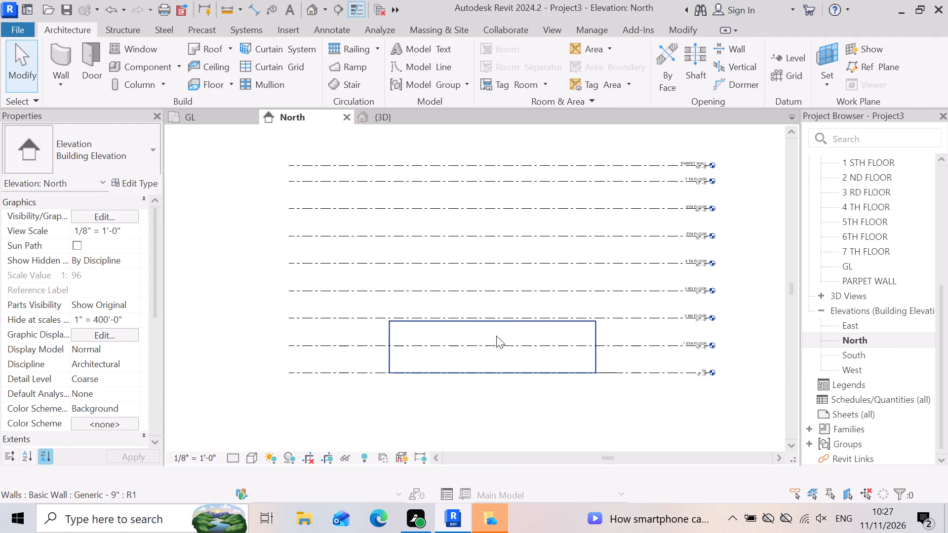
click(592, 326)
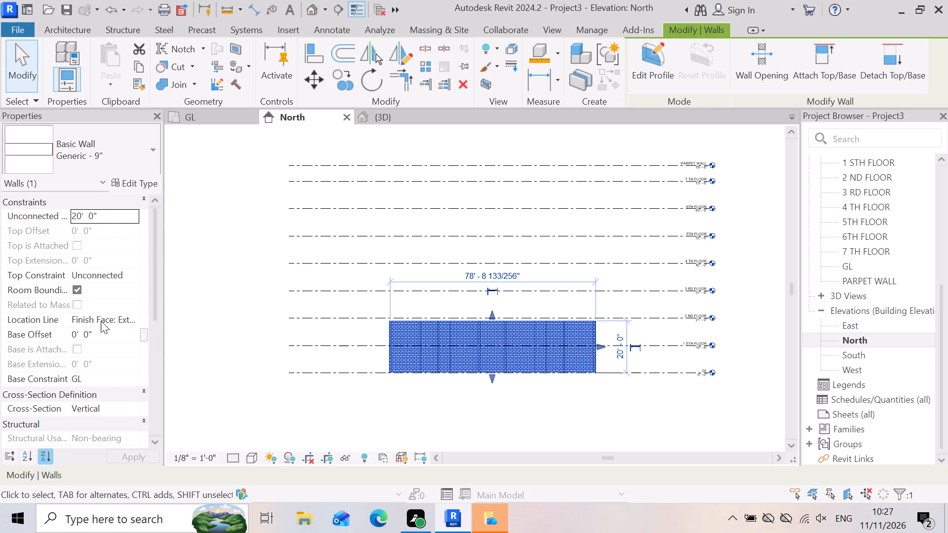
click(129, 270)
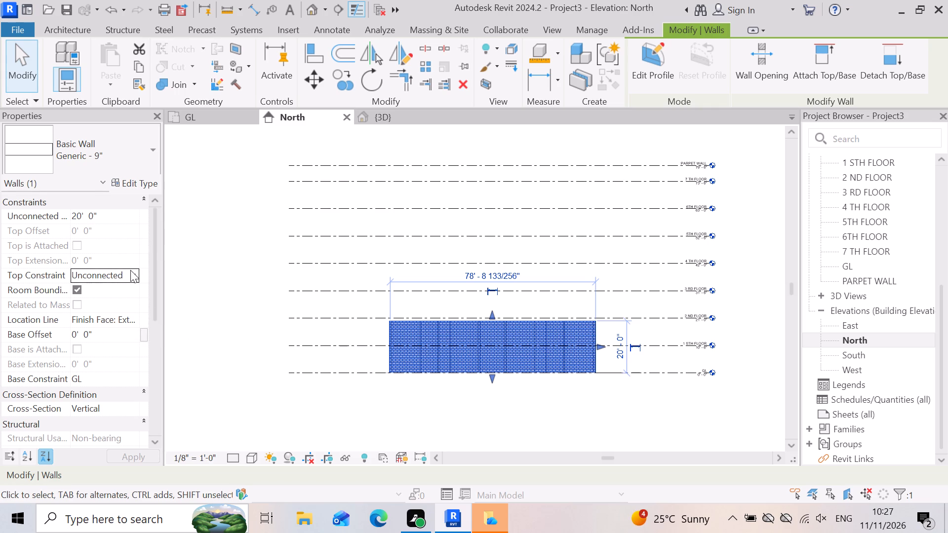
click(163, 314)
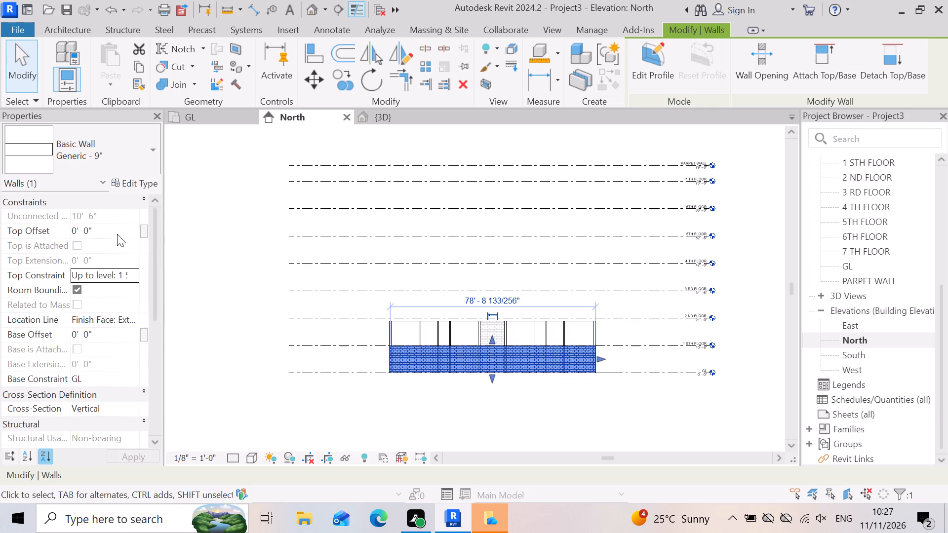
click(117, 234)
text(-6)
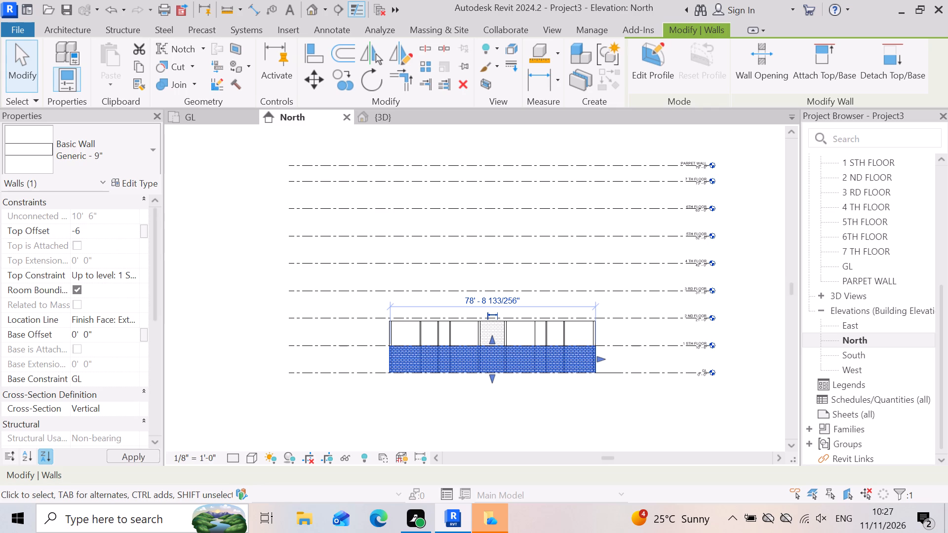
key(shift+quotedbl)
key(Return)
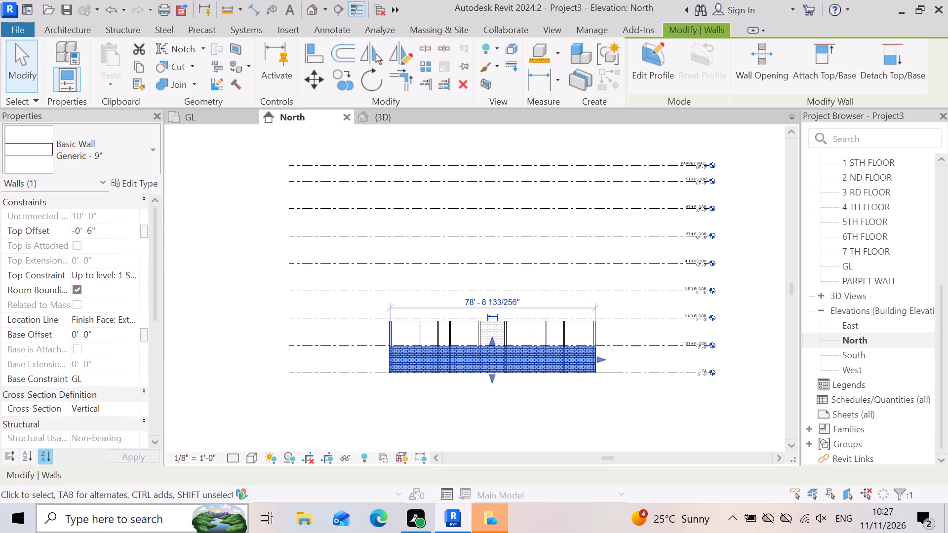
scroll(540, 333, down, 2)
click(432, 410)
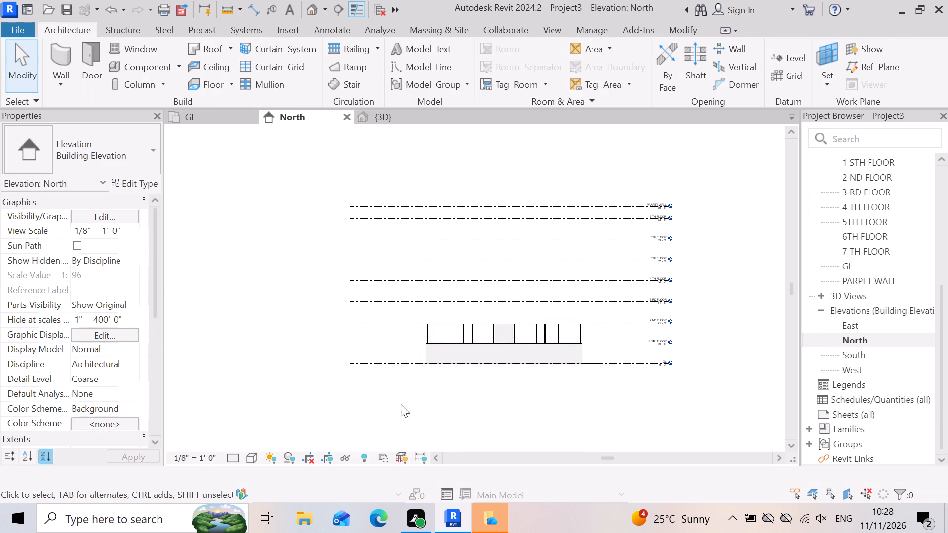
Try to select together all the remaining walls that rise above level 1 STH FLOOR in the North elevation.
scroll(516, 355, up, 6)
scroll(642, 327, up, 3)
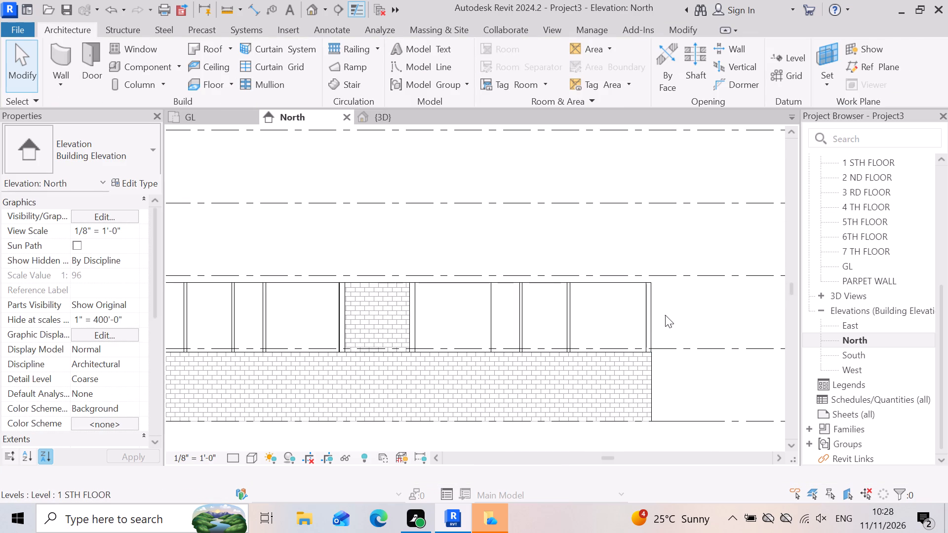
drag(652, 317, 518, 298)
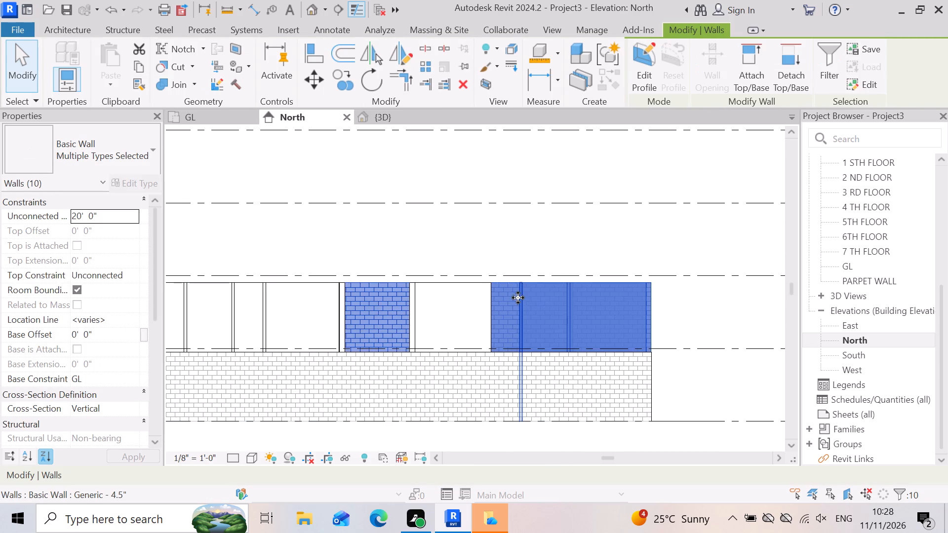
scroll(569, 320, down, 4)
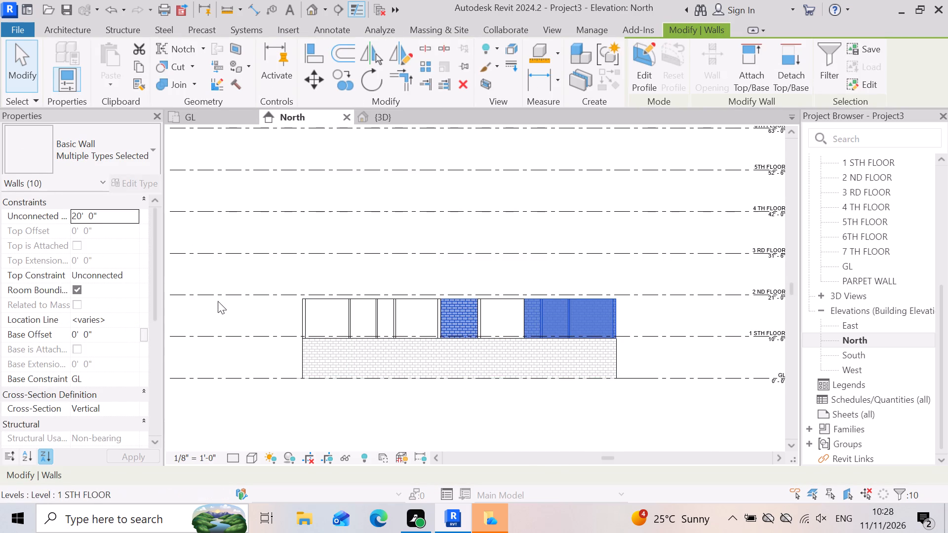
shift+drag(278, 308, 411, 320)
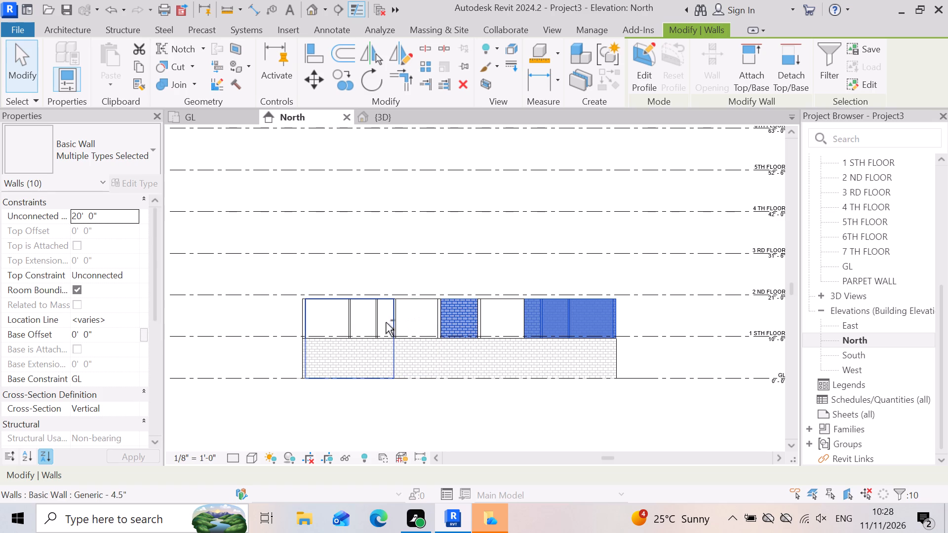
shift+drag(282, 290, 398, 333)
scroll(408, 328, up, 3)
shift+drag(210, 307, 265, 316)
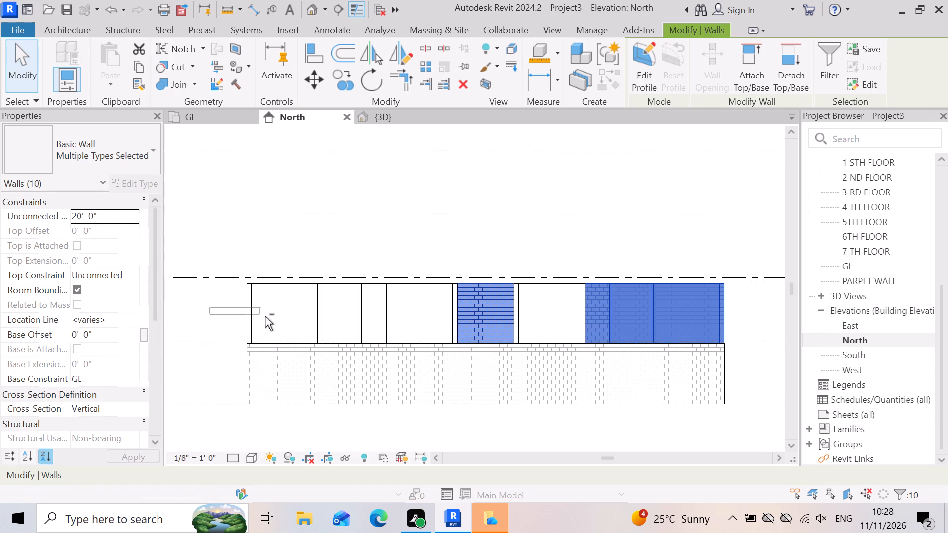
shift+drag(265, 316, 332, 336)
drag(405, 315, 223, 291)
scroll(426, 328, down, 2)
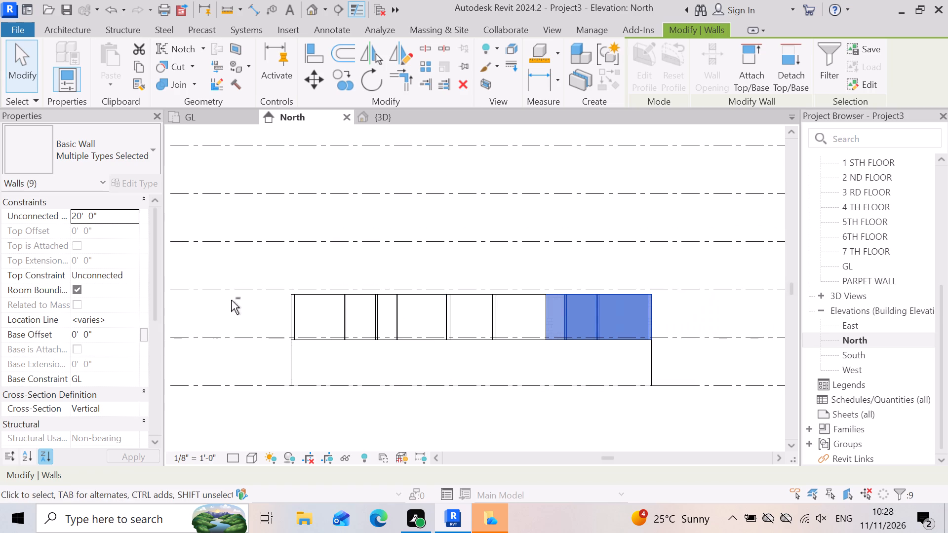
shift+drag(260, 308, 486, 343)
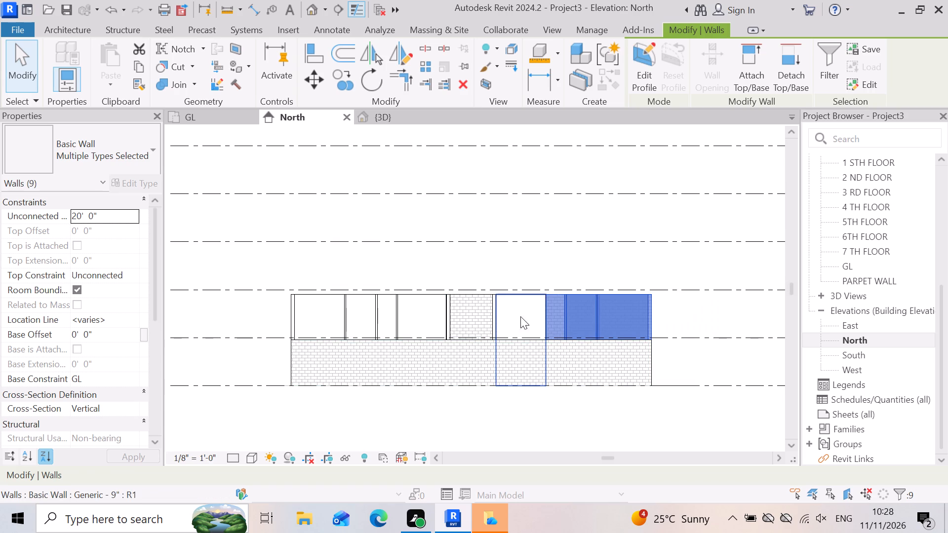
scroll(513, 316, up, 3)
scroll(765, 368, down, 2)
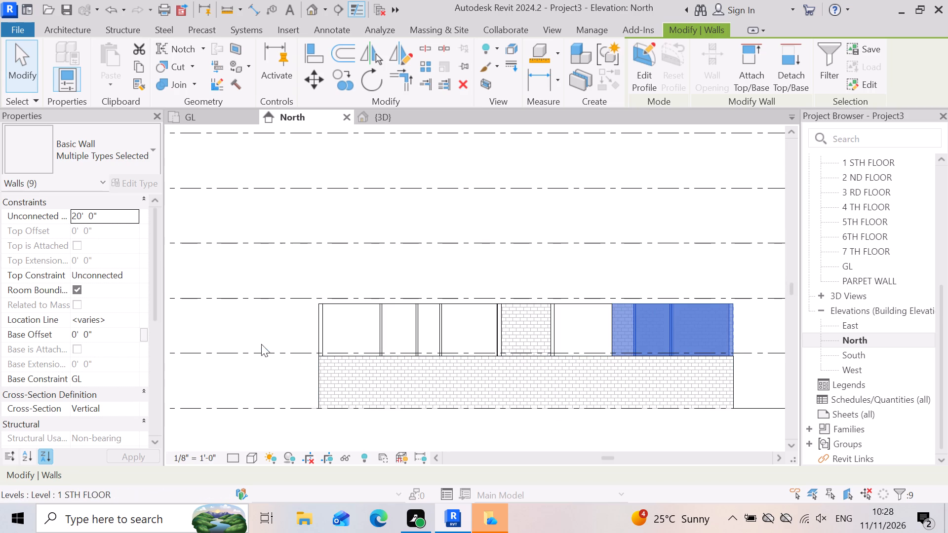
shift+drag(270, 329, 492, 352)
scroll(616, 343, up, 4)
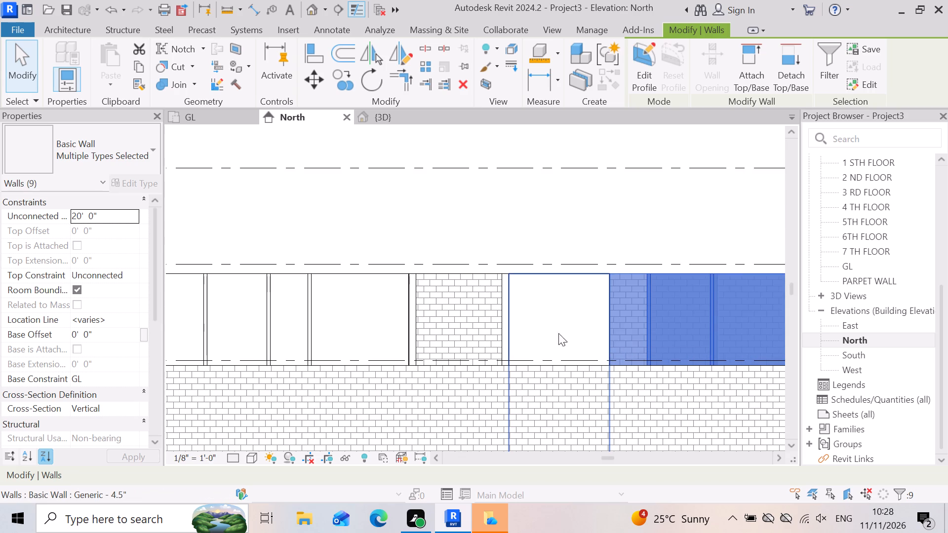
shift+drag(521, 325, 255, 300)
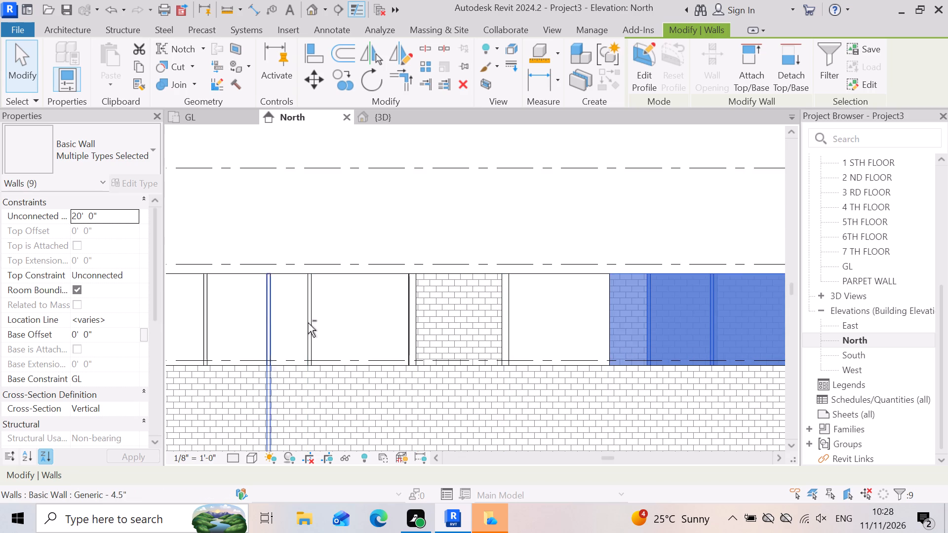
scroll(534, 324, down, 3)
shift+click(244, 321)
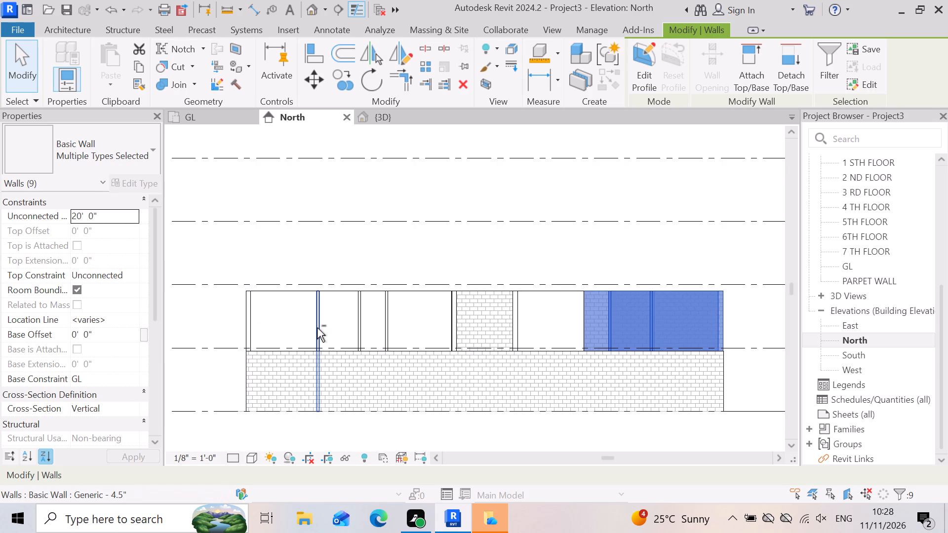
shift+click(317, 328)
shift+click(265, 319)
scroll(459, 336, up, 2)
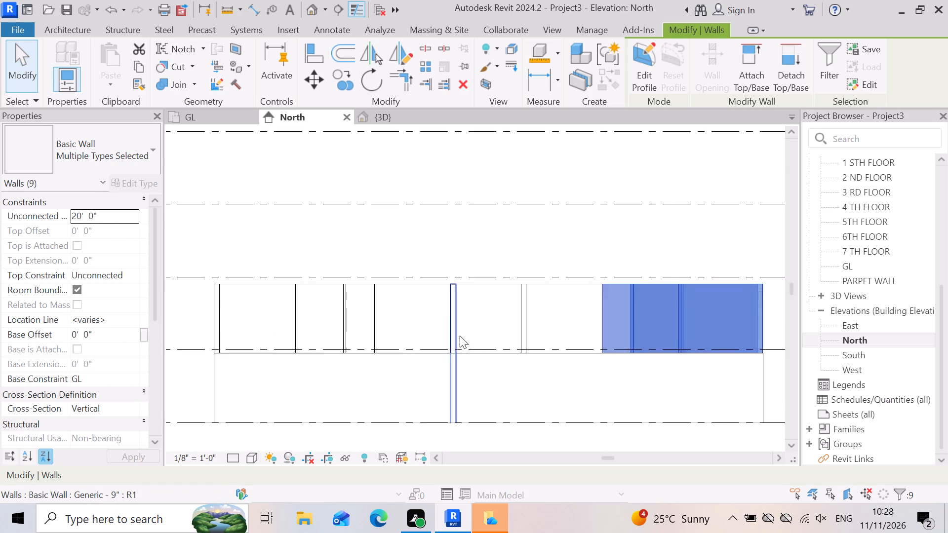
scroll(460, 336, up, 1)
In the North elevation, select the remaining full-width wall faces rising above the north wall and constrain their tops to level 1 STH FLOOR with a -0' 6" offset.
drag(583, 337, 250, 302)
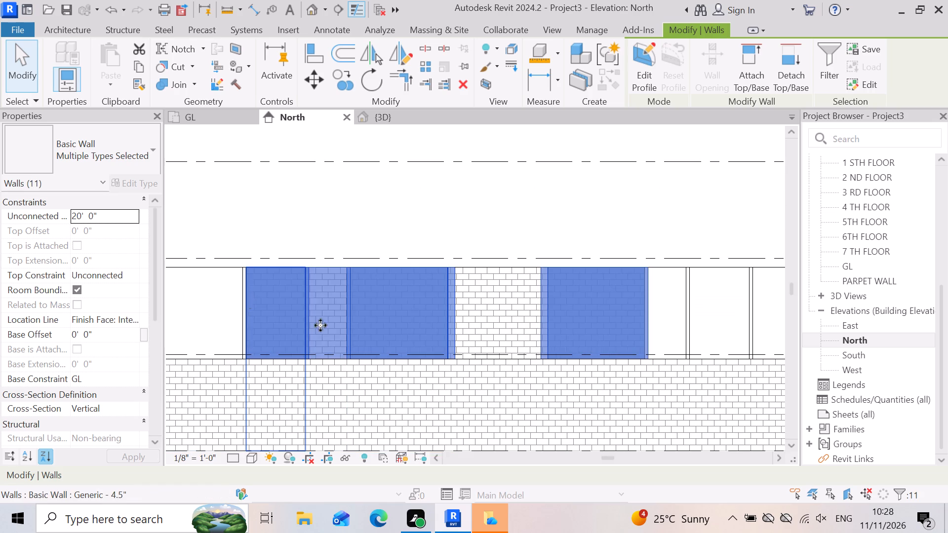
scroll(528, 321, down, 6)
scroll(396, 327, up, 3)
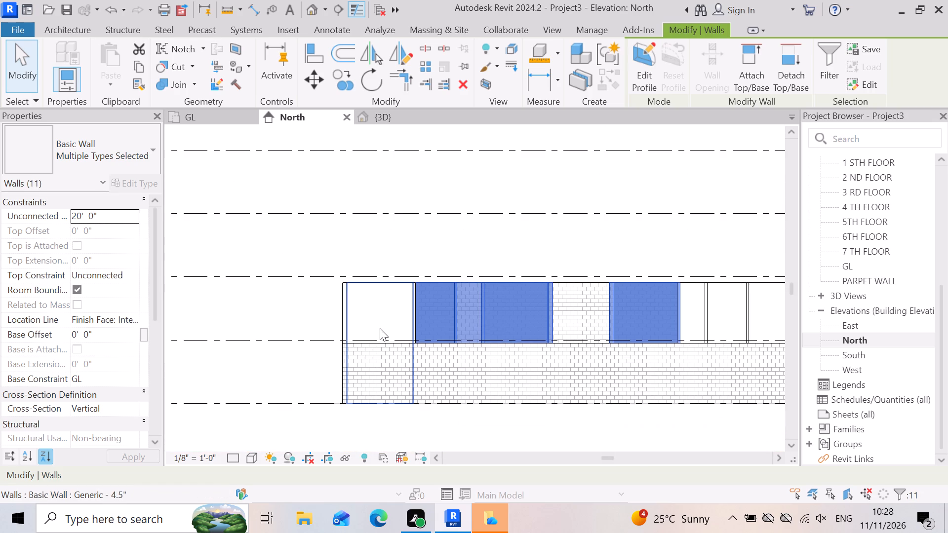
shift+click(367, 309)
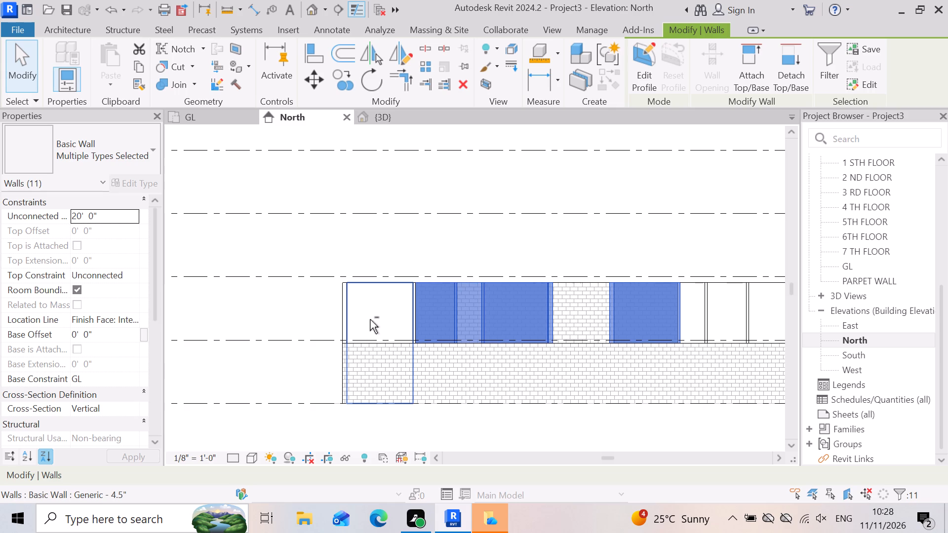
shift+click(370, 319)
scroll(351, 324, down, 3)
scroll(645, 349, up, 3)
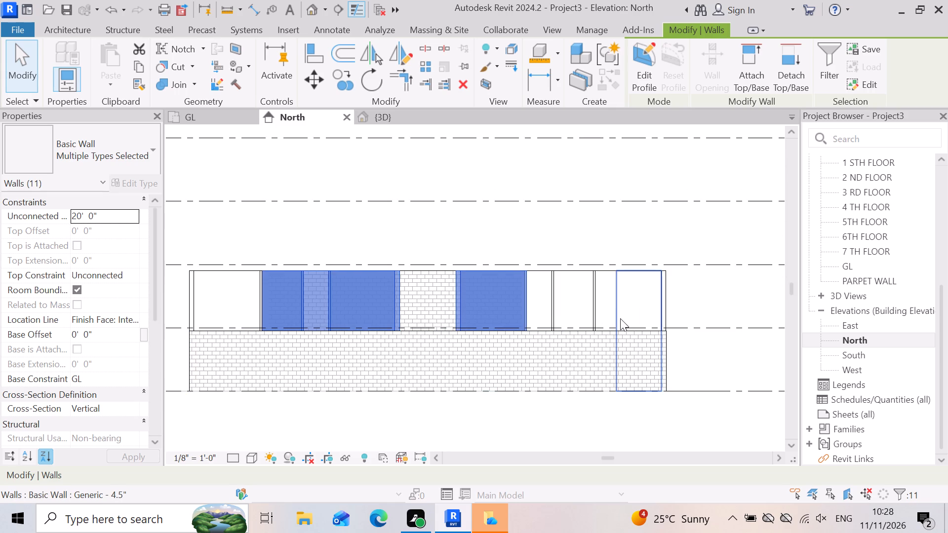
ctrl+click(643, 305)
ctrl+click(602, 309)
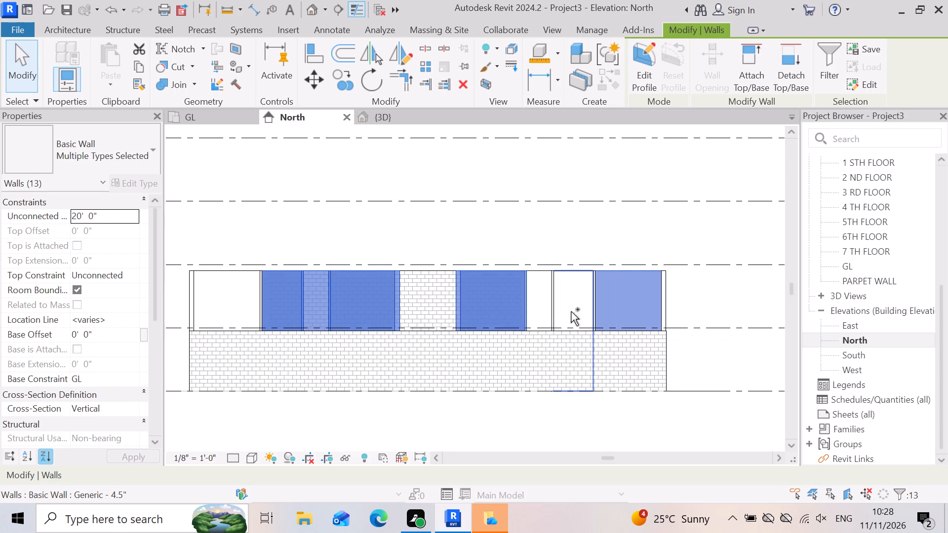
ctrl+click(571, 311)
ctrl+click(539, 307)
ctrl+click(409, 305)
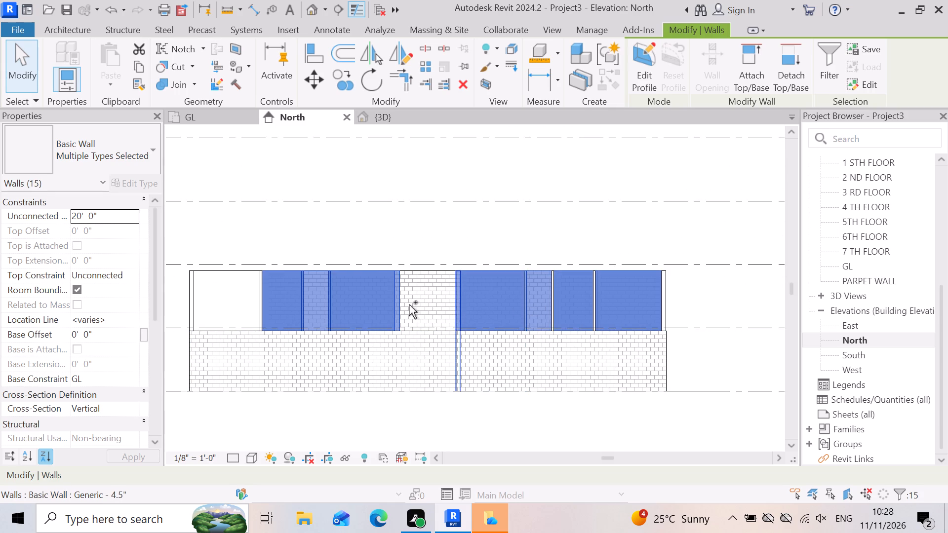
ctrl+click(221, 303)
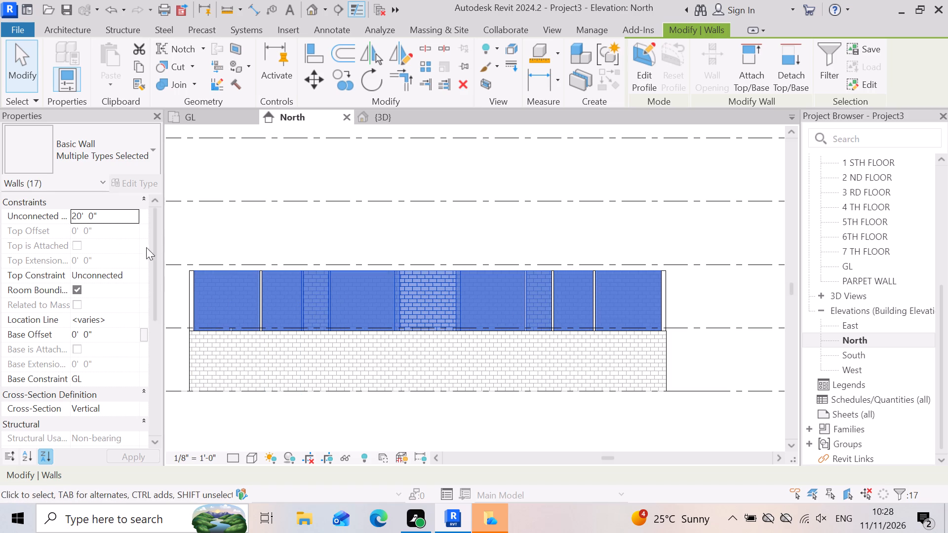
click(130, 274)
click(153, 317)
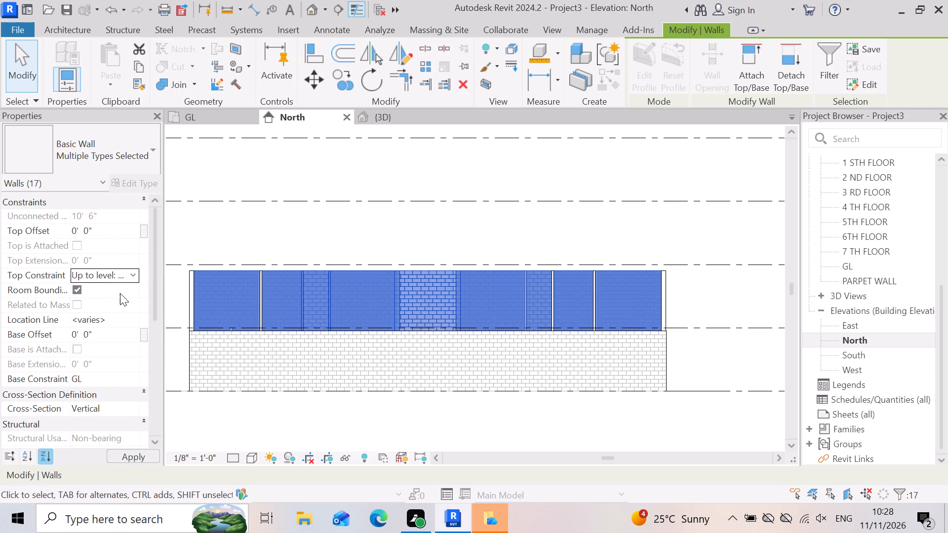
click(120, 229)
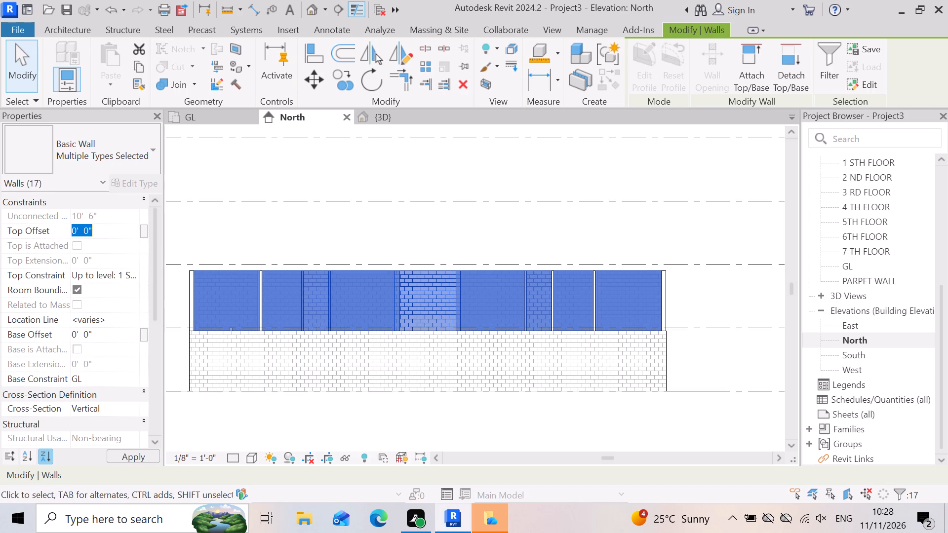
text(-6)
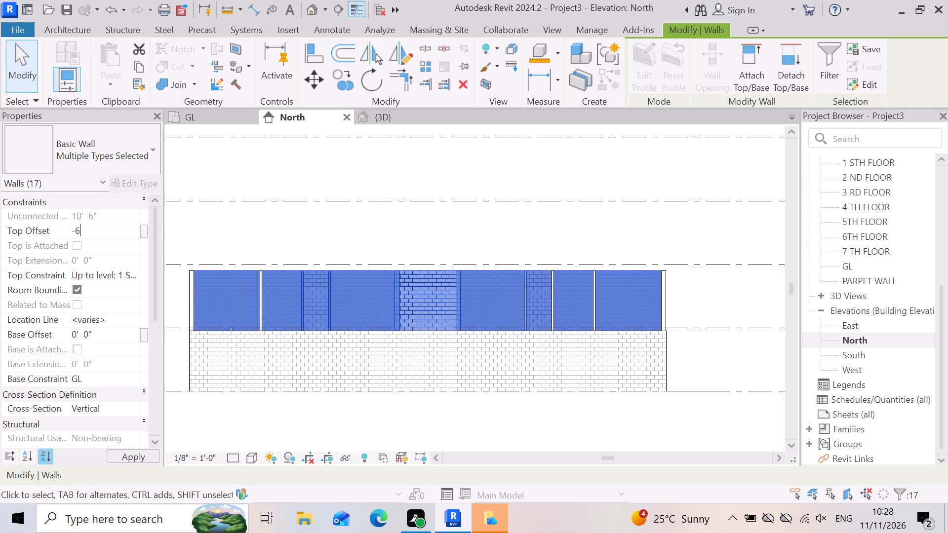
key(shift+quotedbl)
key(Return)
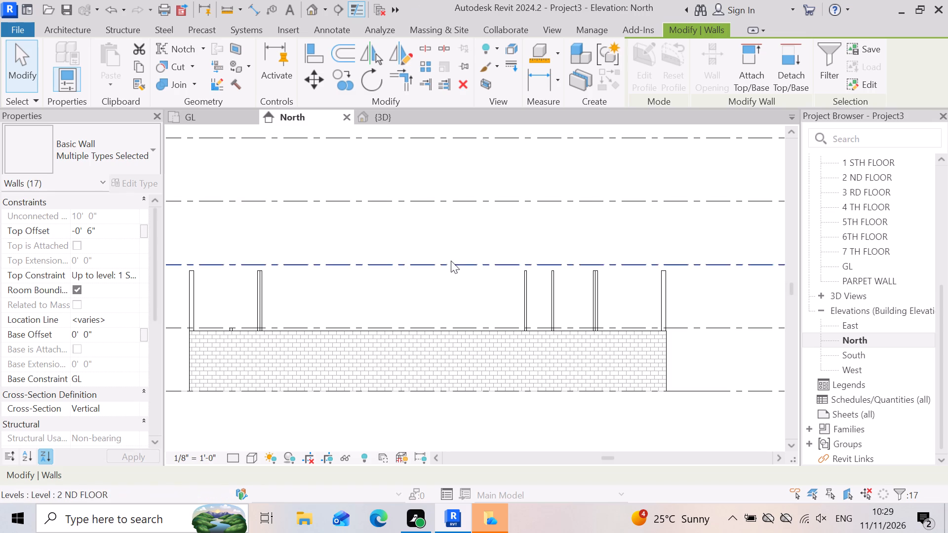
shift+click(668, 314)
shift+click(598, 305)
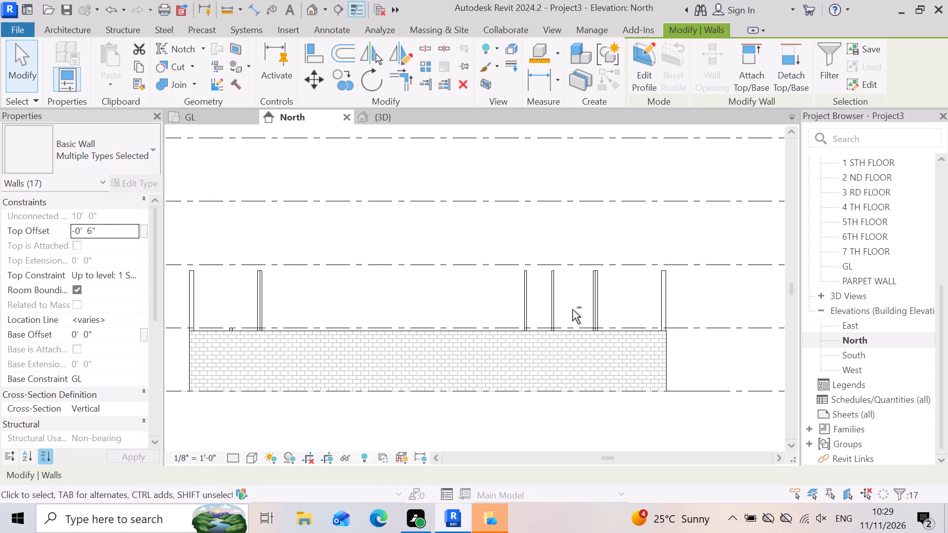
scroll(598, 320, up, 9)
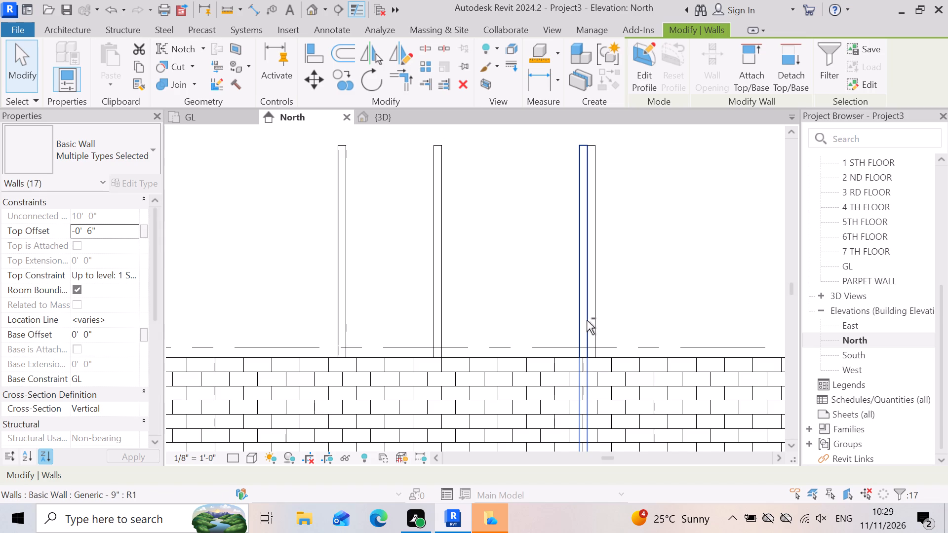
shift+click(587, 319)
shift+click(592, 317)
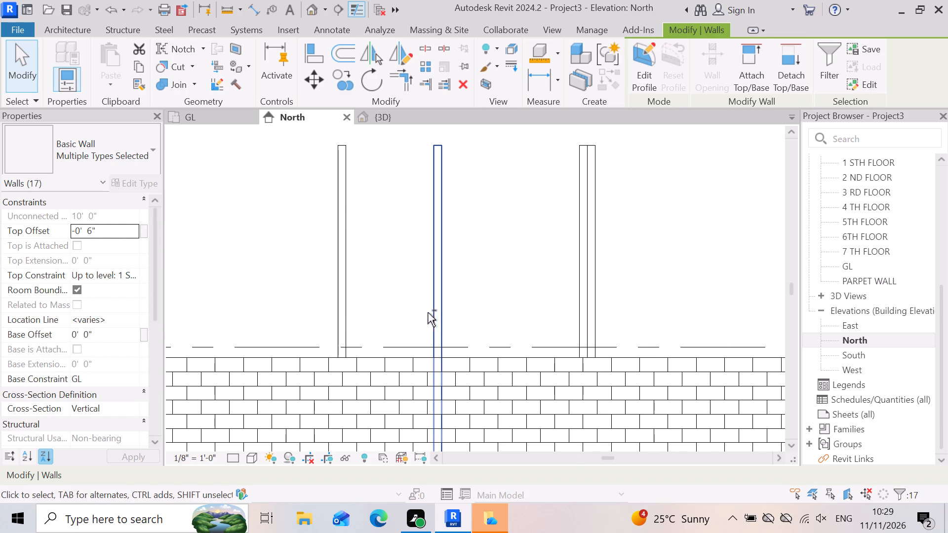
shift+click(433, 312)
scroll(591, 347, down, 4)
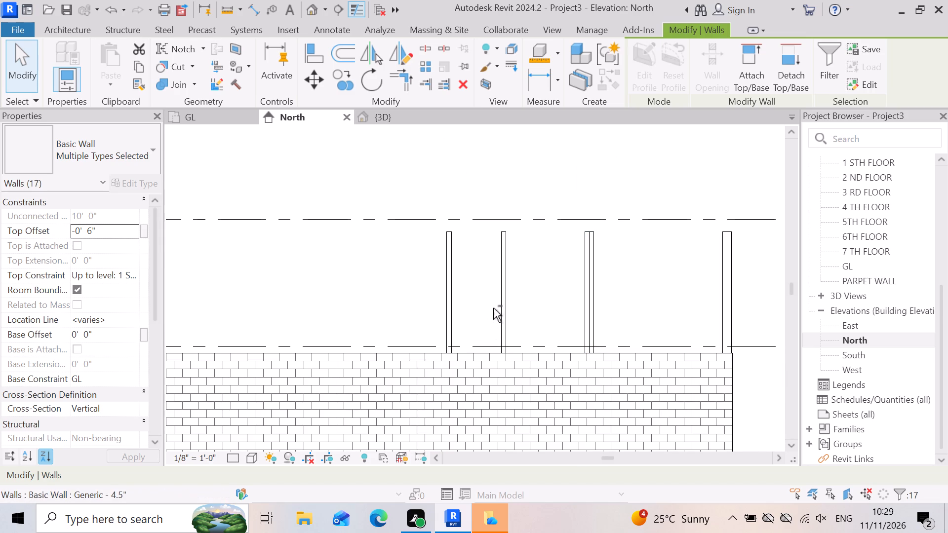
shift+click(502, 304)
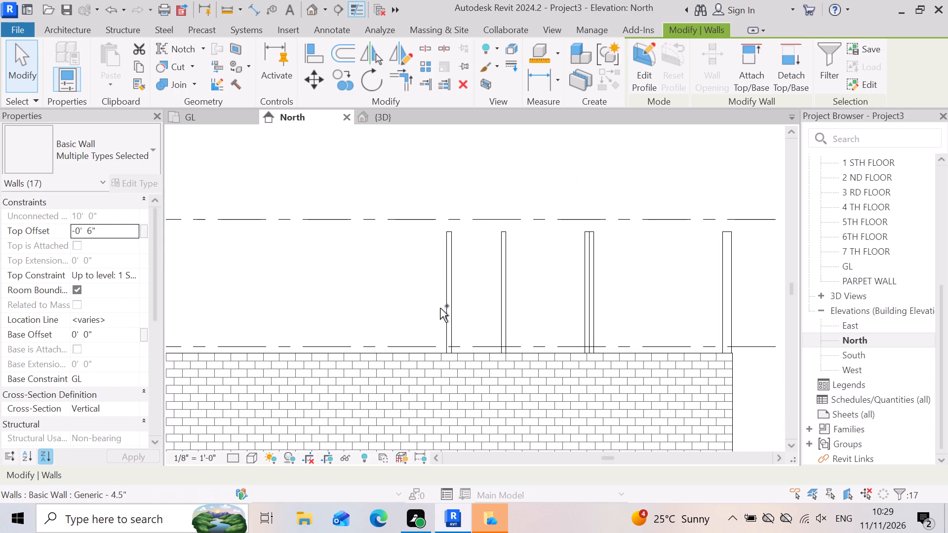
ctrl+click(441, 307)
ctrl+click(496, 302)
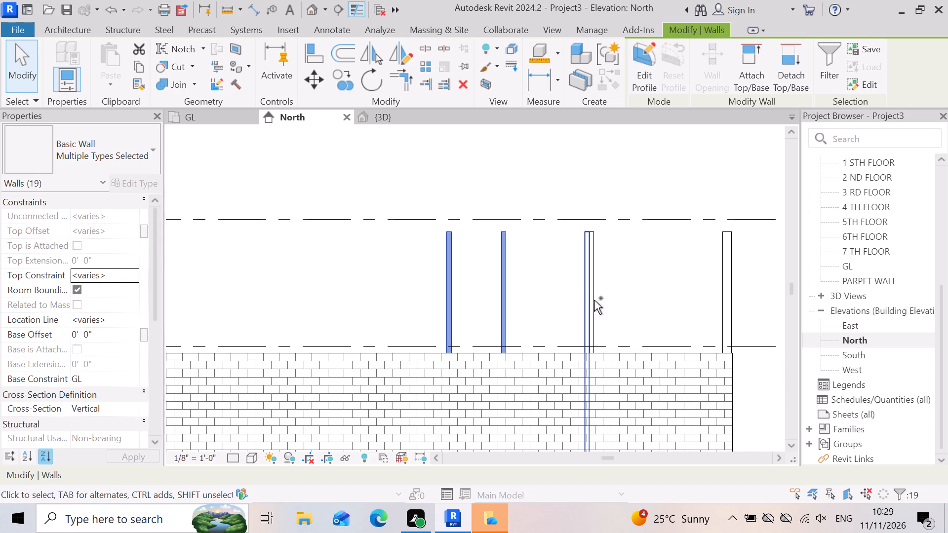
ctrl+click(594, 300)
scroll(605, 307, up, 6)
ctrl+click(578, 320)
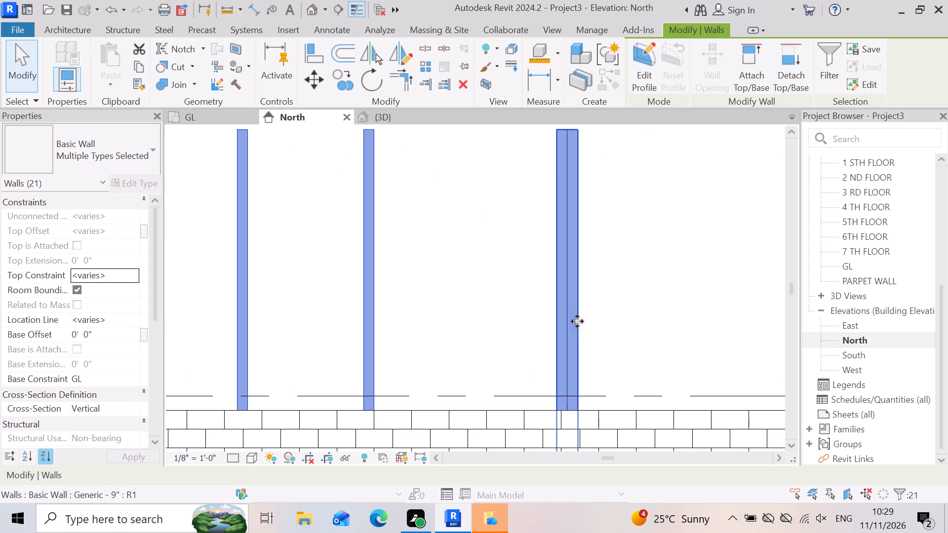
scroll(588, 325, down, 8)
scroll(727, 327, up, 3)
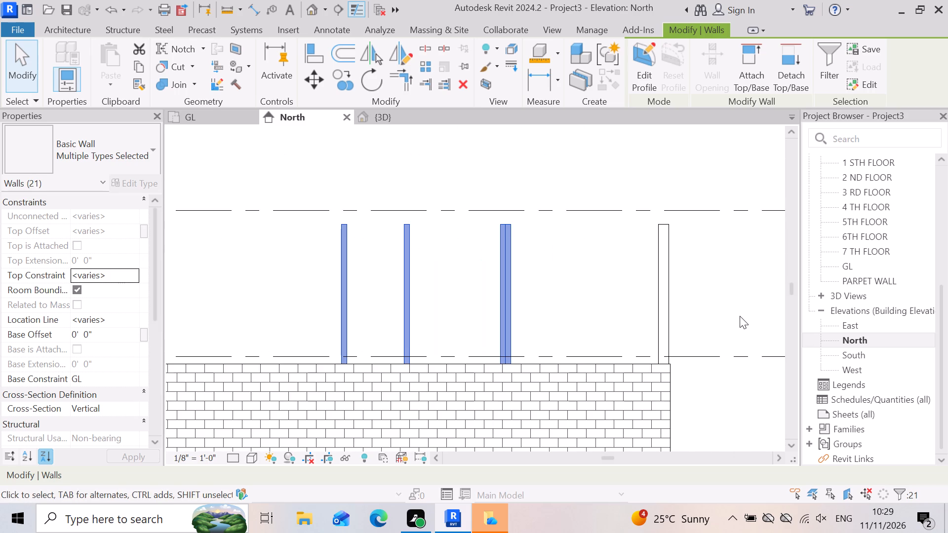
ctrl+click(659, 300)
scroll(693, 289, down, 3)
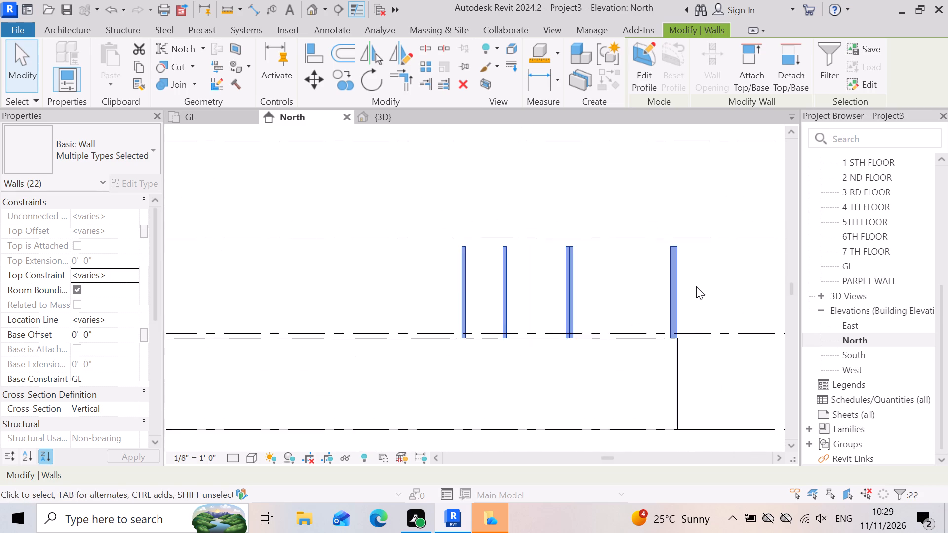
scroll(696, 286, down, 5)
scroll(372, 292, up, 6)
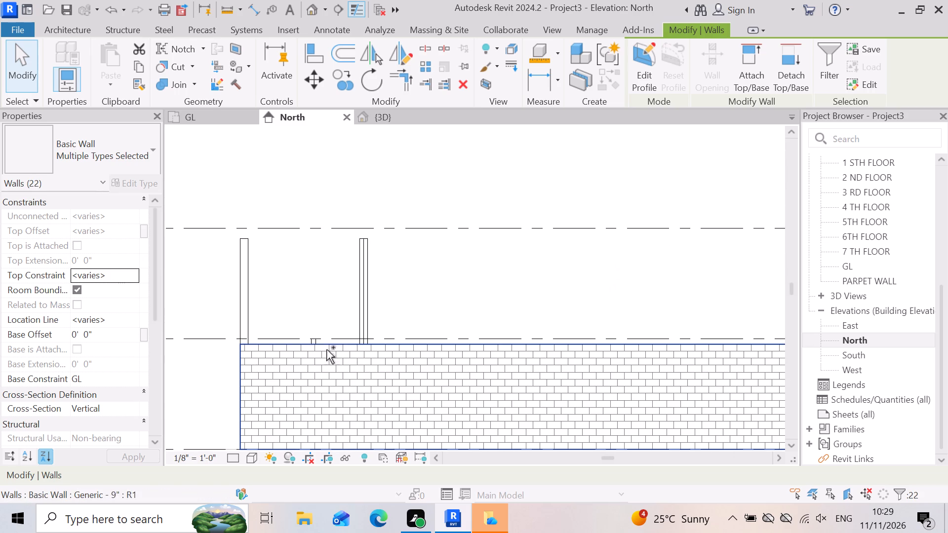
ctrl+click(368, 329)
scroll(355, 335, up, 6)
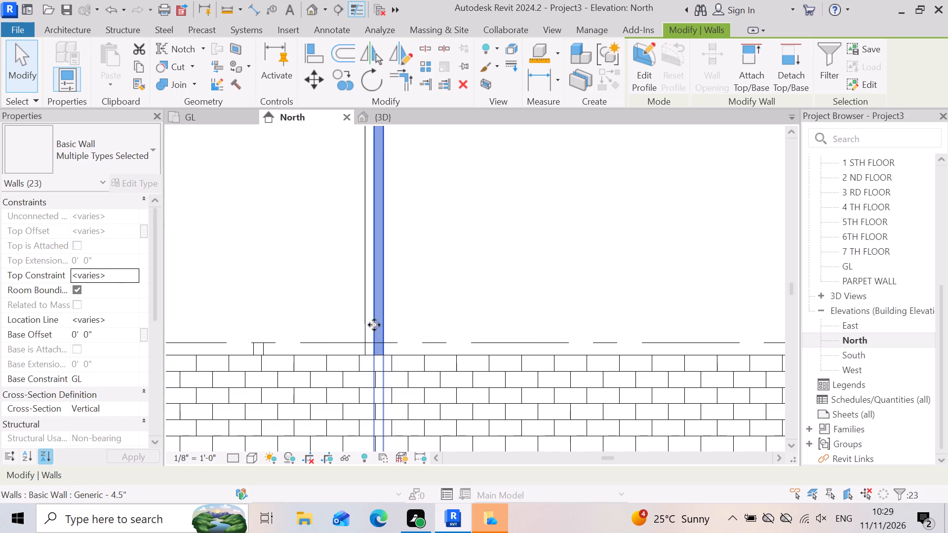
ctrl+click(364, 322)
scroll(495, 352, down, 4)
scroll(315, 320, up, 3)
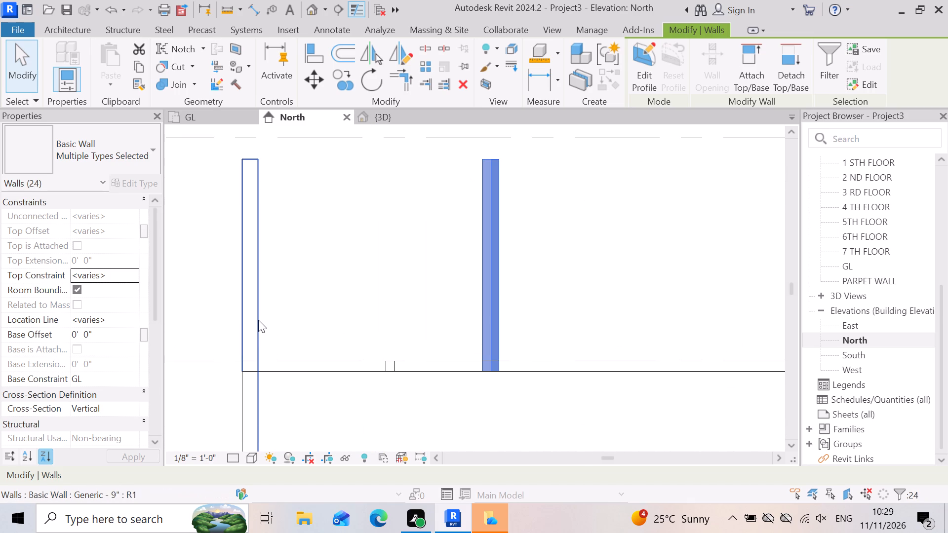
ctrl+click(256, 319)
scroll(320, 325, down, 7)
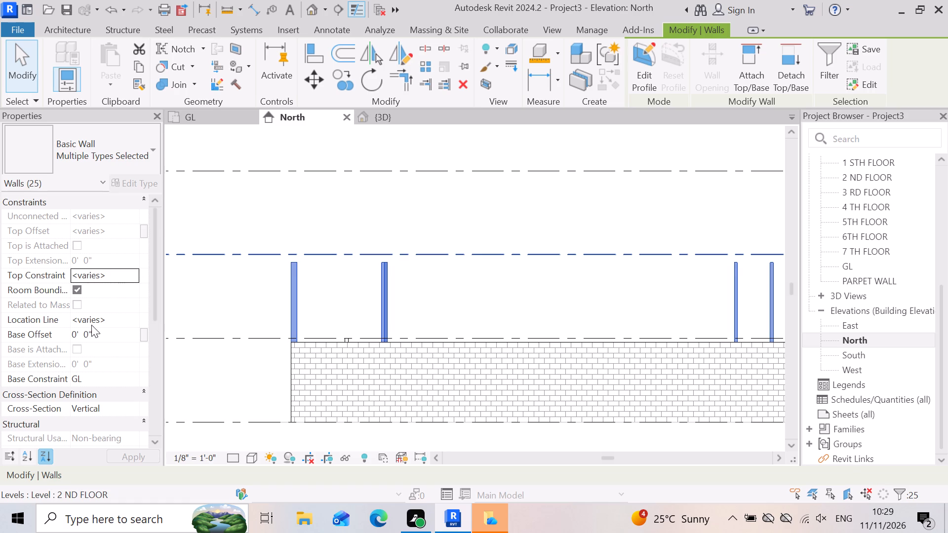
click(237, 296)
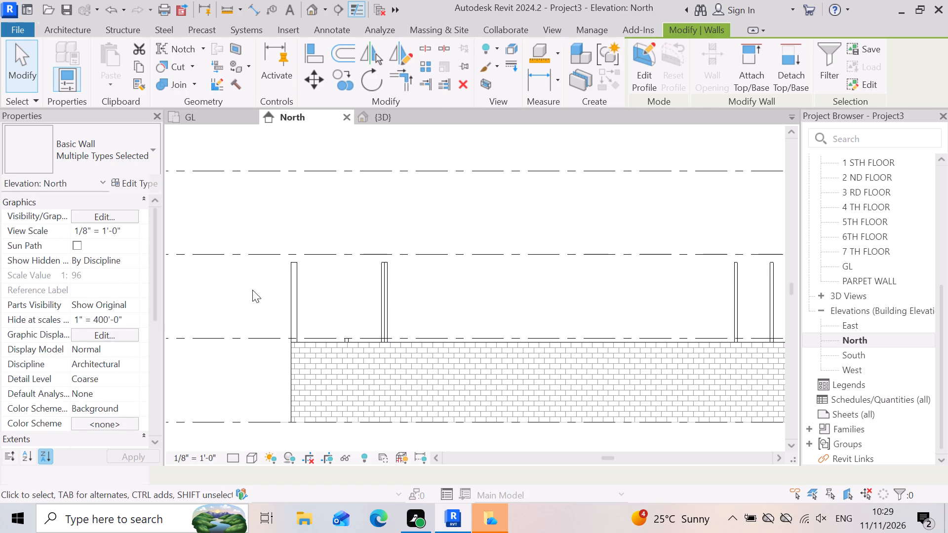
Constrain the top of the 9" exterior wall at the east end to level 1 STH FLOOR with a top offset of -0' 6".
click(286, 301)
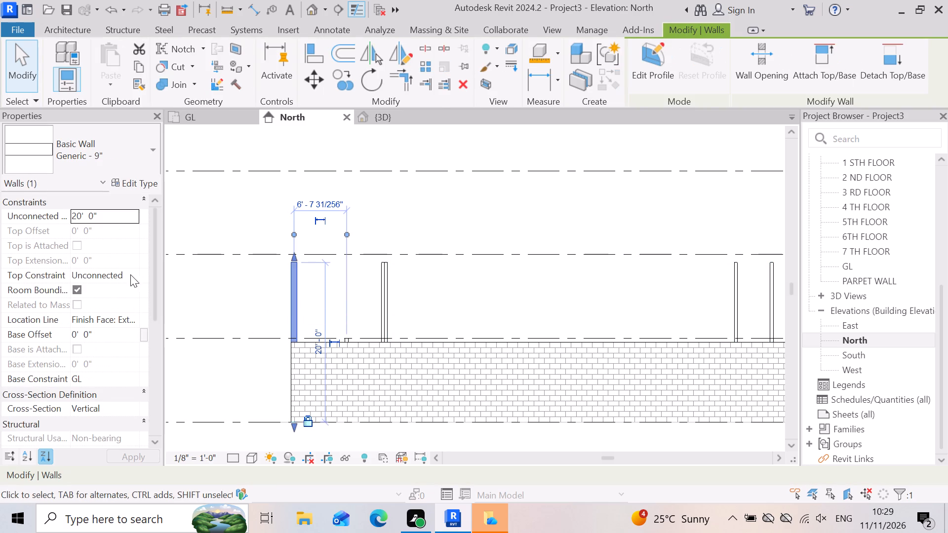
click(130, 274)
click(139, 309)
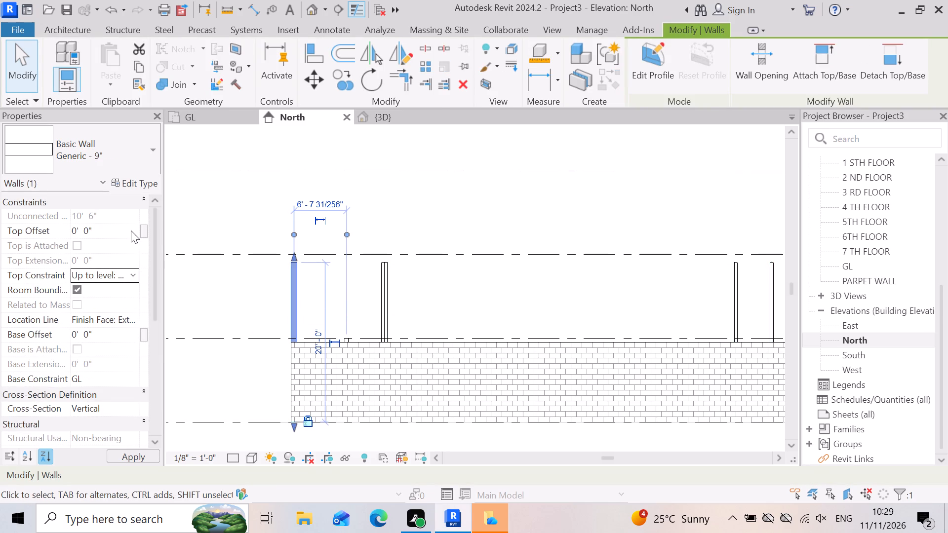
click(128, 232)
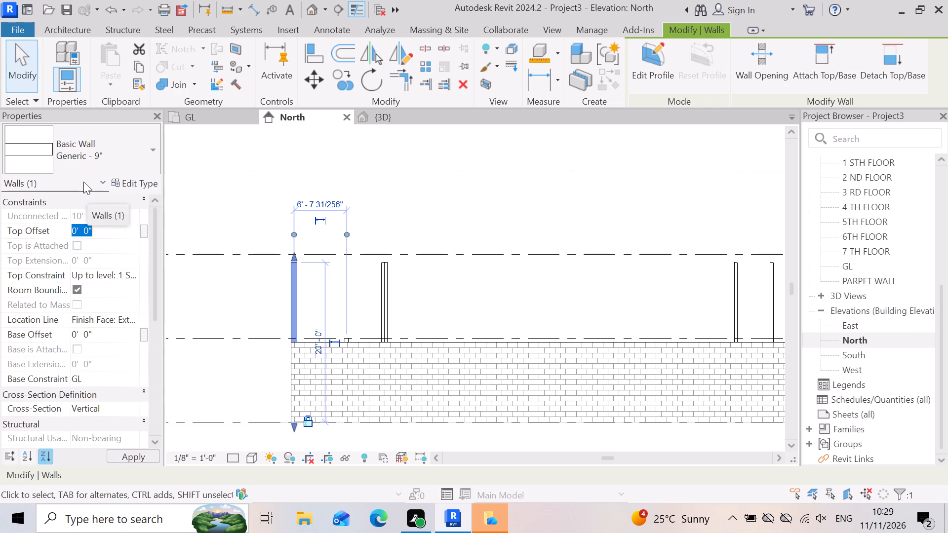
text(-6)
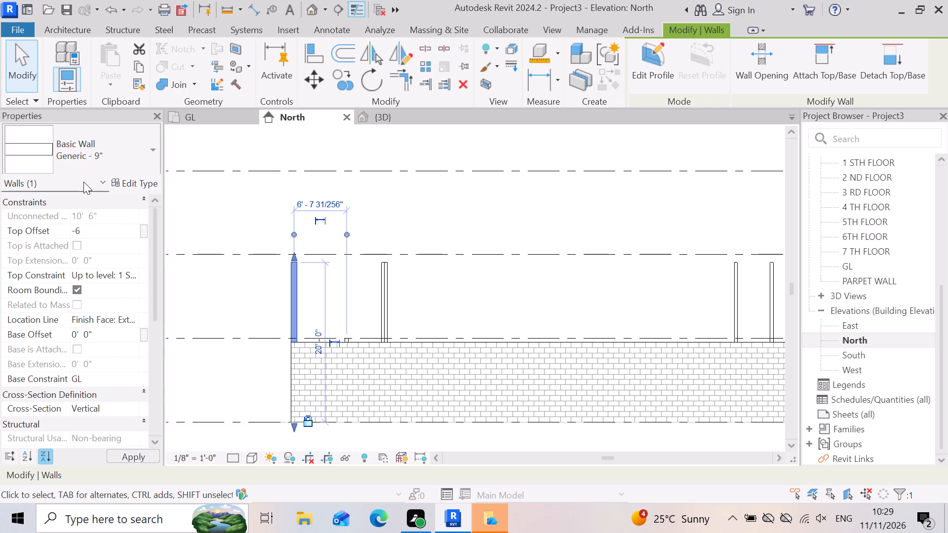
key(shift+quotedbl)
key(Return)
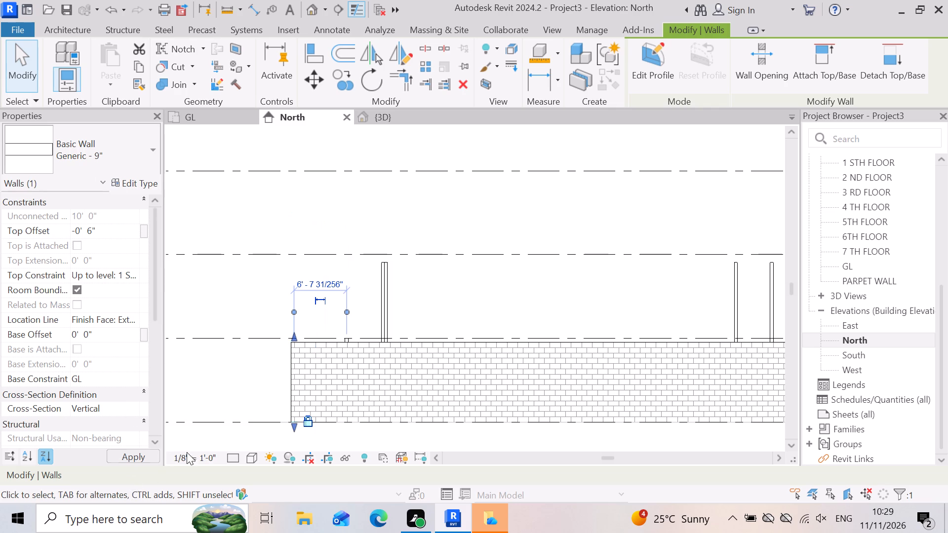
In the North elevation, constrain the top of the 9" wall in the adjacent pair near the east end to level 1 STH FLOOR with a -0' 6" offset.
click(427, 341)
scroll(383, 337, up, 6)
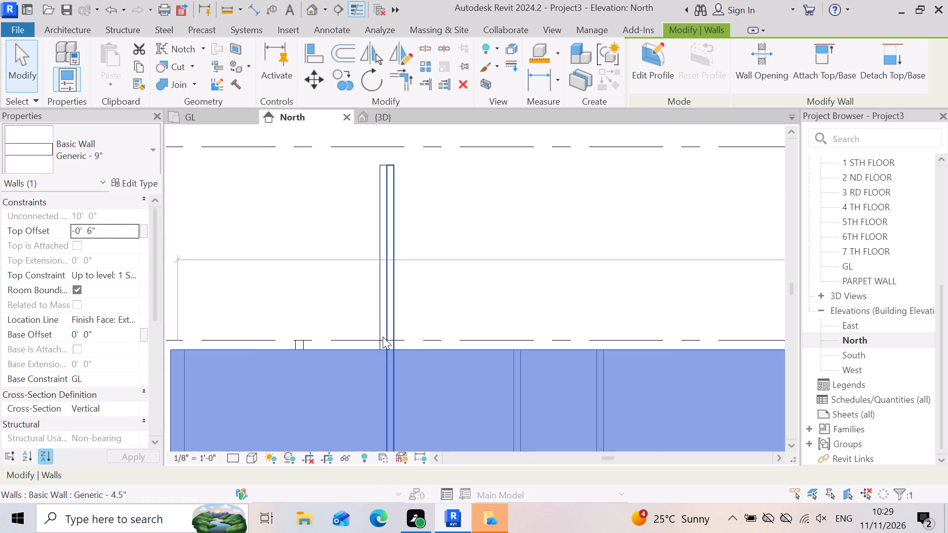
click(389, 322)
scroll(404, 332, up, 4)
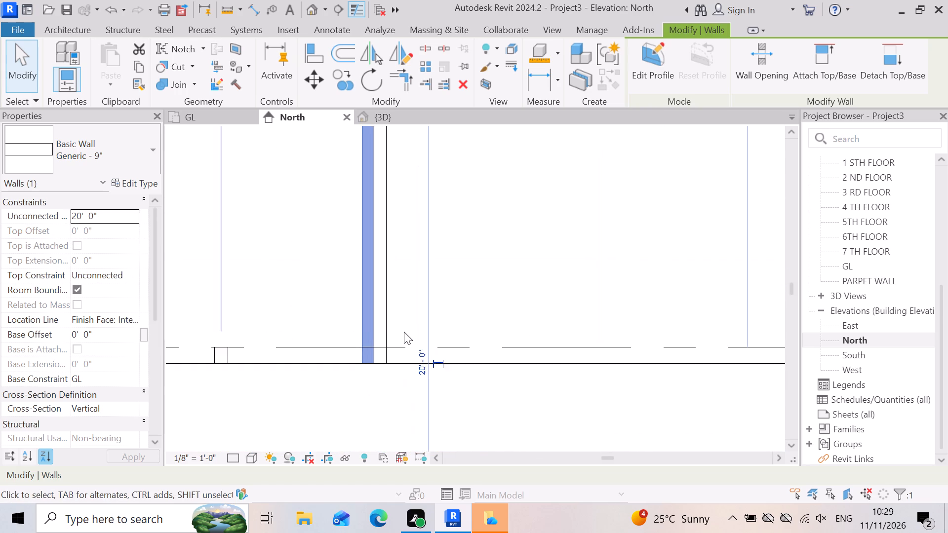
scroll(404, 332, up, 3)
ctrl+click(377, 329)
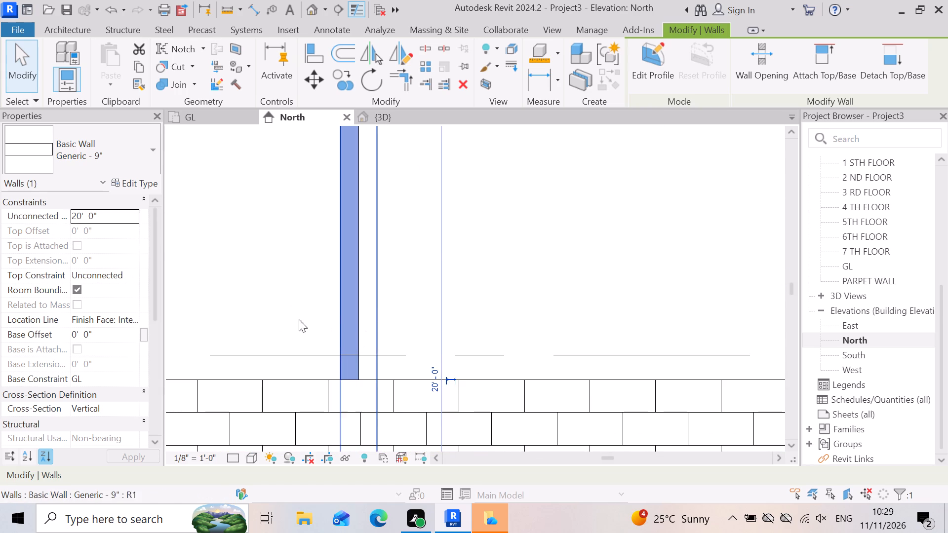
drag(122, 277, 127, 277)
click(135, 278)
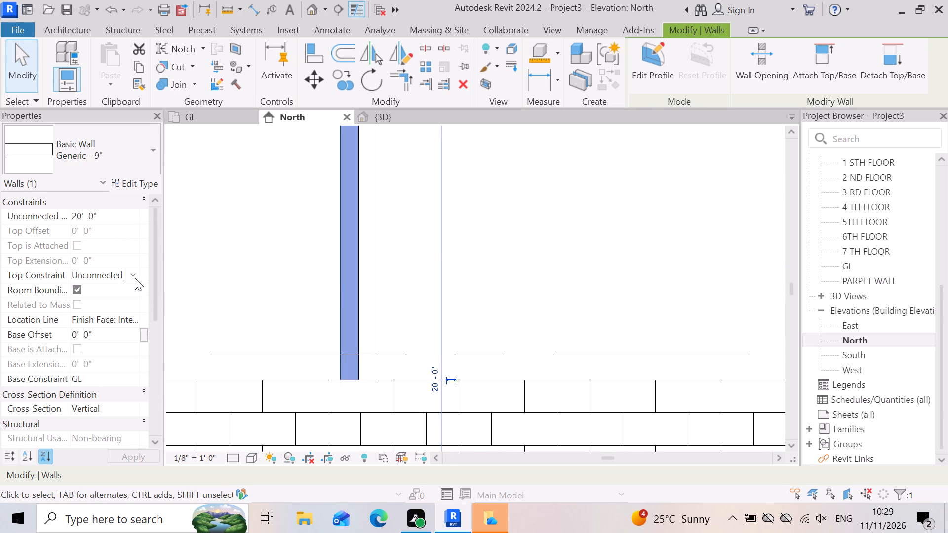
click(146, 317)
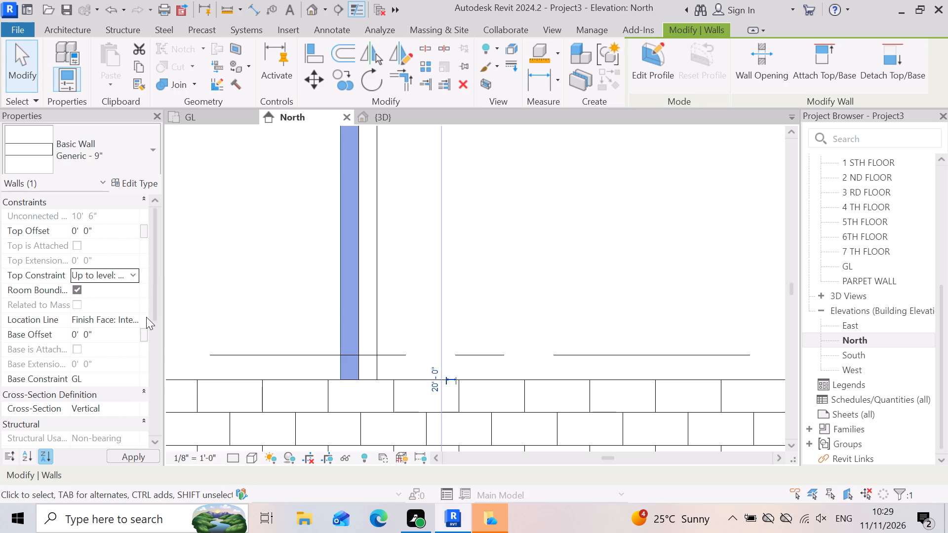
click(111, 230)
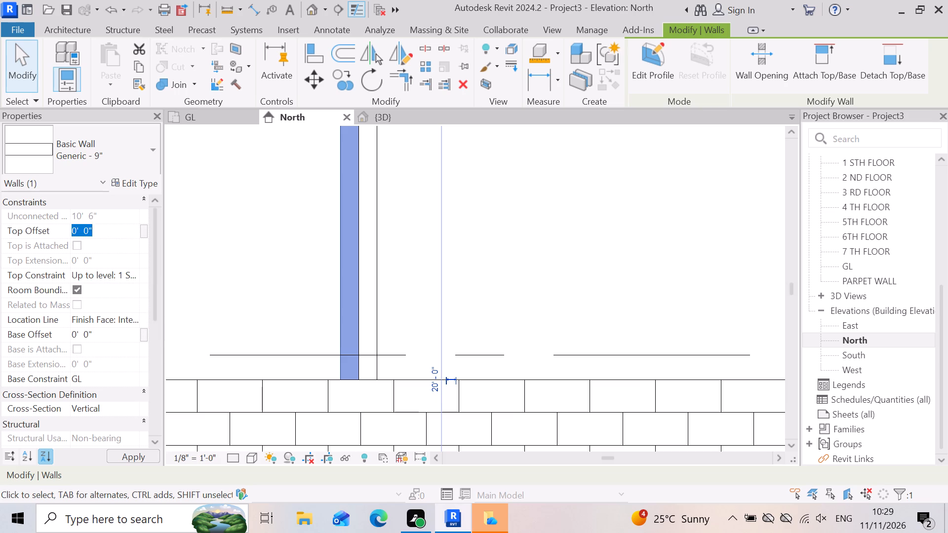
text(-6)
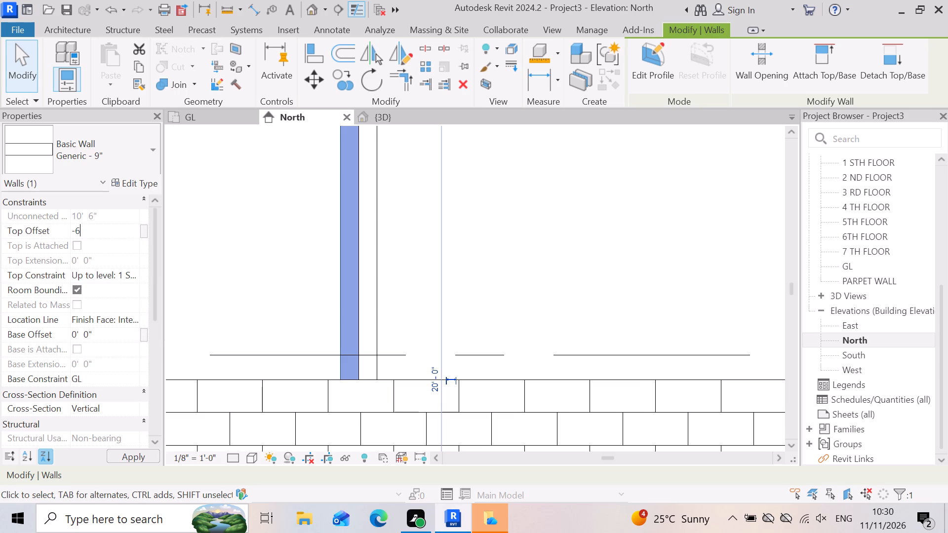
key(shift+quotedbl)
key(Return)
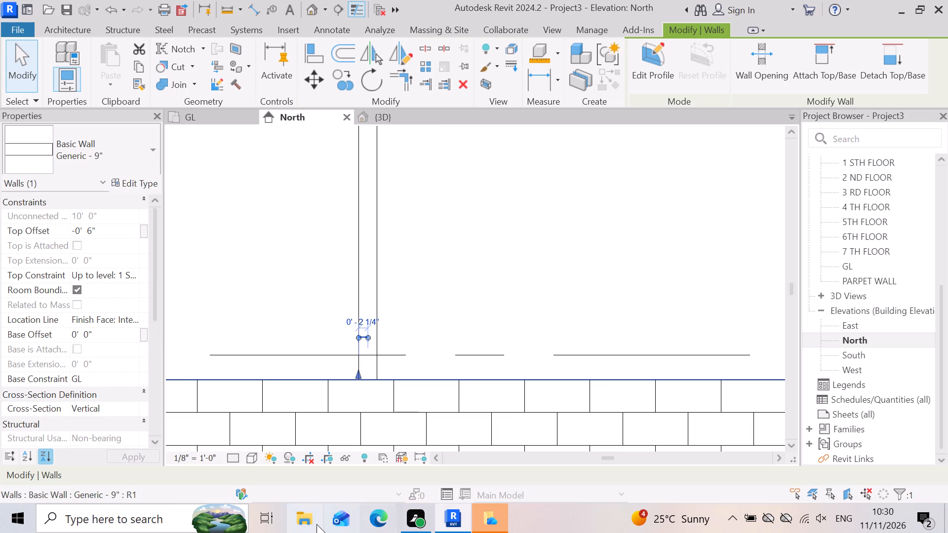
click(231, 325)
Constrain the top of the adjacent 4.5" wall near the east end to level 1 STH FLOOR with a top offset of -0' 6".
scroll(420, 365, down, 1)
click(383, 325)
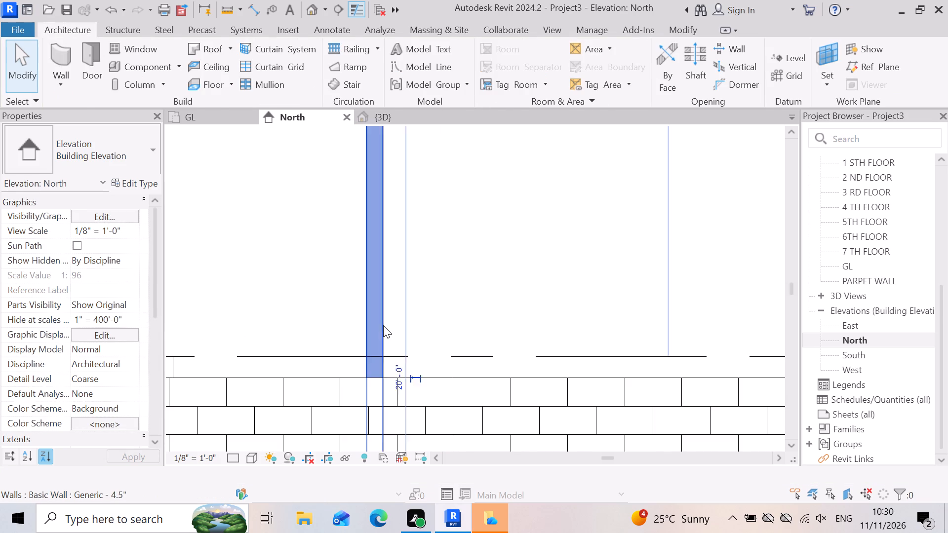
click(144, 279)
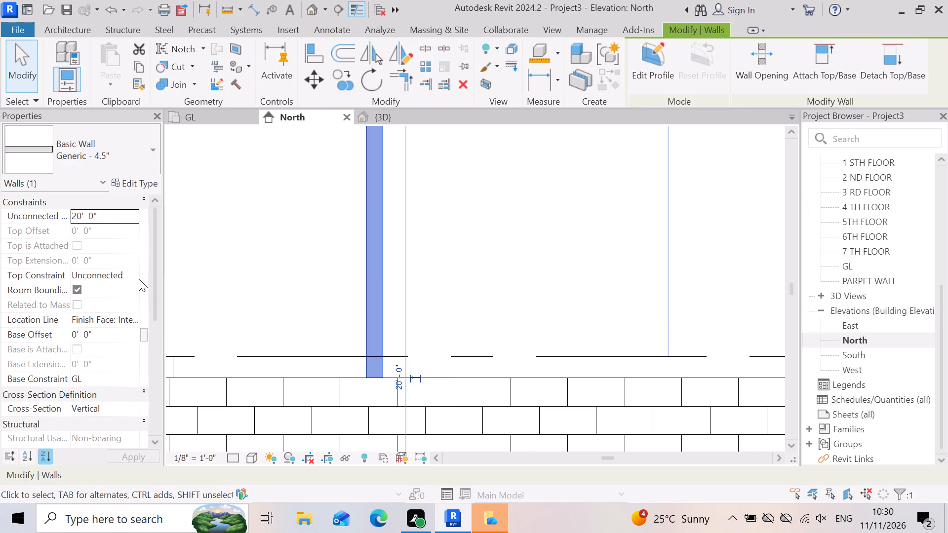
click(139, 279)
click(135, 273)
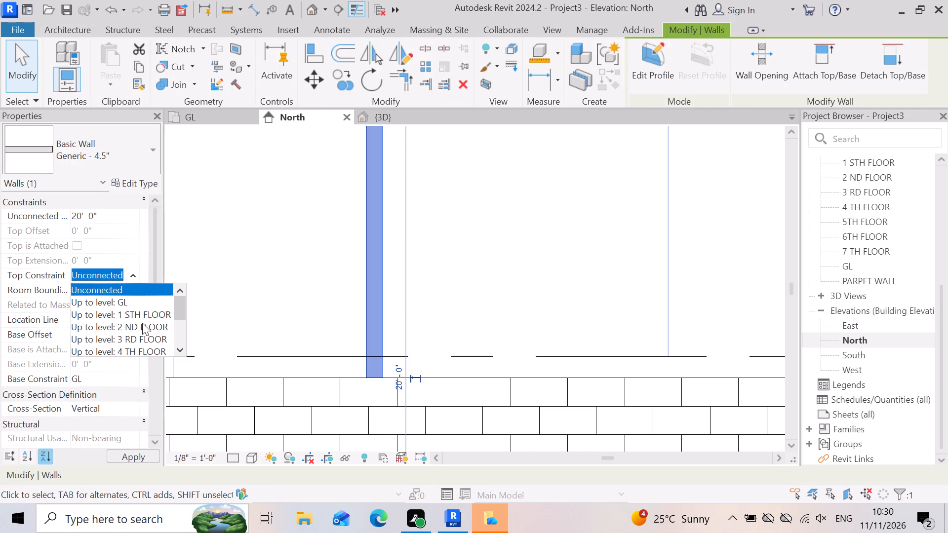
click(147, 307)
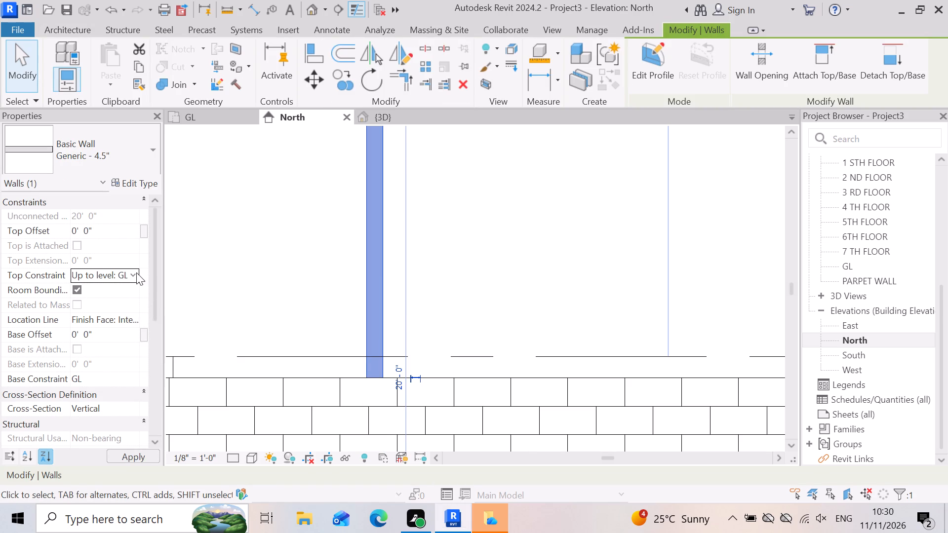
click(135, 272)
click(148, 308)
click(96, 232)
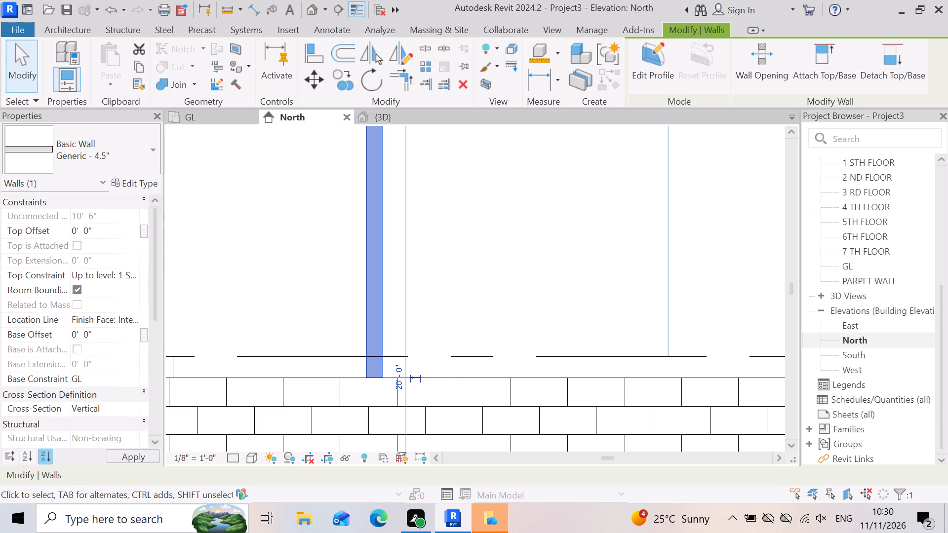
key(BackSpace)
key(BackSpace)
key(BackSpace)
key(BackSpace)
key(BackSpace)
key(BackSpace)
key(BackSpace)
key(BackSpace)
key(BackSpace)
key(BackSpace)
key(BackSpace)
key(minus)
key(6)
key(shift+quotedbl)
key(Return)
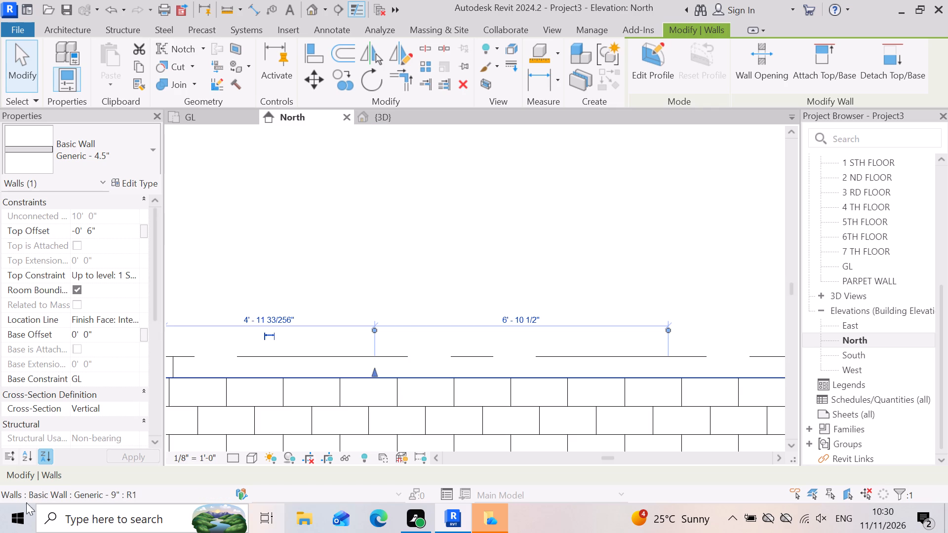
scroll(243, 361, down, 8)
click(442, 283)
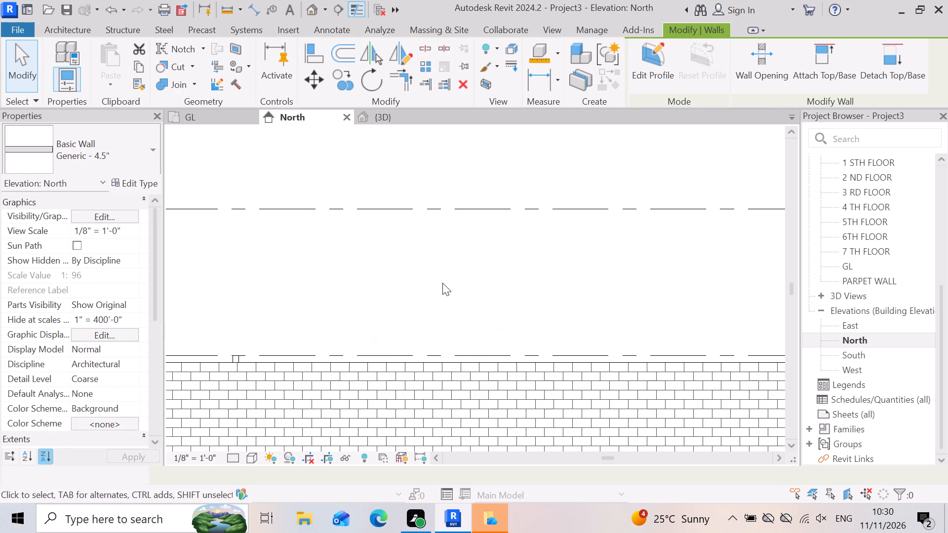
Constrain the top of the easternmost 4.5" wall in the remaining western group to level 1 STH FLOOR with a top offset of -0' 6".
scroll(302, 351, down, 9)
scroll(541, 304, up, 8)
scroll(315, 388, up, 3)
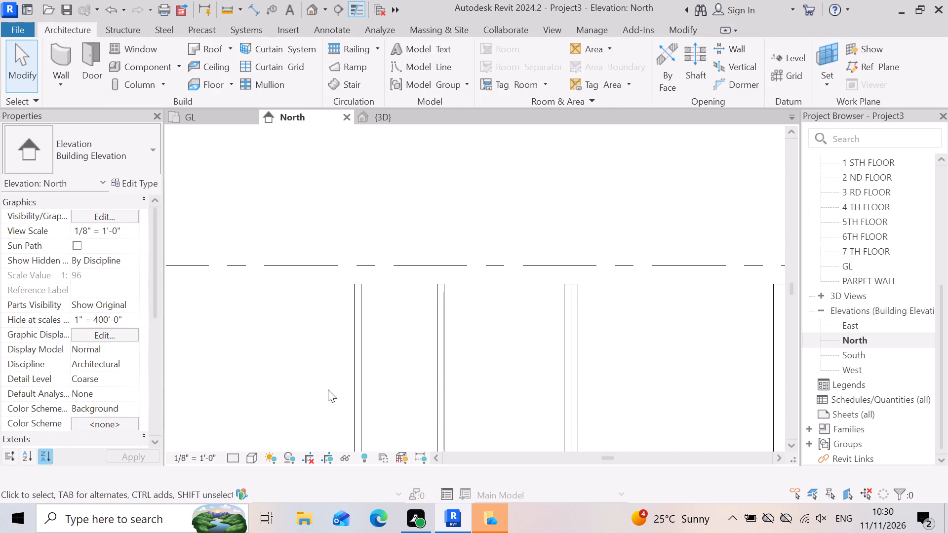
click(356, 372)
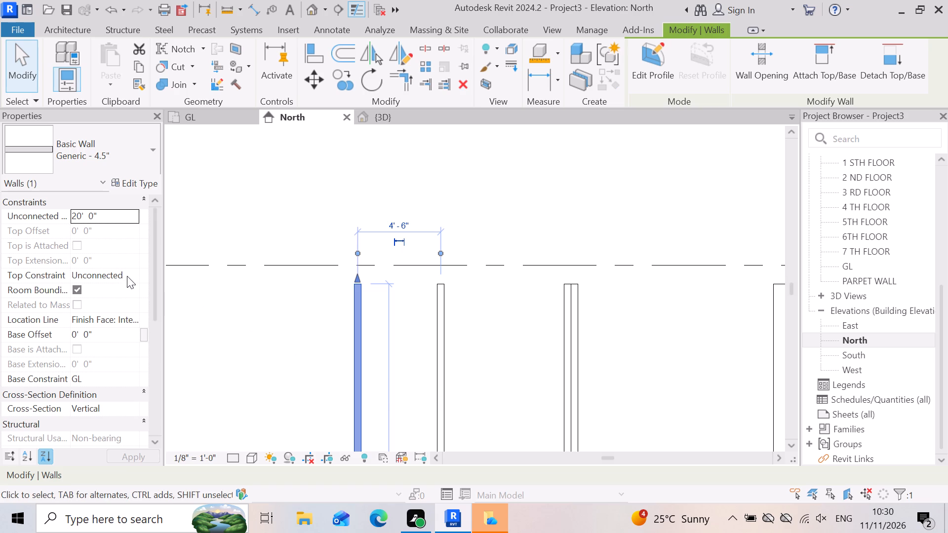
click(127, 276)
click(132, 276)
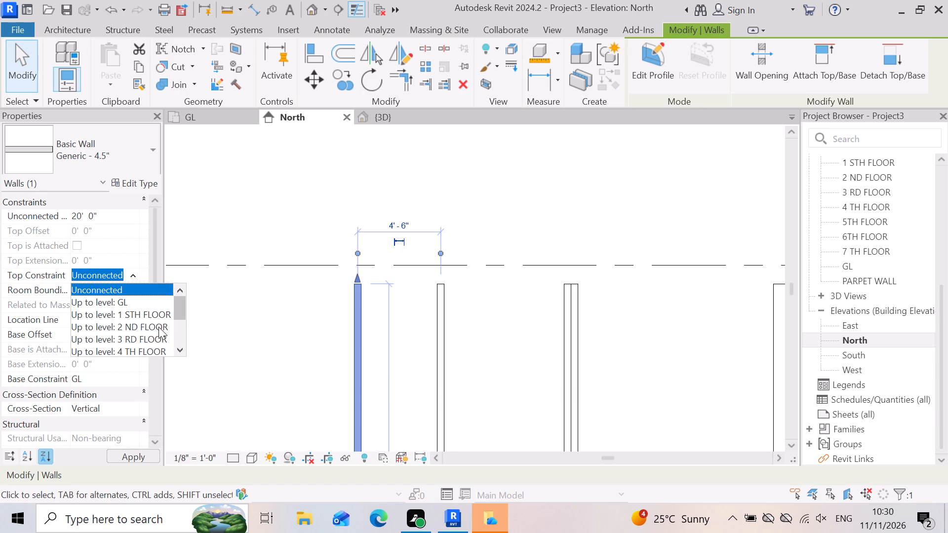
click(133, 319)
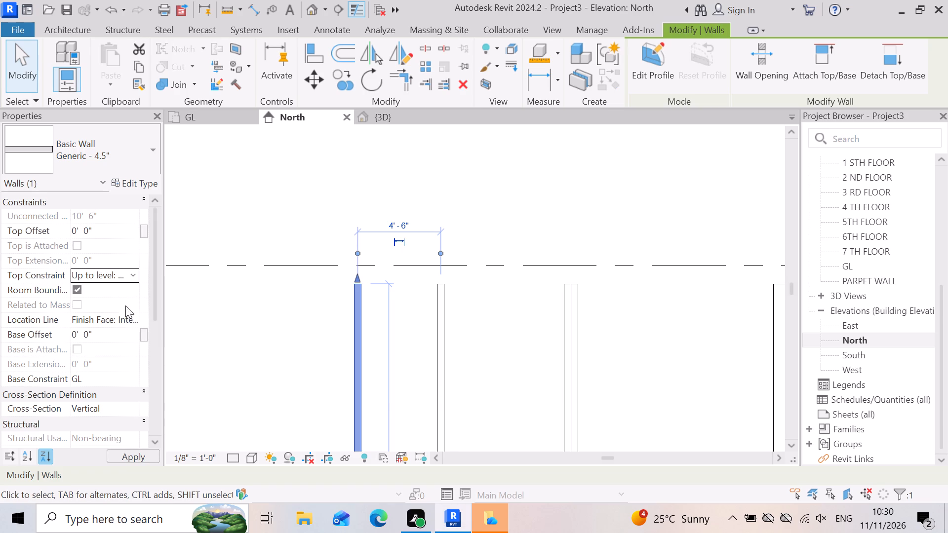
click(120, 236)
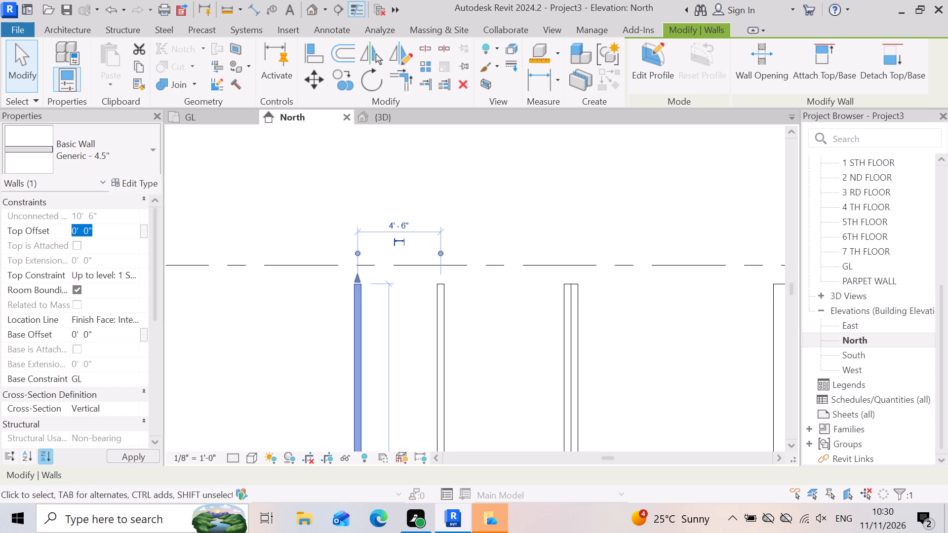
key(minus)
key(6)
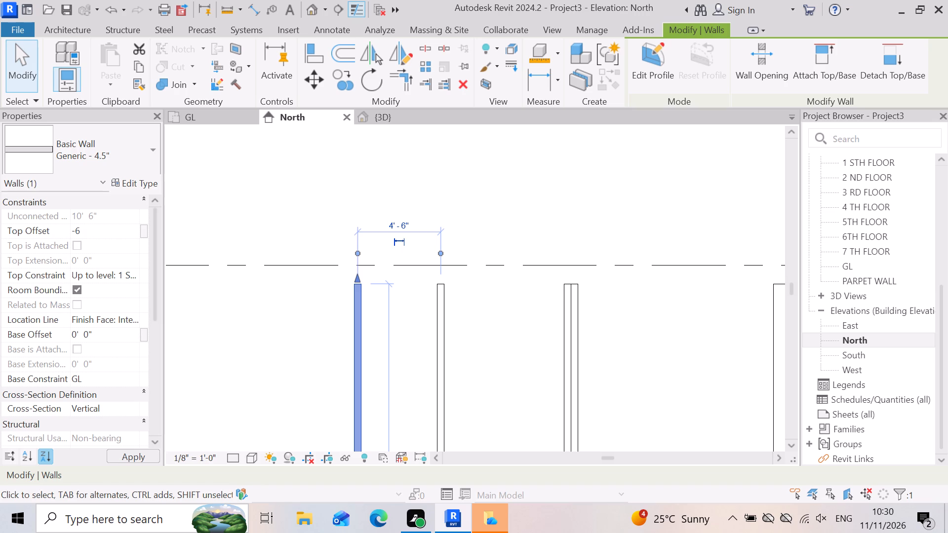
key(shift+quotedbl)
key(Return)
click(132, 466)
click(295, 369)
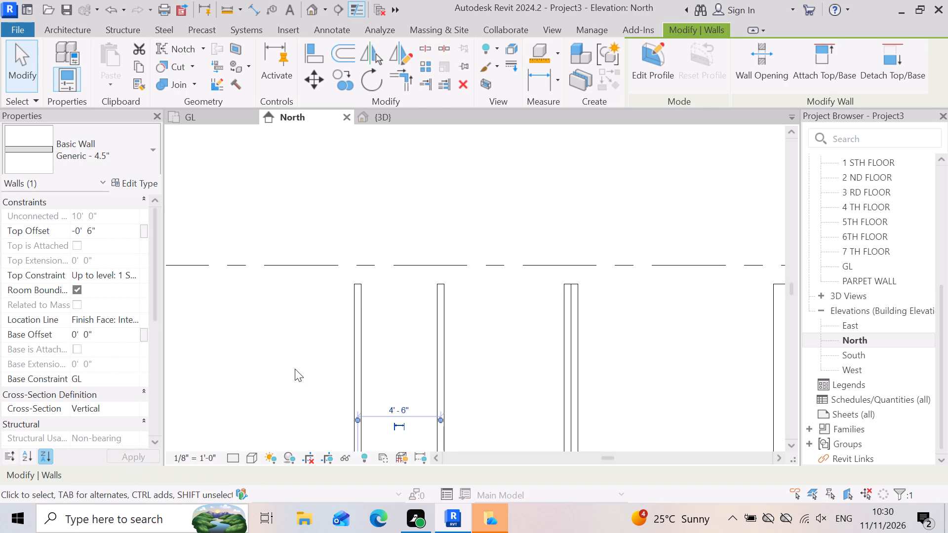
Constrain the top of the next 4.5" wall overlapping at that same position to level 1 STH FLOOR with a top offset of -0' 6".
scroll(448, 348, down, 7)
scroll(433, 401, up, 4)
click(393, 348)
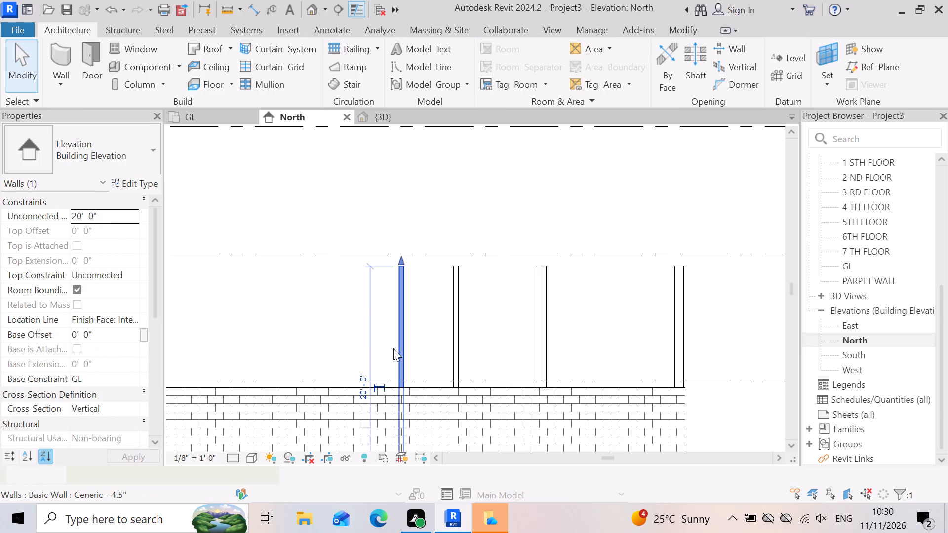
click(127, 275)
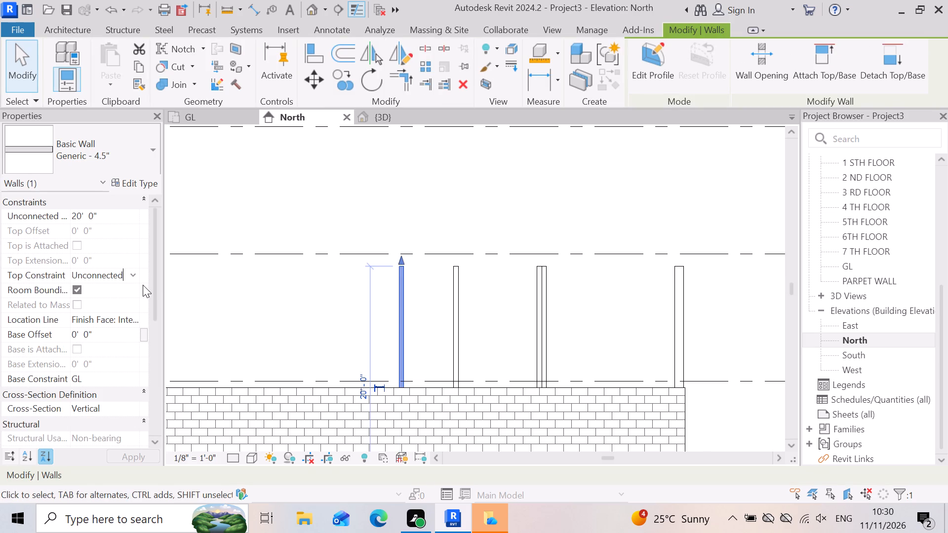
click(135, 276)
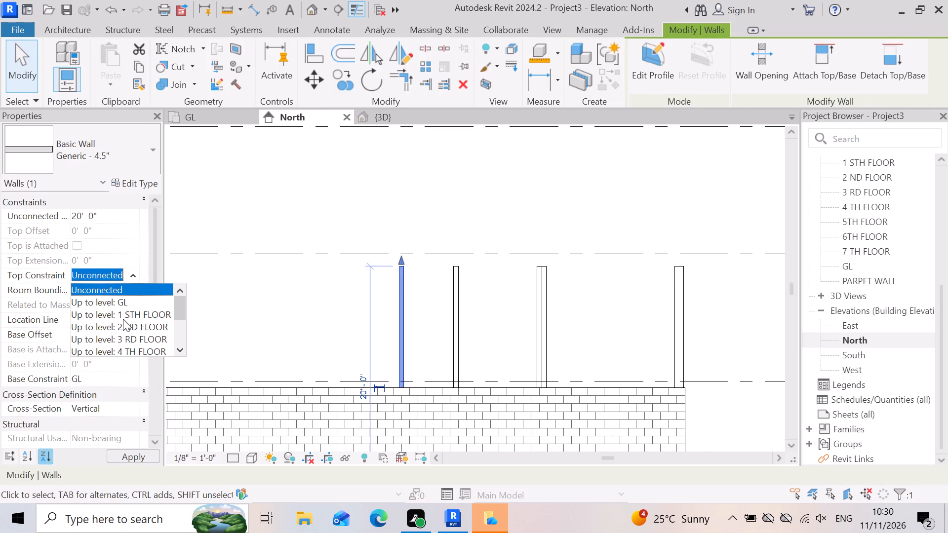
click(123, 319)
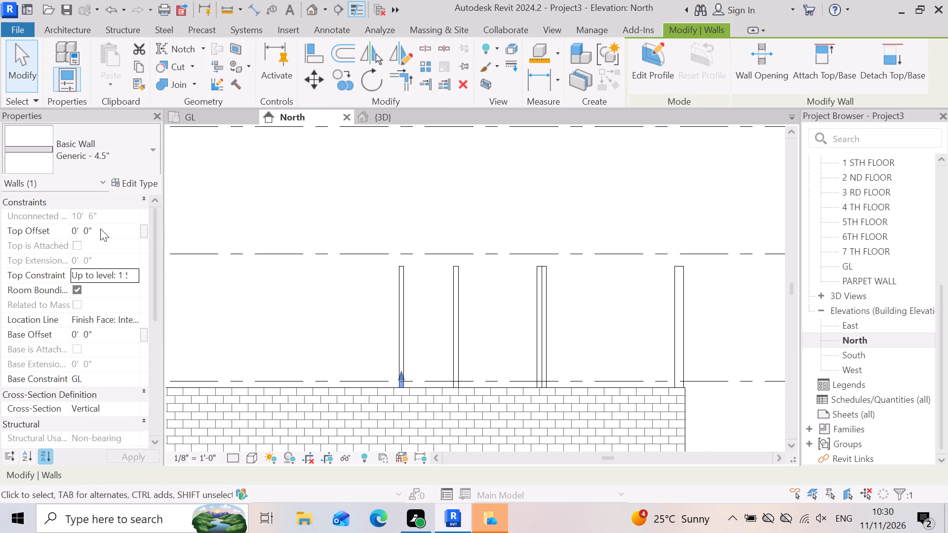
click(100, 228)
text(-6)
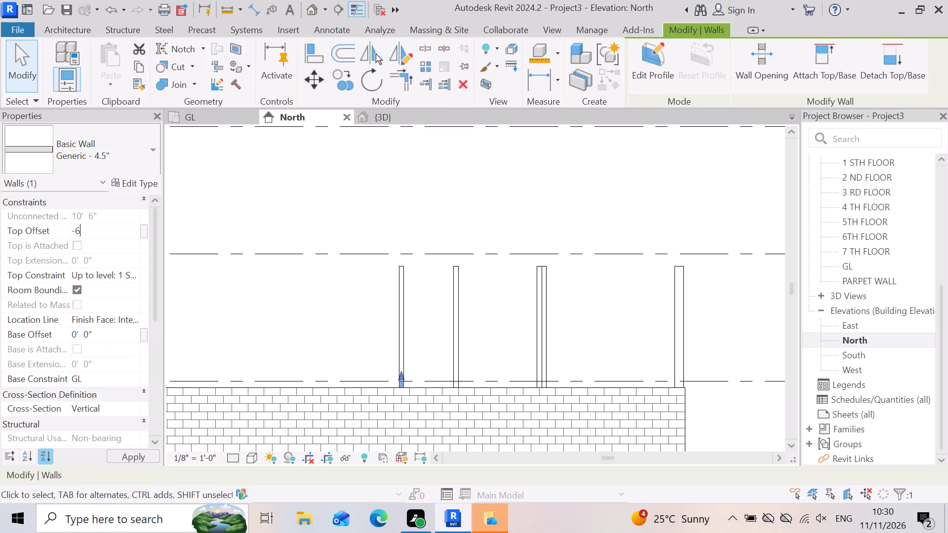
key(shift+quotedbl)
key(Return)
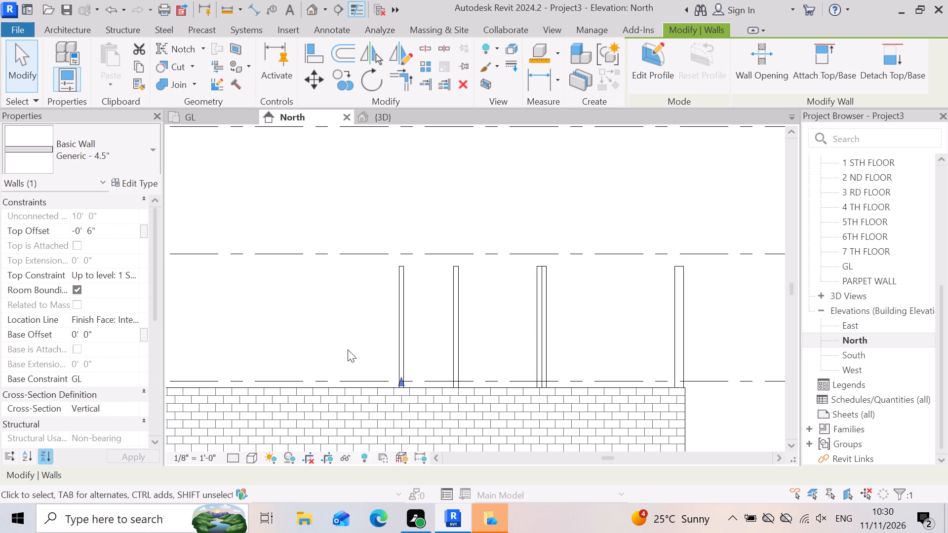
click(345, 323)
Constrain the top of the easternmost remaining 4.5" wall to level 1 STH FLOOR with a top offset of -0' 6".
click(402, 331)
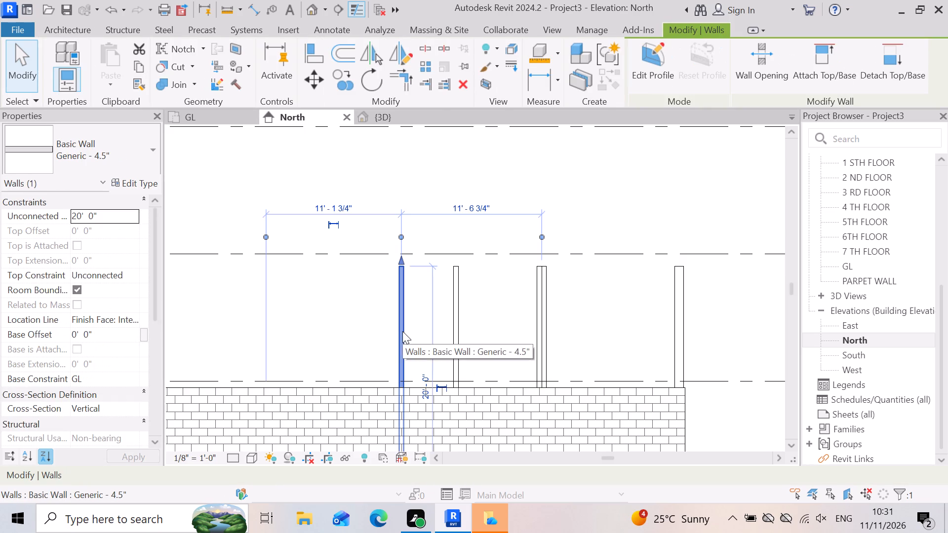
click(131, 274)
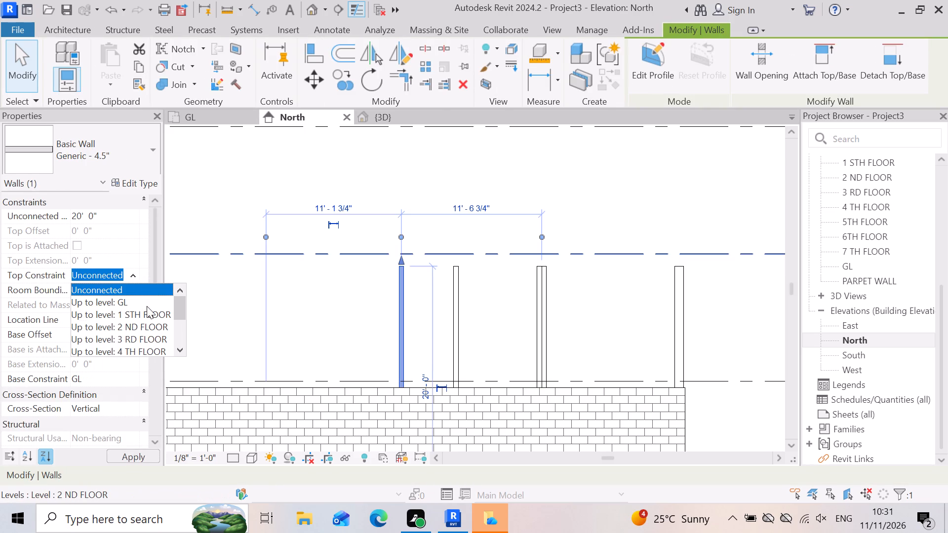
click(152, 315)
click(115, 238)
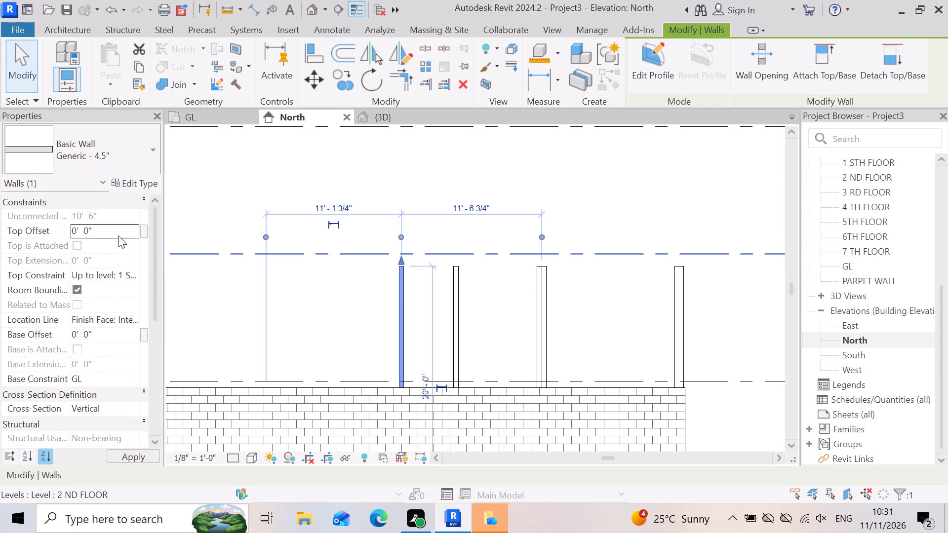
text(-6)
key(shift+quotedbl)
key(Return)
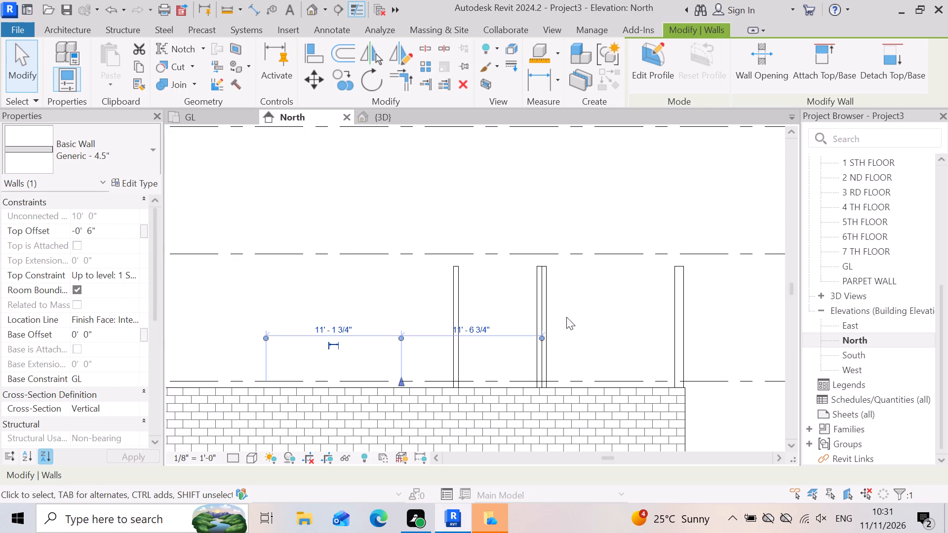
Constrain the top of the next 4.5" wall to the west to level 1 STH FLOOR with a top offset of -6' 0".
click(452, 298)
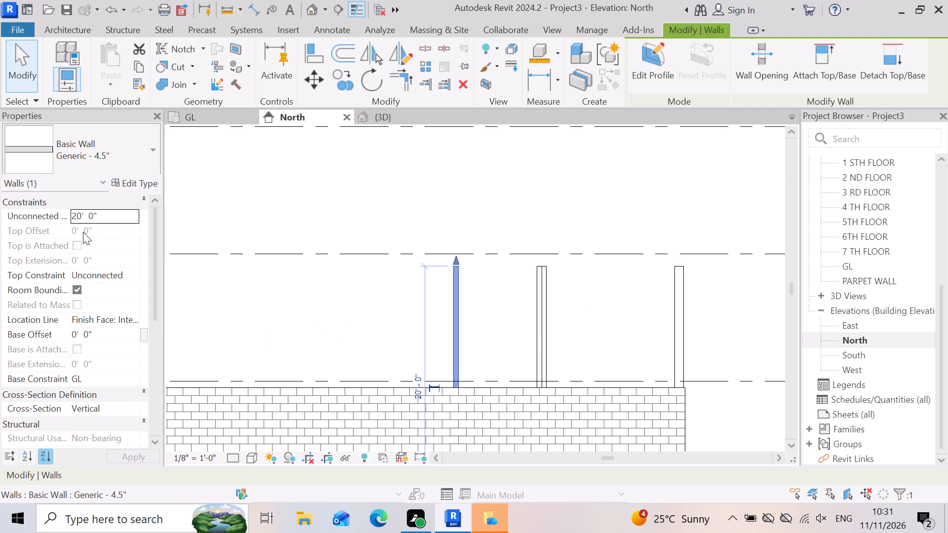
click(133, 275)
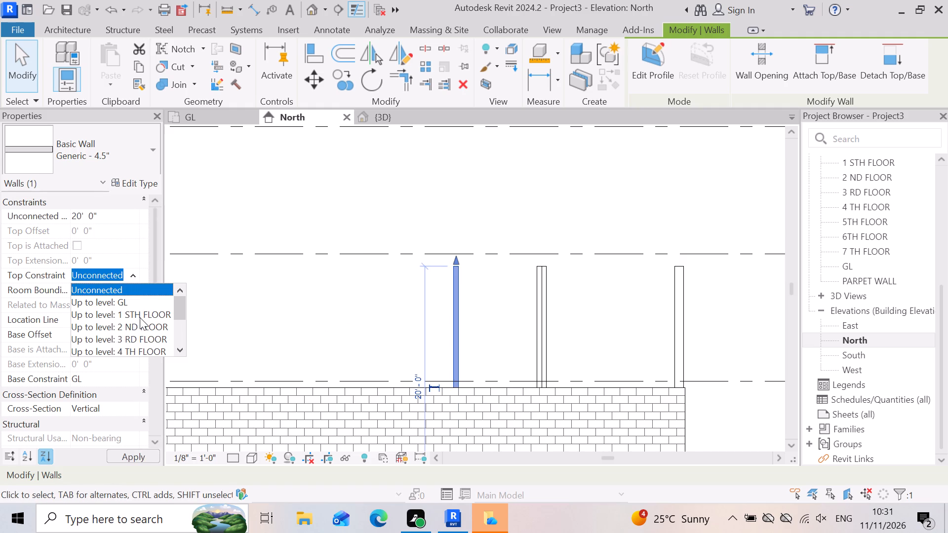
click(139, 317)
click(123, 234)
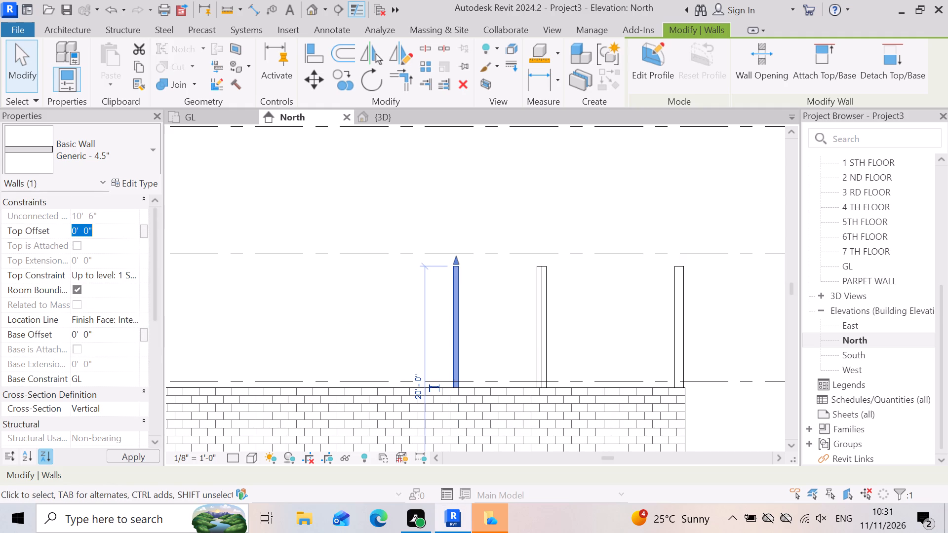
text(-6)
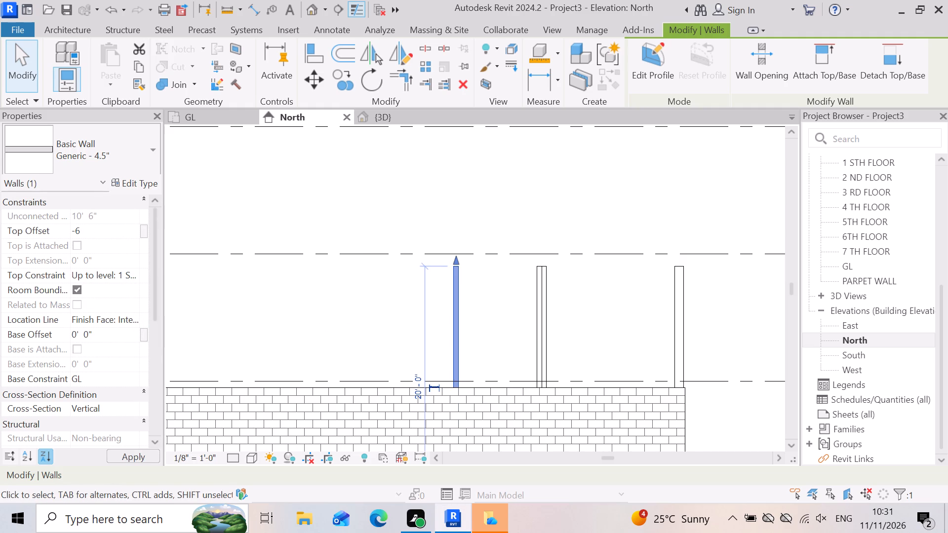
key(apostrophe)
key(Return)
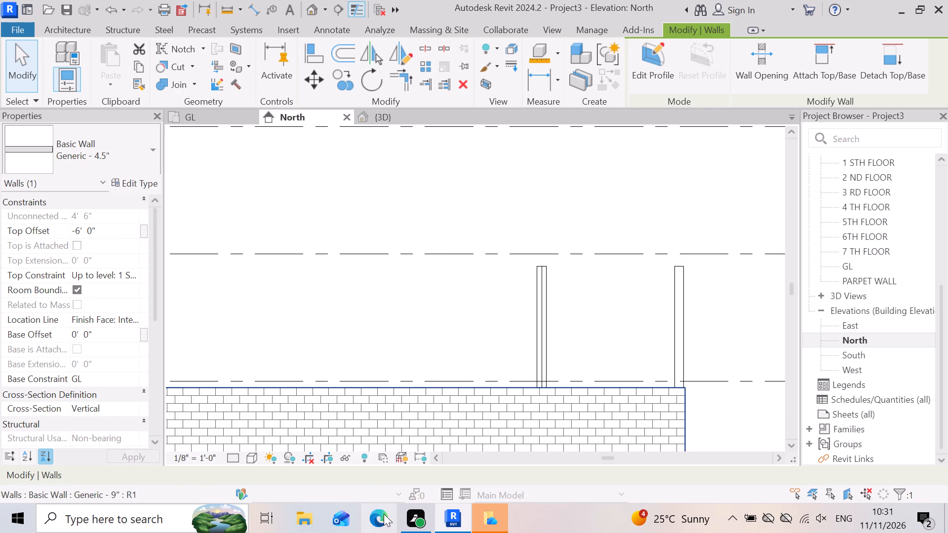
Constrain the tops of the adjacent 4.5" and 9" walls together to level 1 STH FLOOR with a top offset of -0' 6".
click(545, 354)
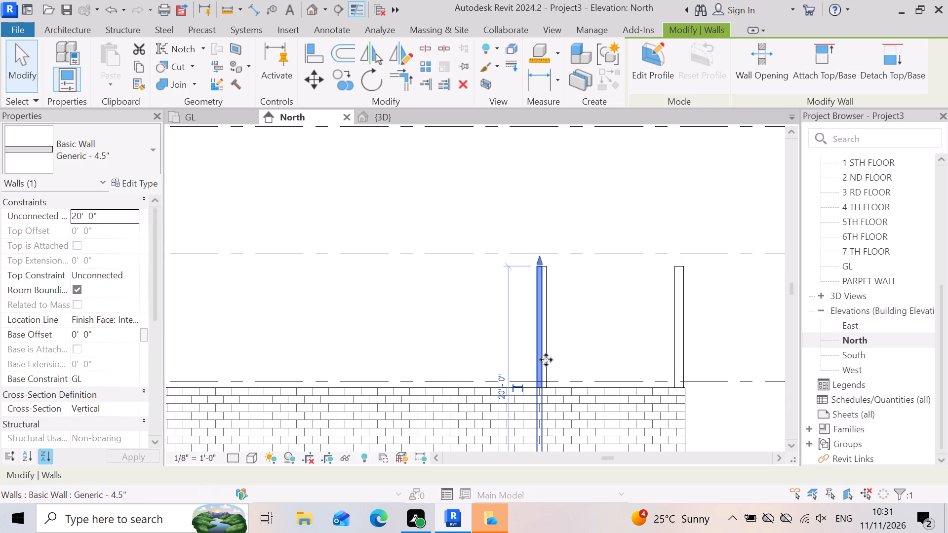
ctrl+click(548, 359)
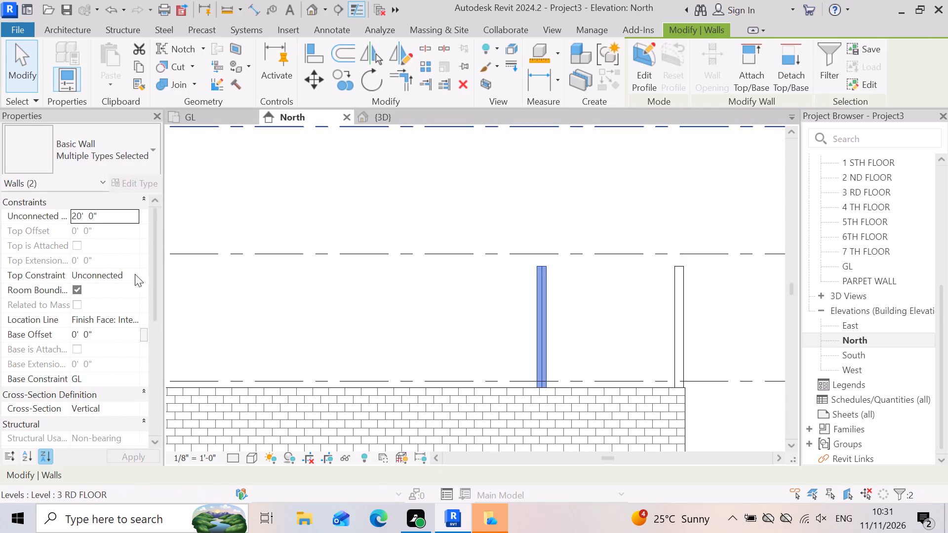
click(140, 282)
click(139, 276)
click(128, 276)
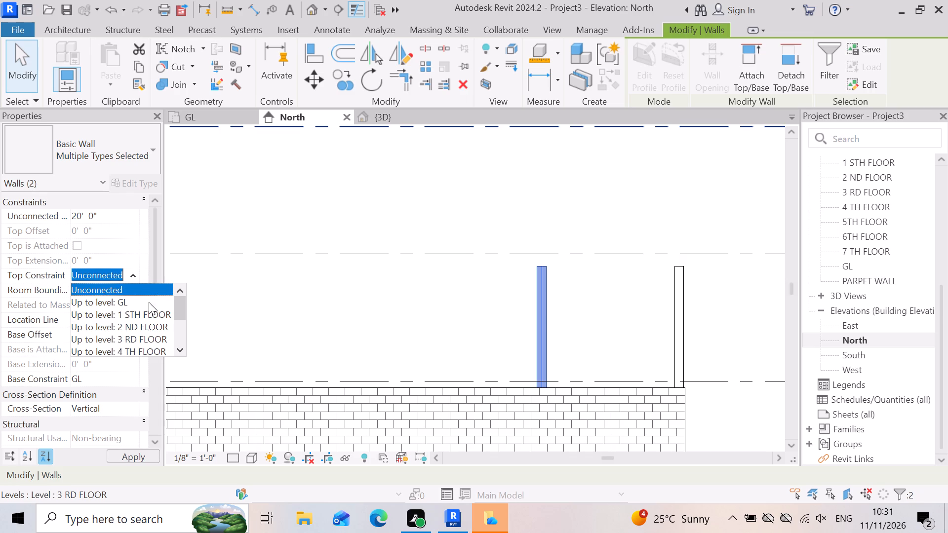
drag(144, 316, 149, 319)
click(113, 231)
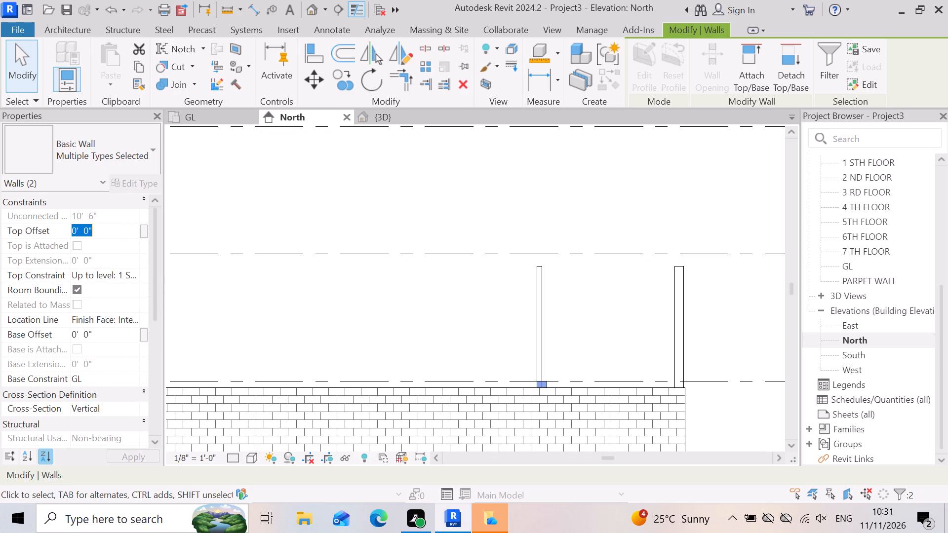
key(equal)
key(BackSpace)
key(BackSpace)
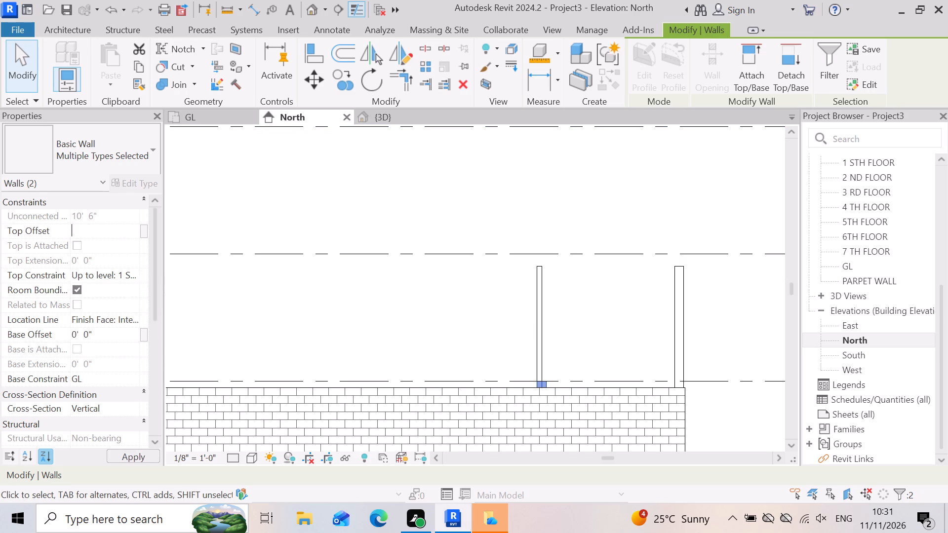
text(-6)
key(shift+quotedbl)
key(Return)
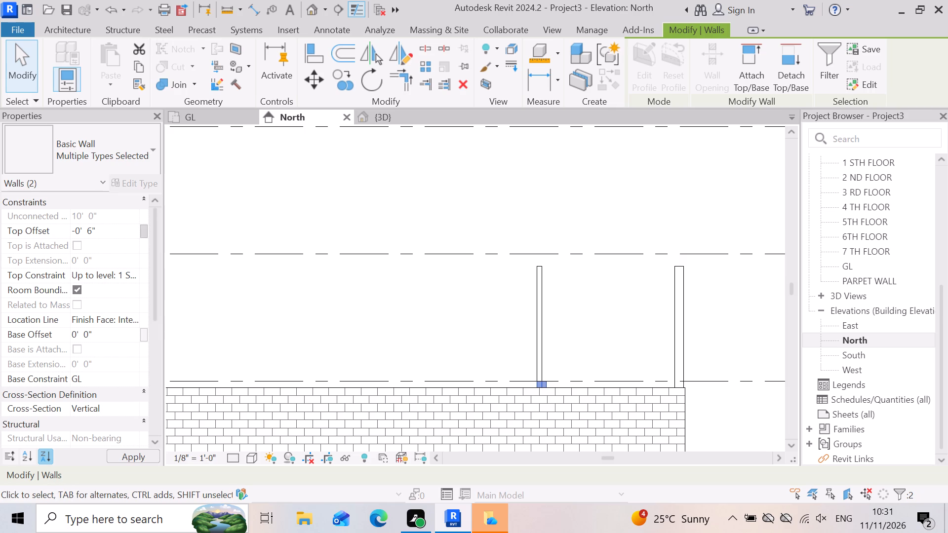
click(364, 263)
Constrain the top of the 4.5" wall remaining at the pair's position to level 1 STH FLOOR with a top offset of -0' 6".
scroll(621, 343, up, 3)
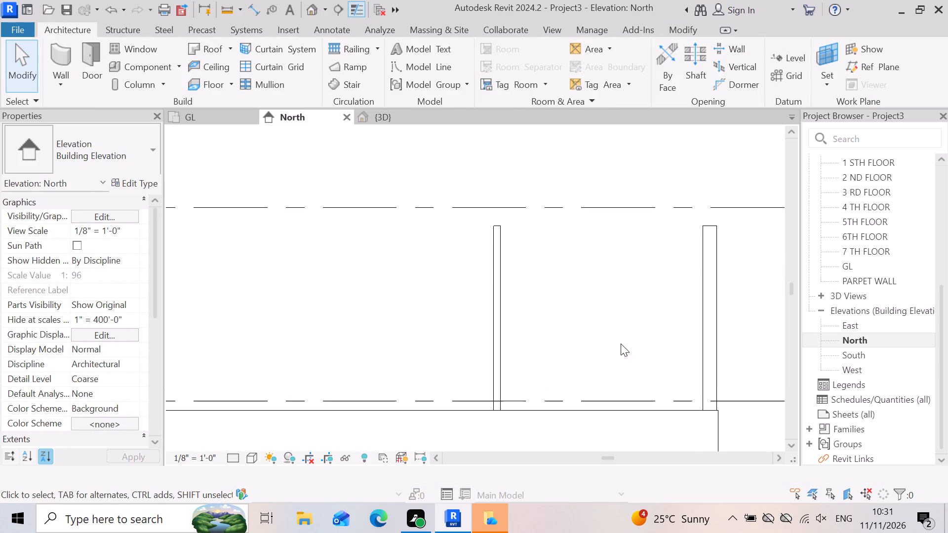
click(504, 356)
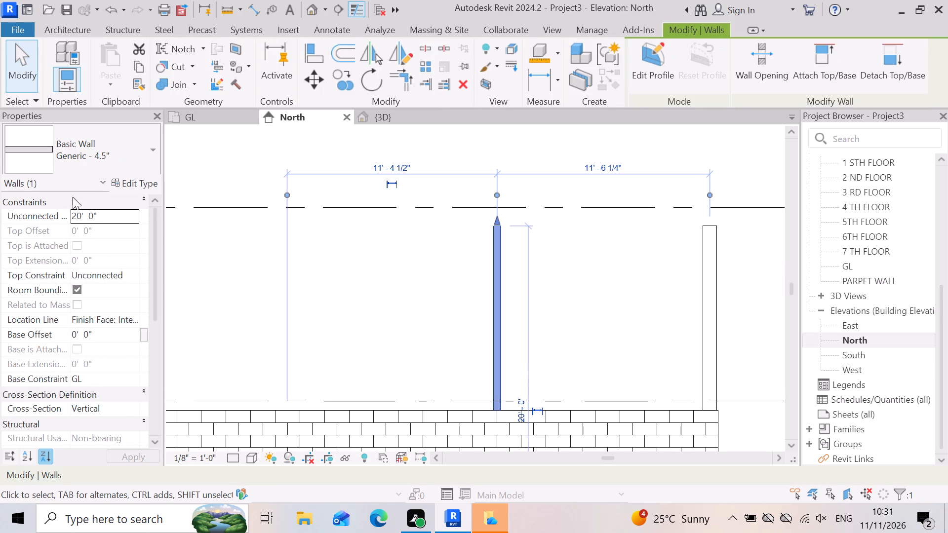
click(133, 277)
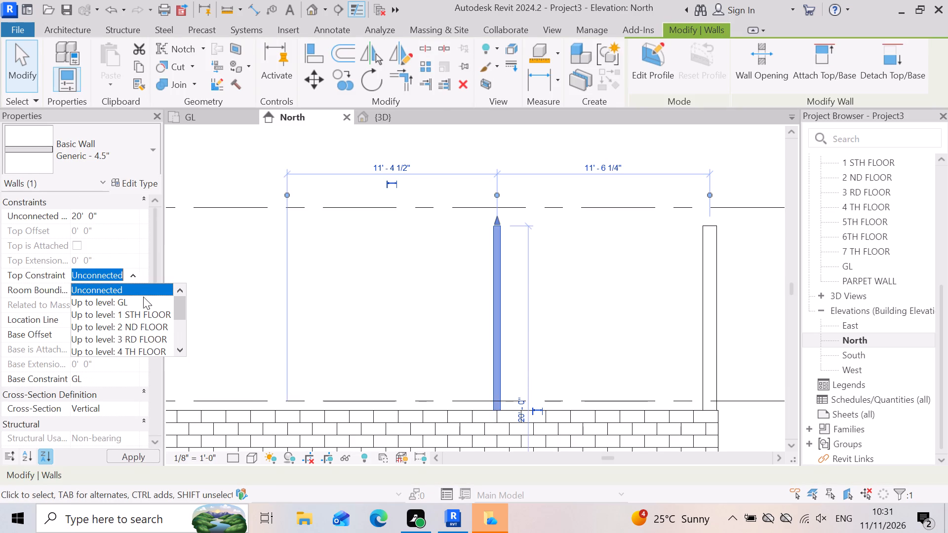
click(142, 314)
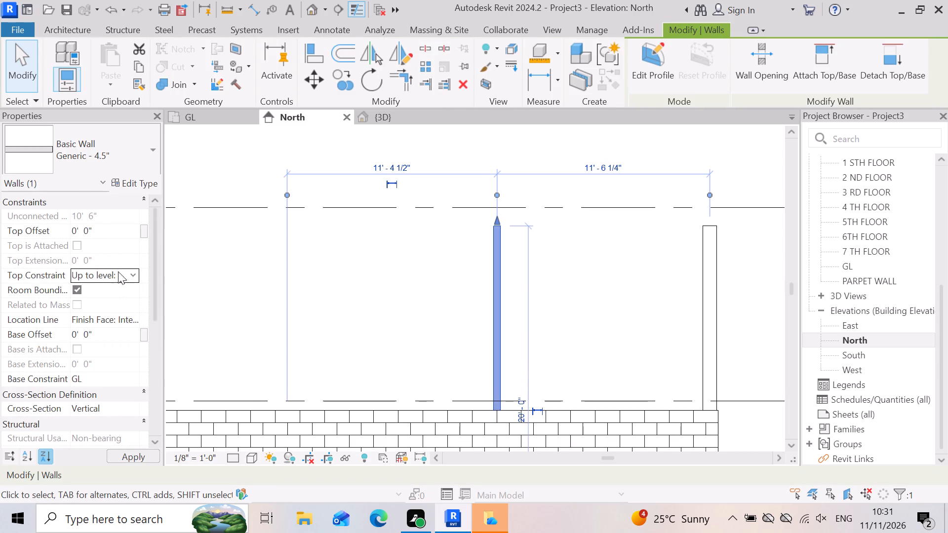
click(114, 225)
text(-6)
key(shift+quotedbl)
key(Return)
click(463, 313)
Constrain the top of the 9" wall at the building's west end to level 1 STH FLOOR with a top offset of -0' 6".
scroll(544, 366, down, 3)
click(644, 349)
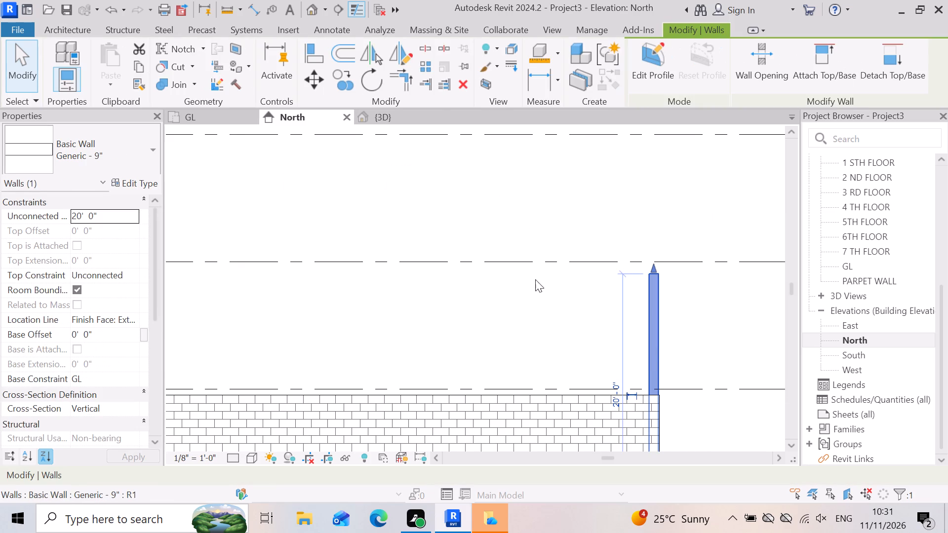
click(107, 279)
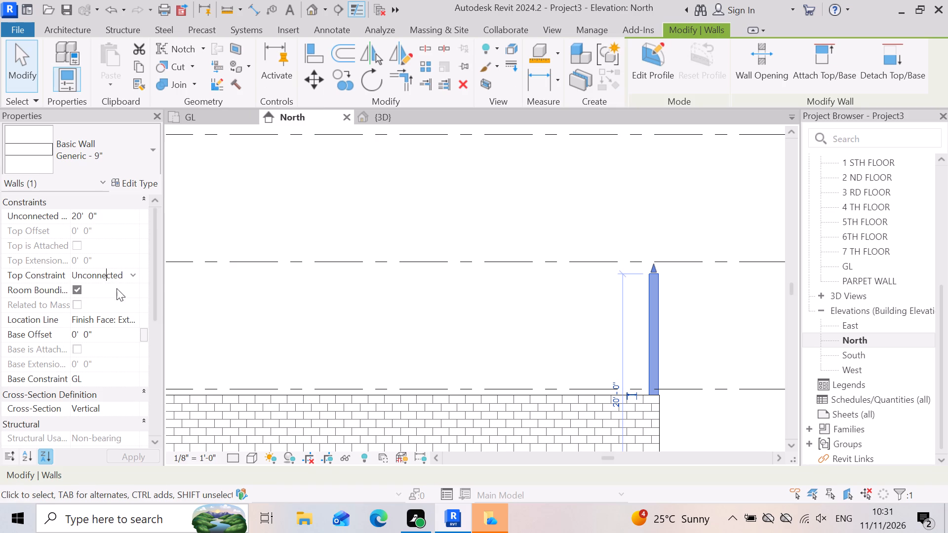
click(126, 271)
click(136, 278)
click(146, 315)
click(118, 233)
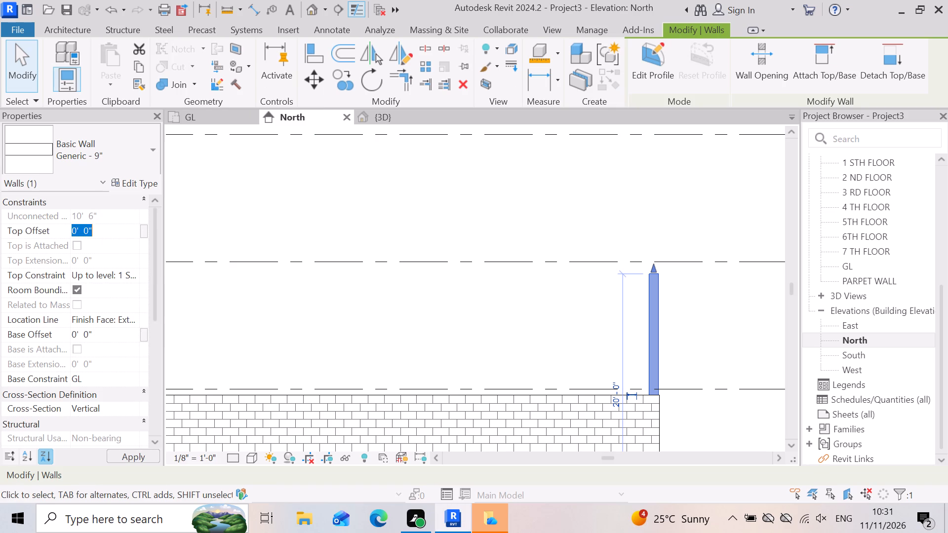
text(-6)
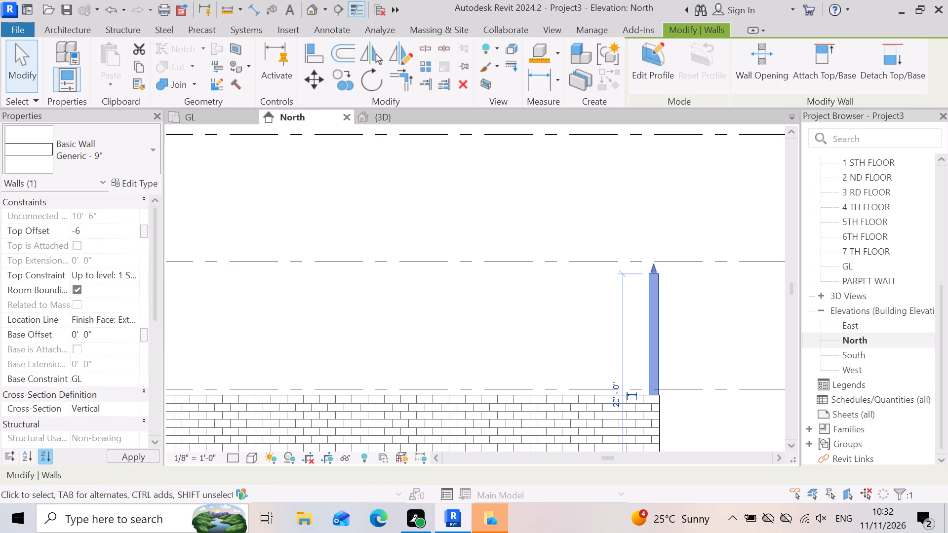
key(shift+quotedbl)
key(Return)
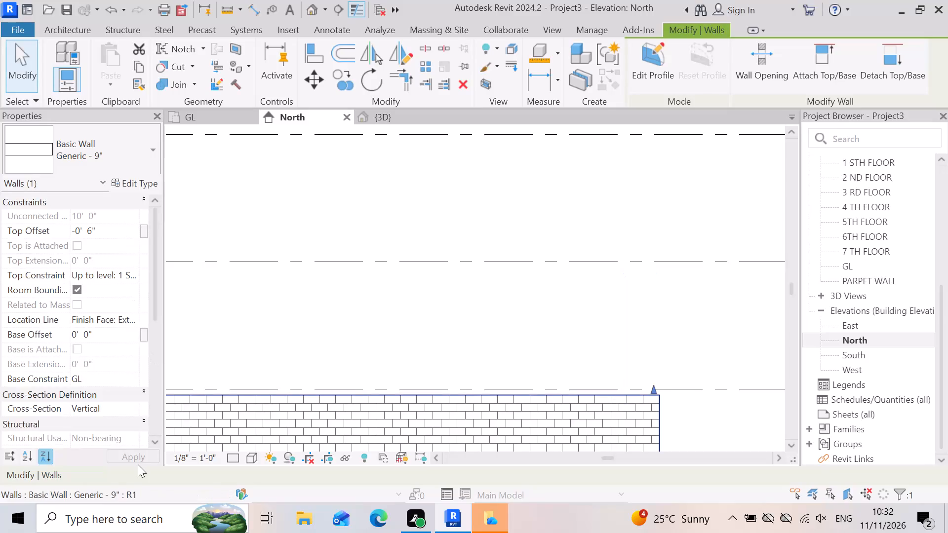
click(135, 463)
scroll(465, 347, down, 6)
scroll(492, 318, down, 4)
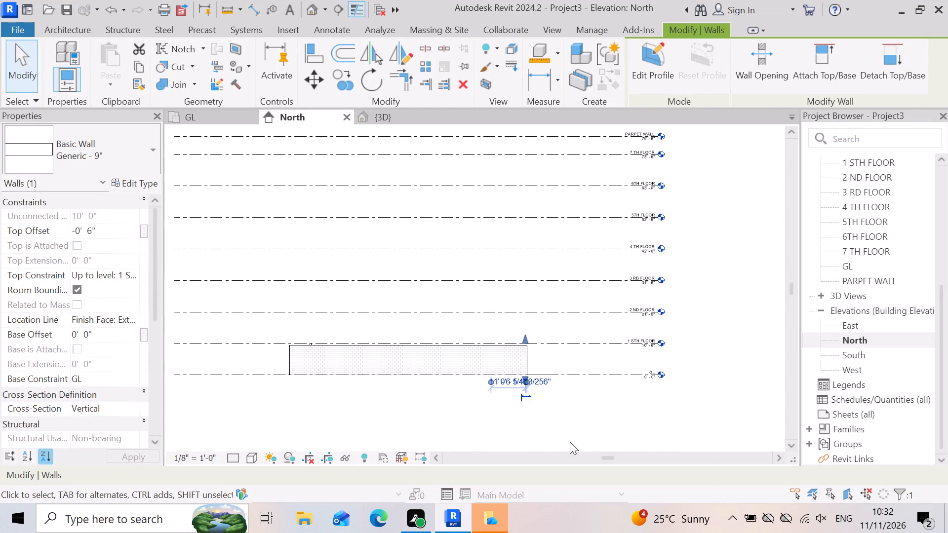
click(568, 442)
Examine the heights of the exterior and interior ground-floor walls in the 3D view.
click(405, 115)
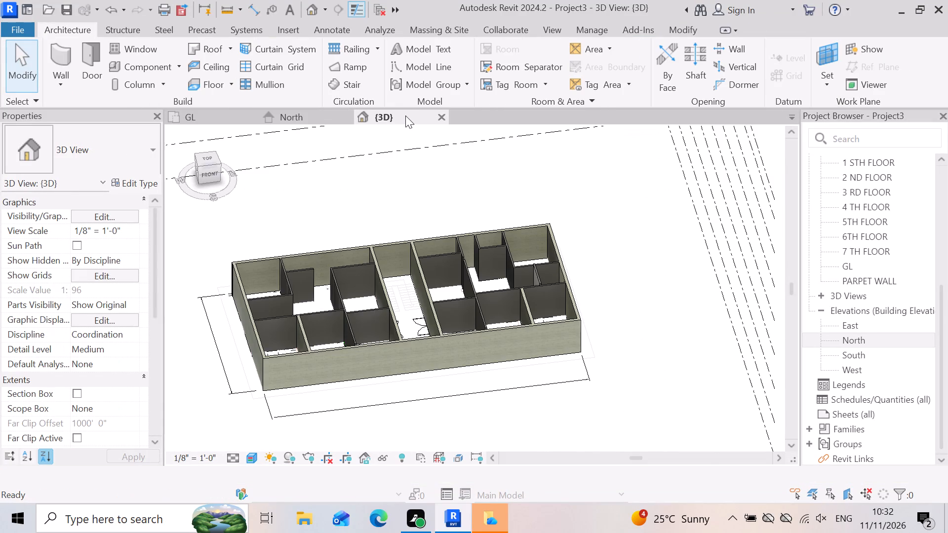
scroll(197, 399, up, 2)
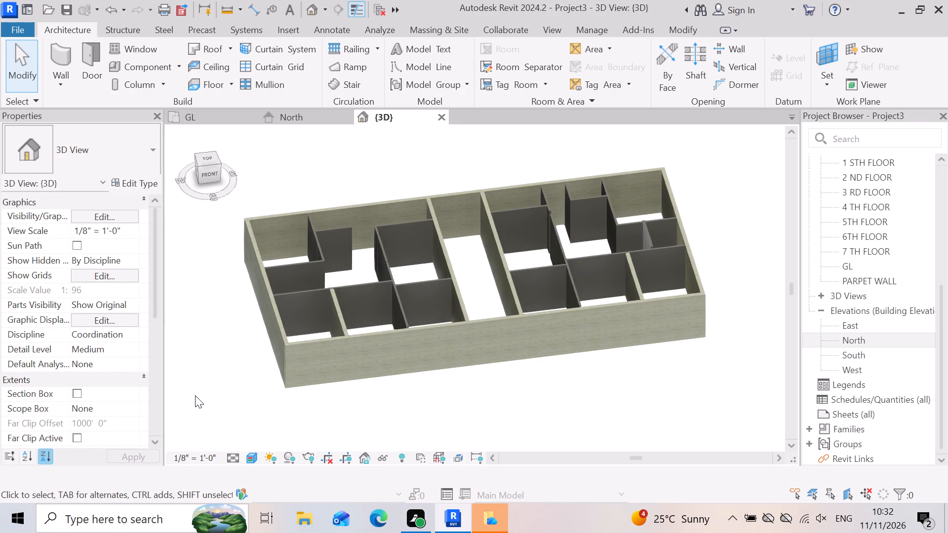
scroll(328, 358, up, 2)
scroll(376, 256, up, 1)
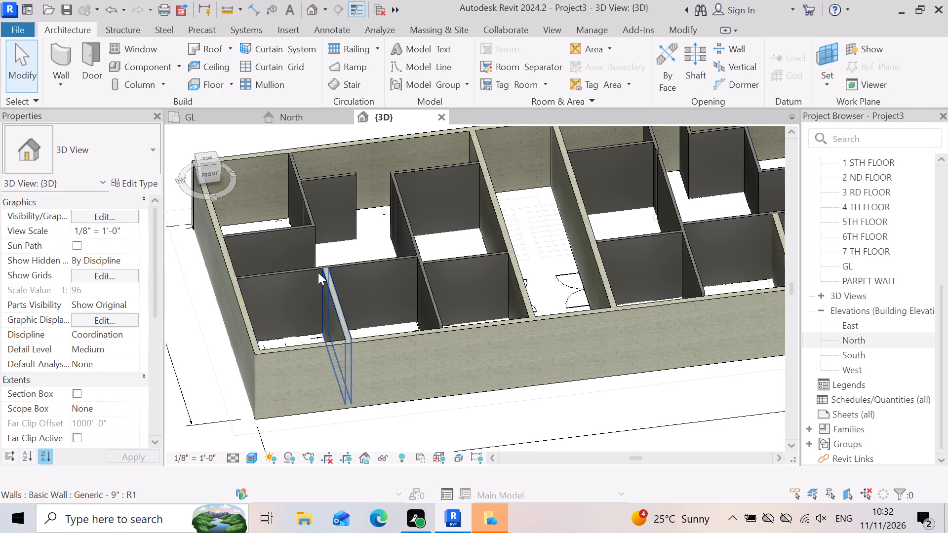
scroll(342, 336, up, 3)
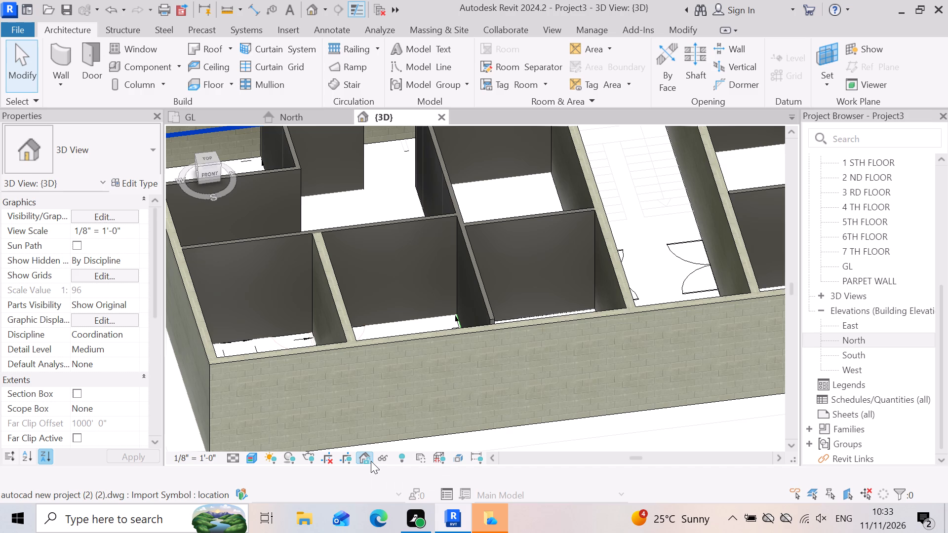
scroll(427, 293, down, 7)
scroll(250, 328, up, 3)
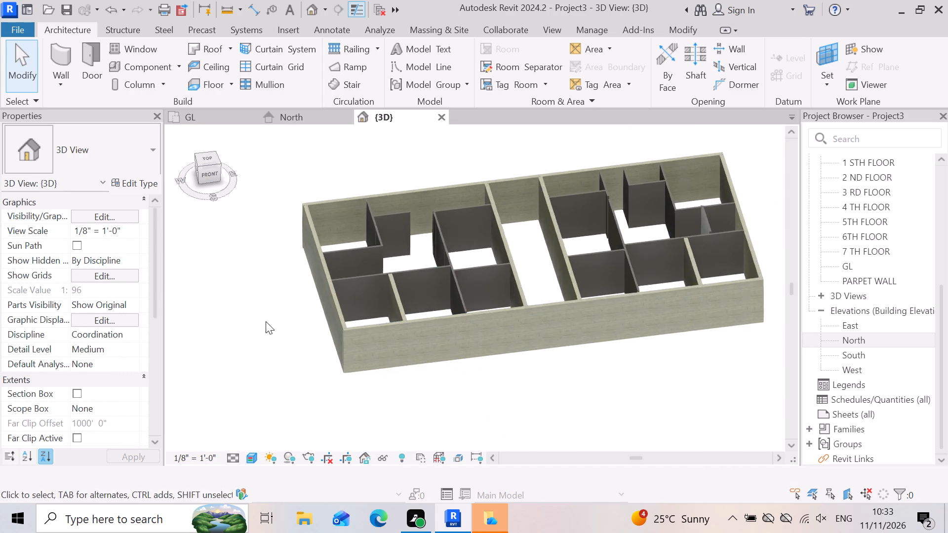
scroll(243, 286, down, 3)
scroll(486, 246, up, 3)
scroll(399, 317, up, 3)
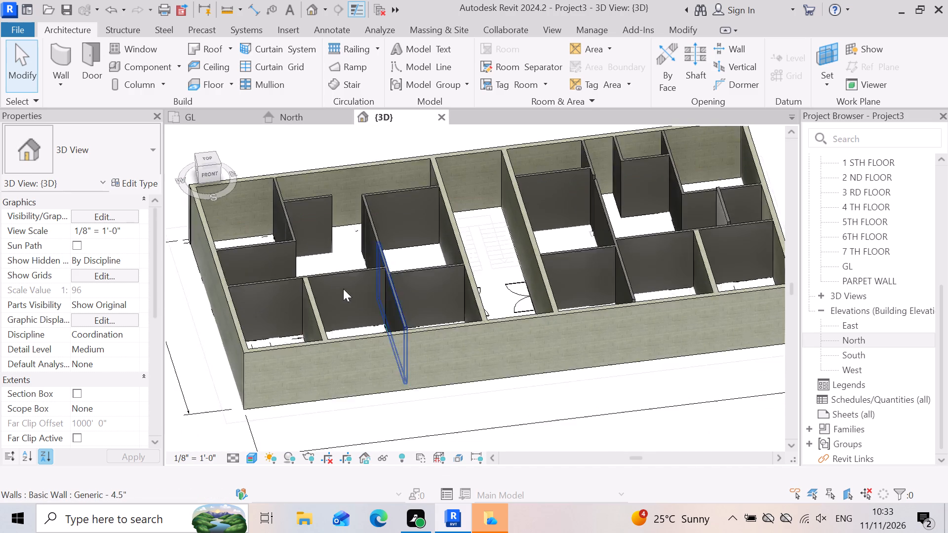
Examine the top junction between the 4.5" interior partition and the south 9" exterior wall in the 3D view.
scroll(417, 340, up, 6)
scroll(447, 379, up, 4)
scroll(415, 325, down, 1)
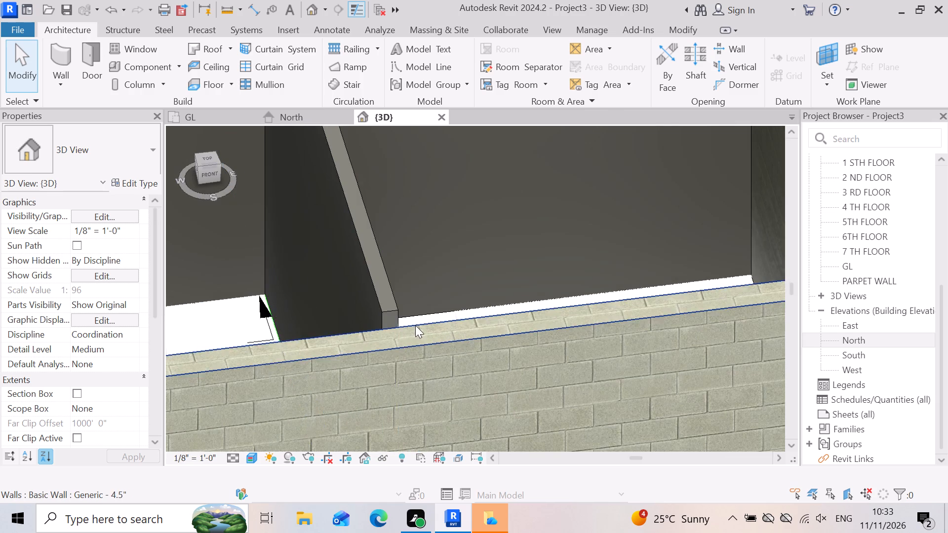
scroll(415, 325, down, 2)
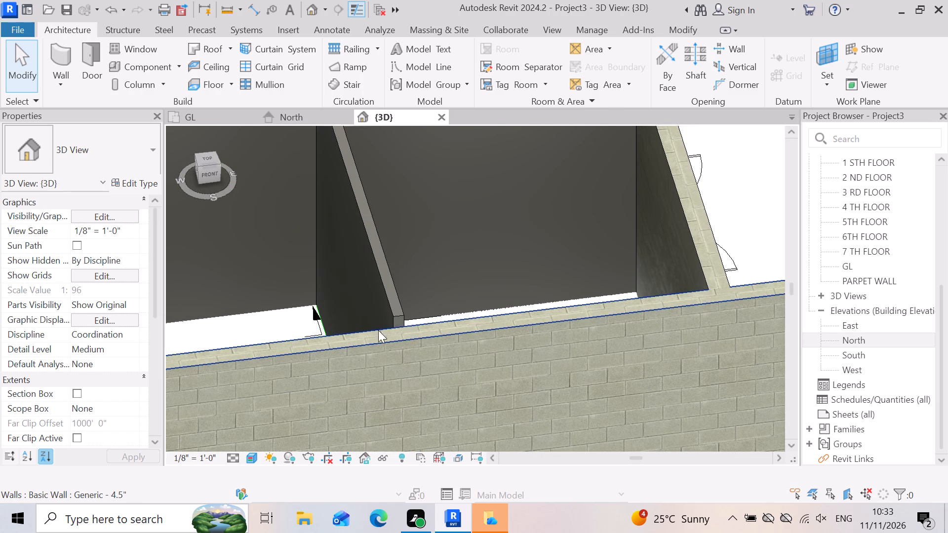
scroll(440, 345, down, 4)
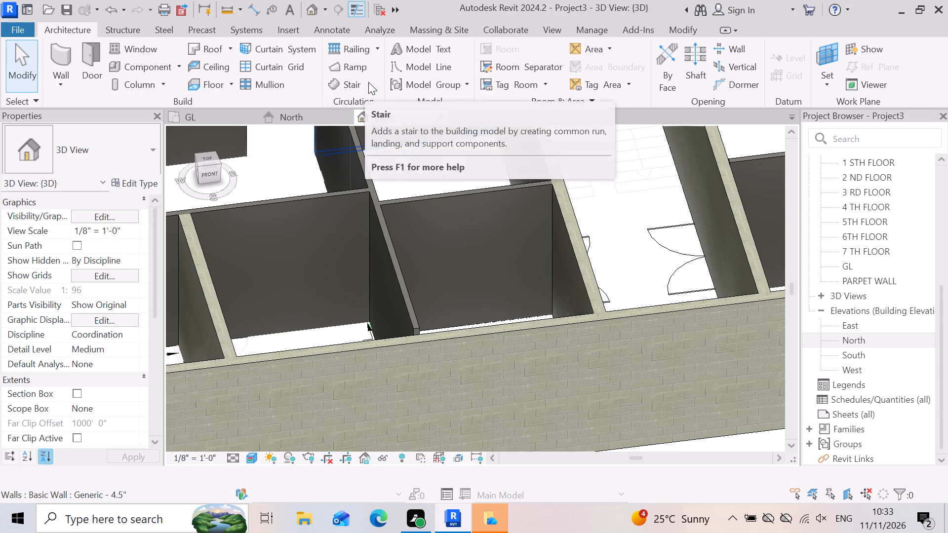
scroll(448, 329, down, 4)
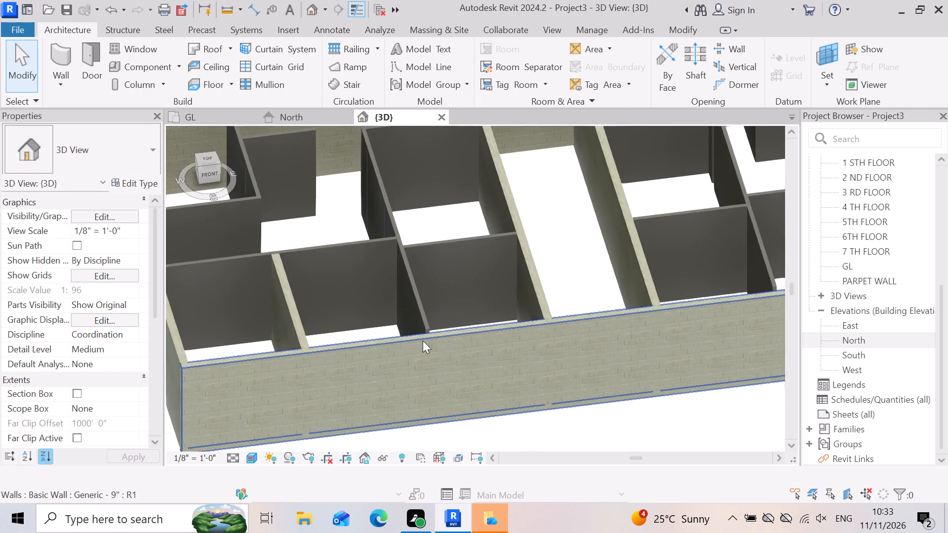
scroll(423, 341, down, 2)
scroll(251, 355, up, 3)
scroll(283, 365, down, 3)
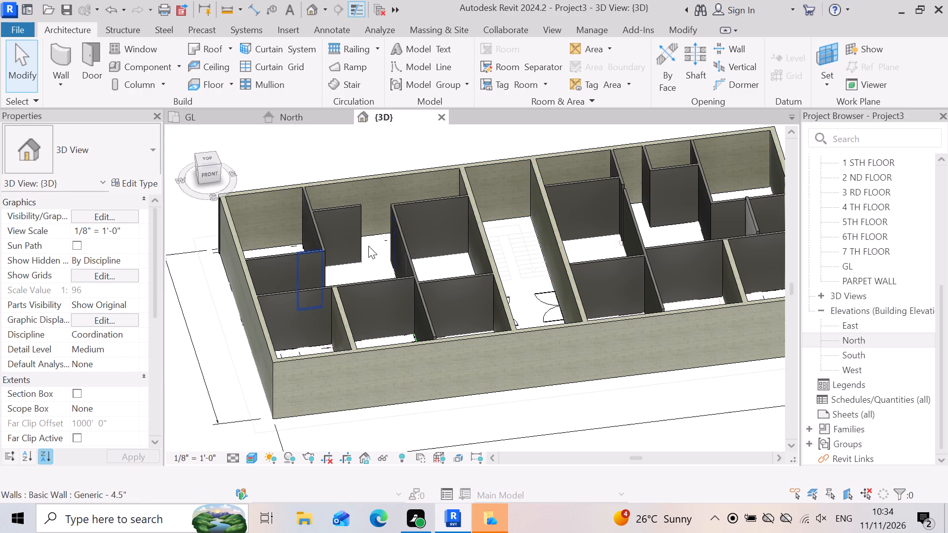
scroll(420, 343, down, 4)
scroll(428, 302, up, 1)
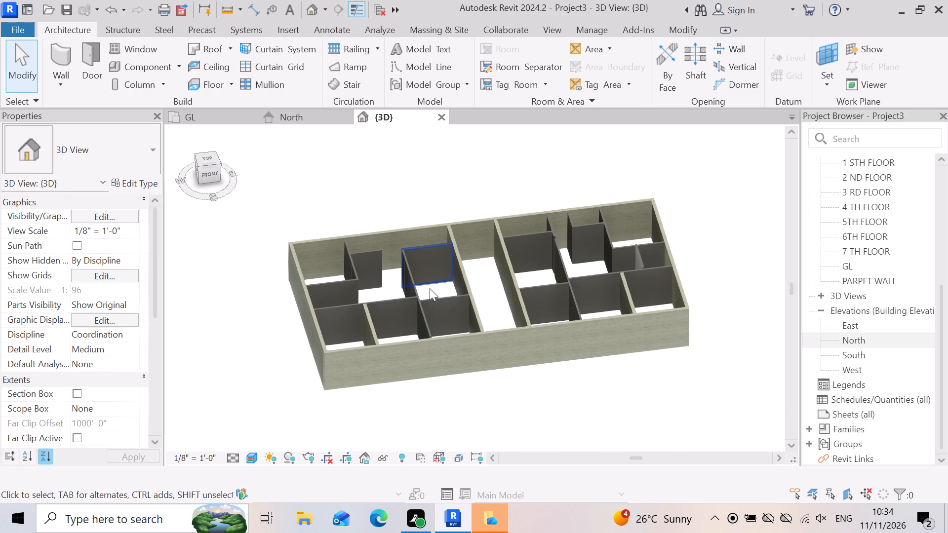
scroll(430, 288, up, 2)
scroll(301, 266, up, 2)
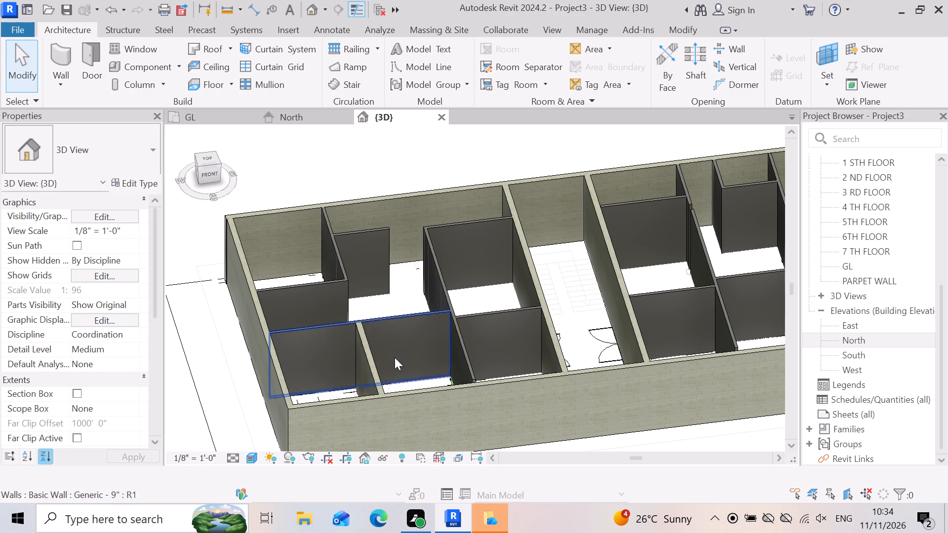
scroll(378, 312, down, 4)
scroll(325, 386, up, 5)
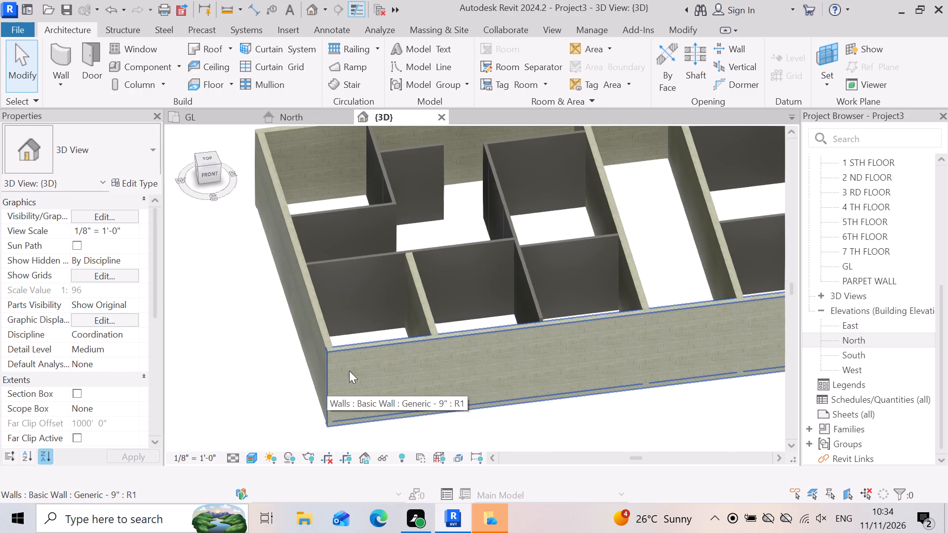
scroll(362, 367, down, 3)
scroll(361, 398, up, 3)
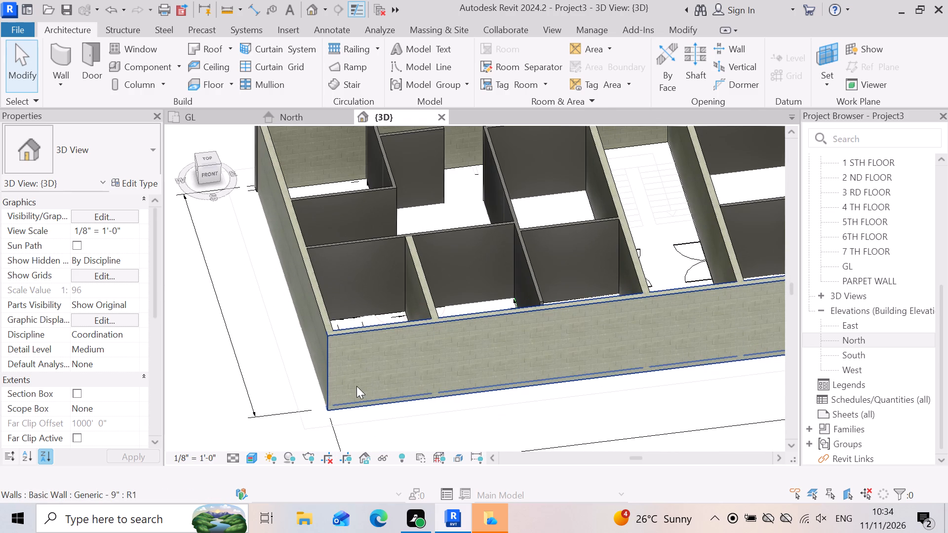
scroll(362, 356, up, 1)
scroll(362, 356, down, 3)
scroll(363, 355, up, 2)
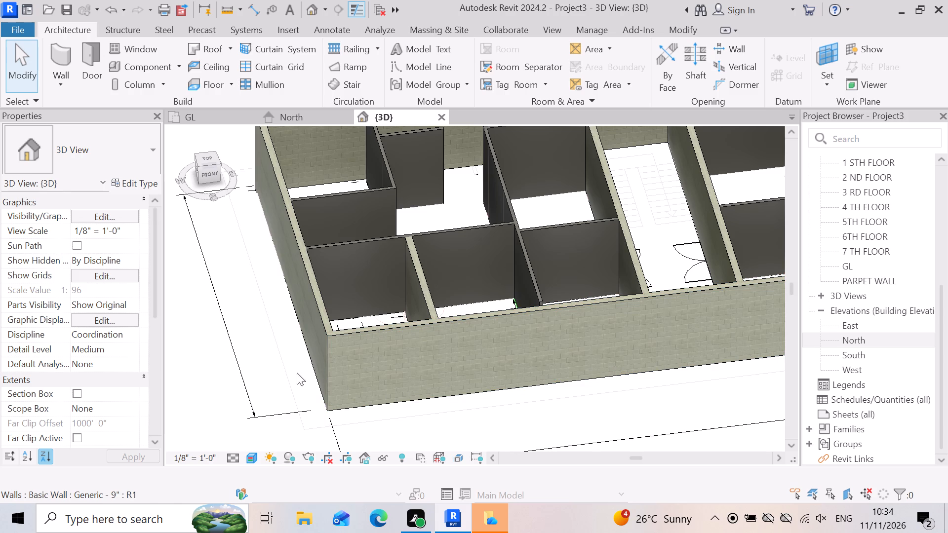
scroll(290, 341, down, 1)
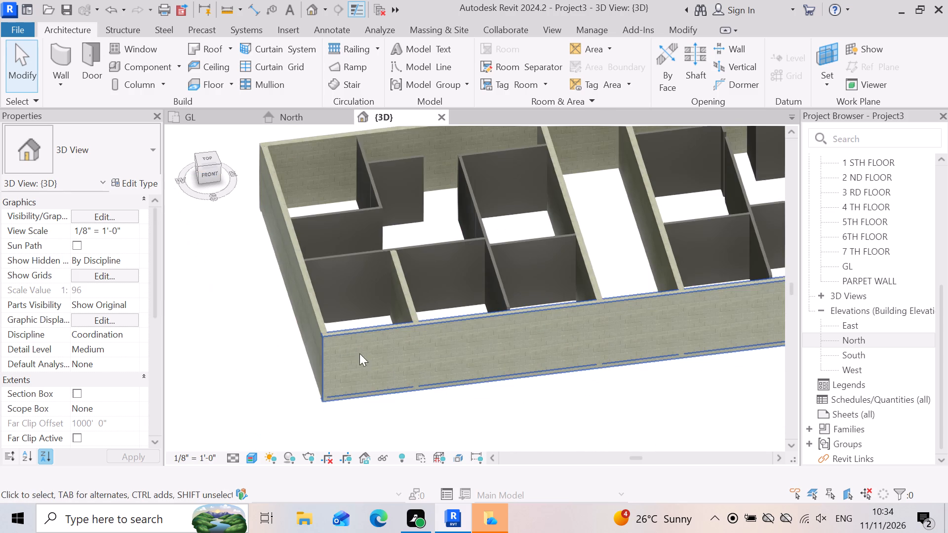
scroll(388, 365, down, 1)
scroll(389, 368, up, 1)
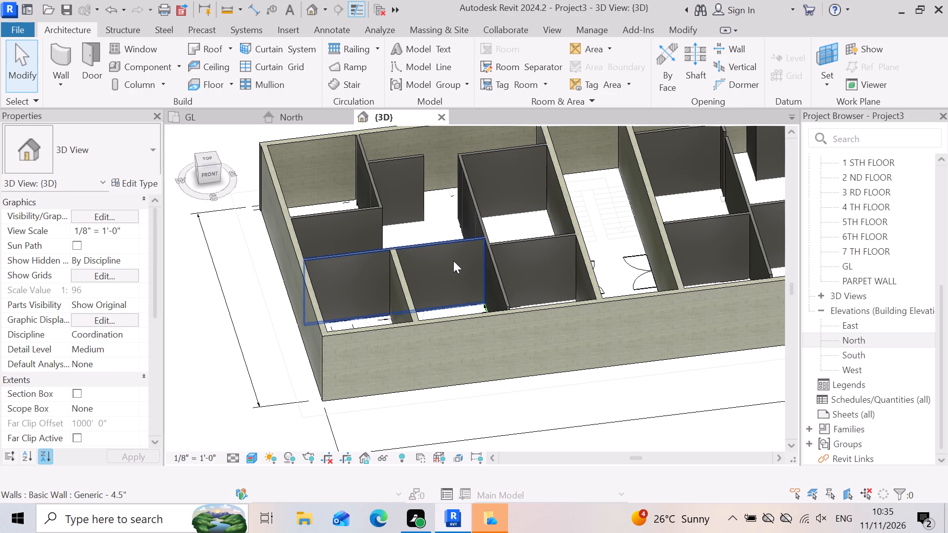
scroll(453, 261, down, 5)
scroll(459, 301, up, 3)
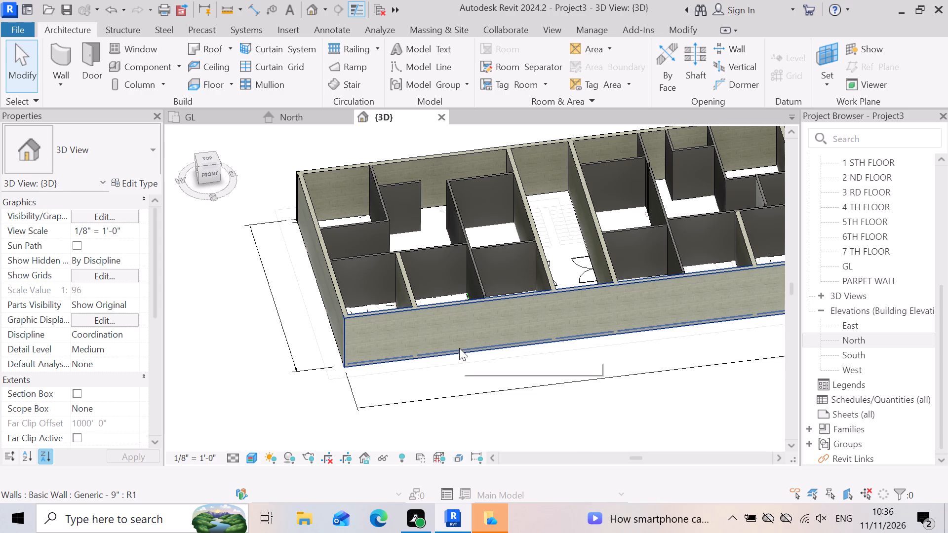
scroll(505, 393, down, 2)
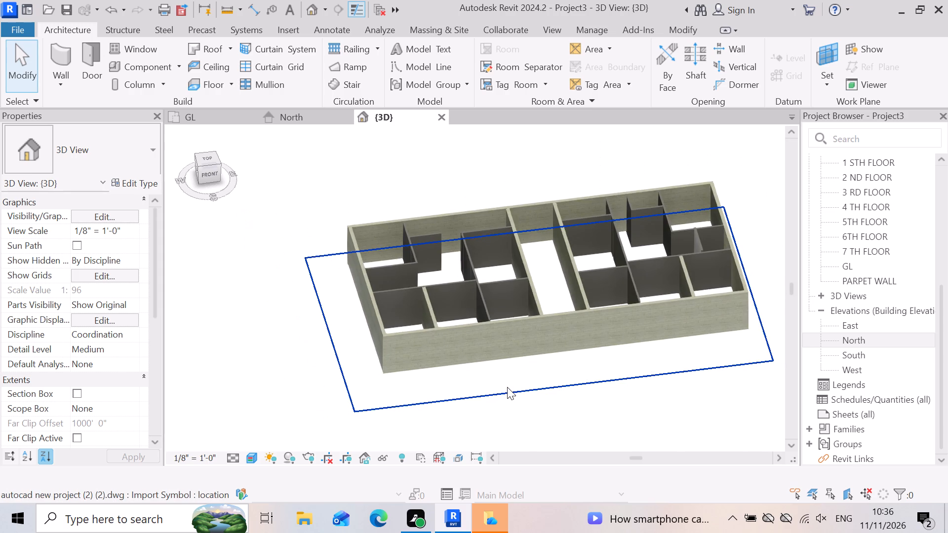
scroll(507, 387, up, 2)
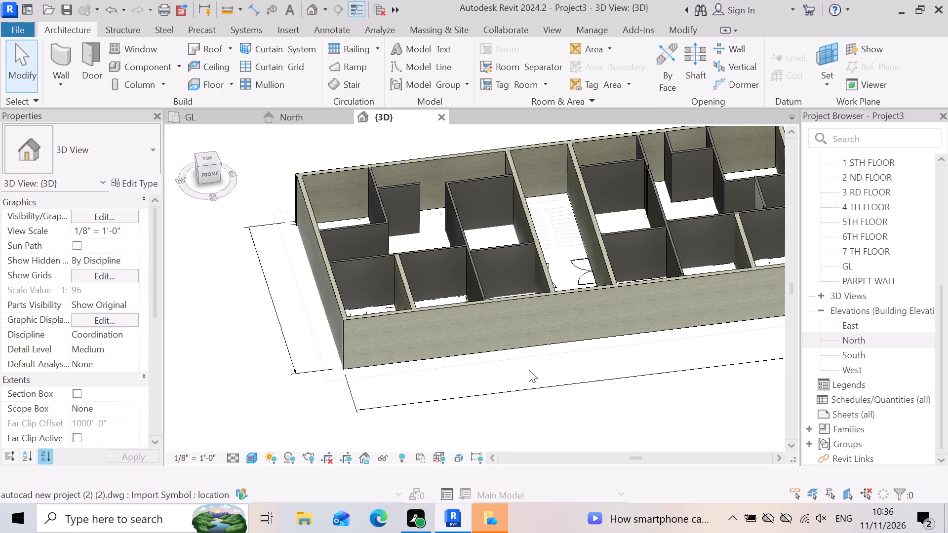
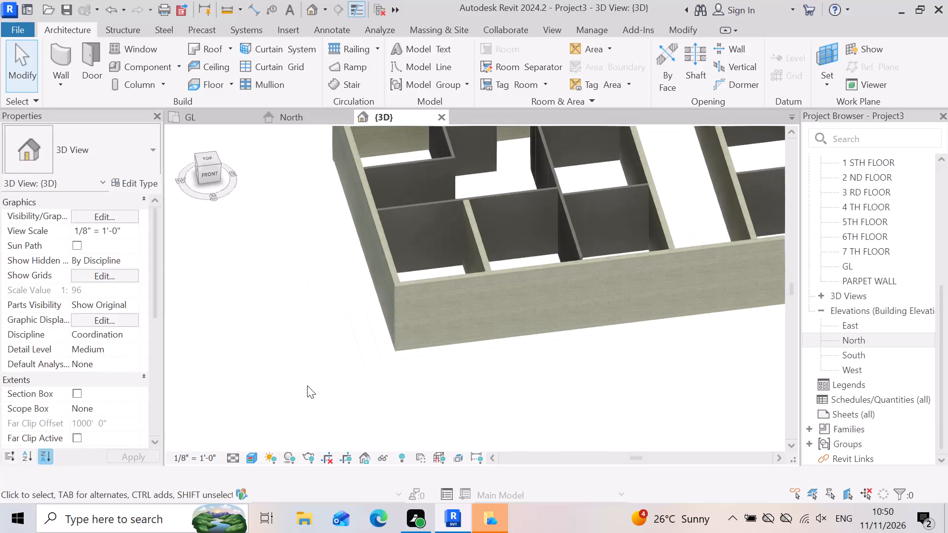
Examine the top corner junction between the west and south 9" exterior walls in the 3D view.
scroll(313, 384, down, 2)
scroll(442, 334, up, 3)
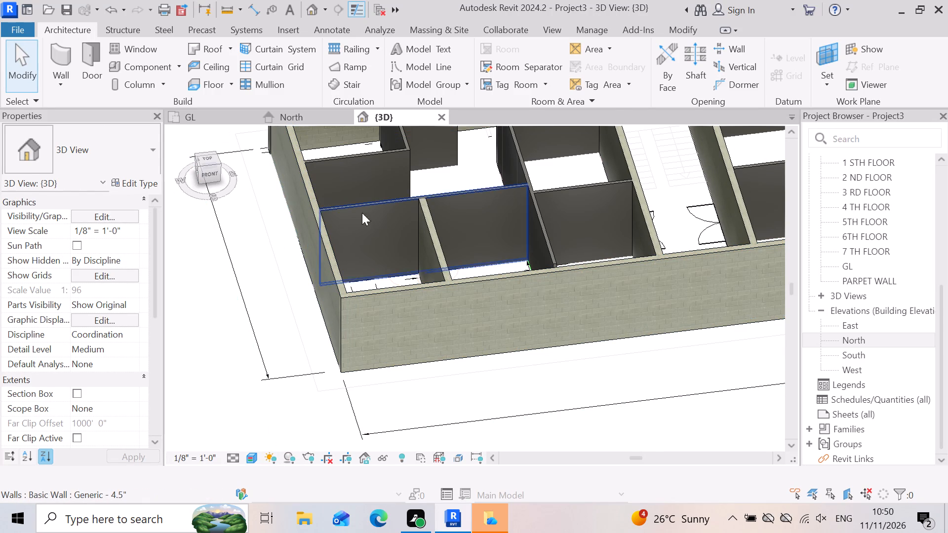
scroll(394, 305, up, 5)
scroll(303, 303, up, 13)
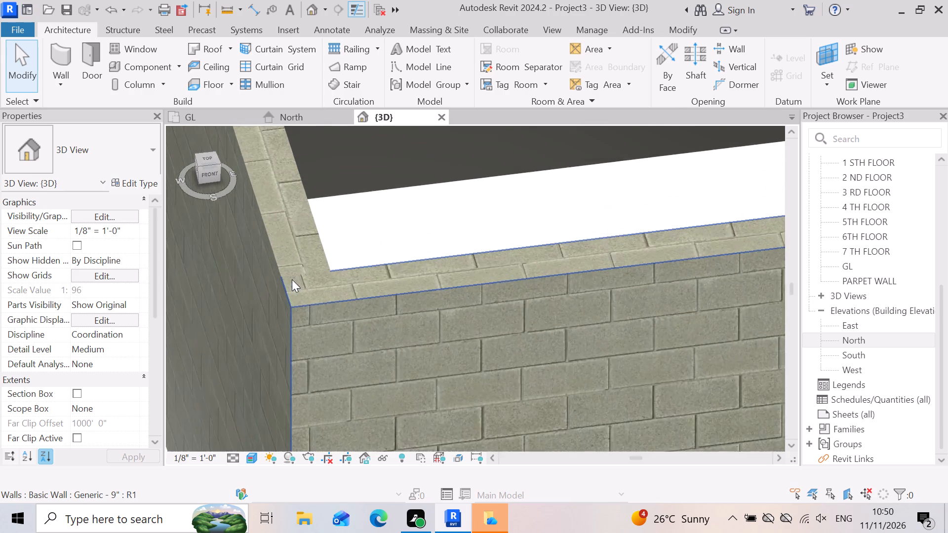
scroll(292, 279, up, 19)
scroll(293, 272, down, 10)
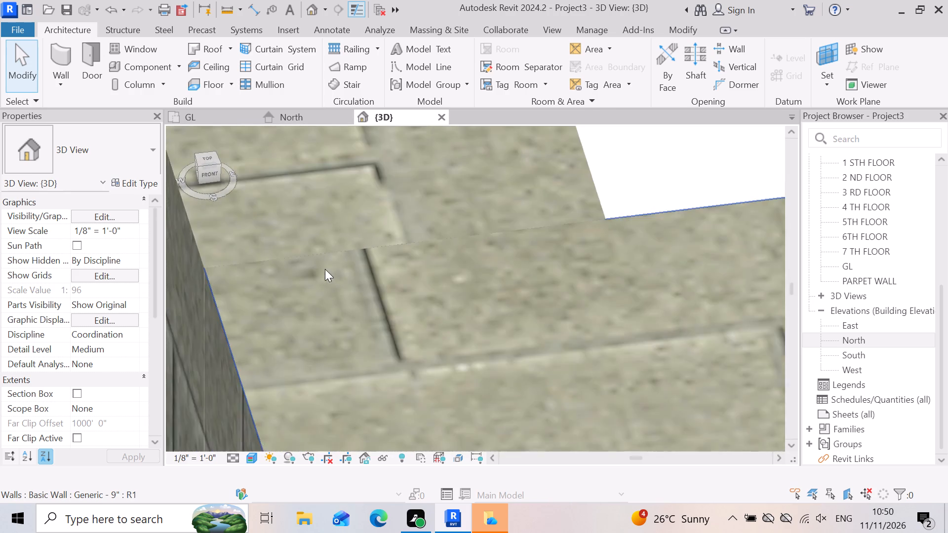
scroll(325, 269, down, 10)
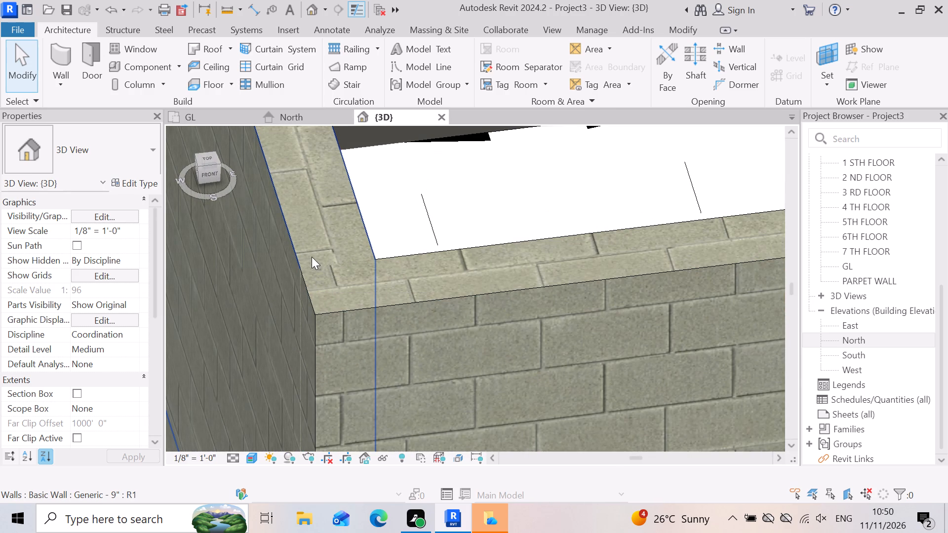
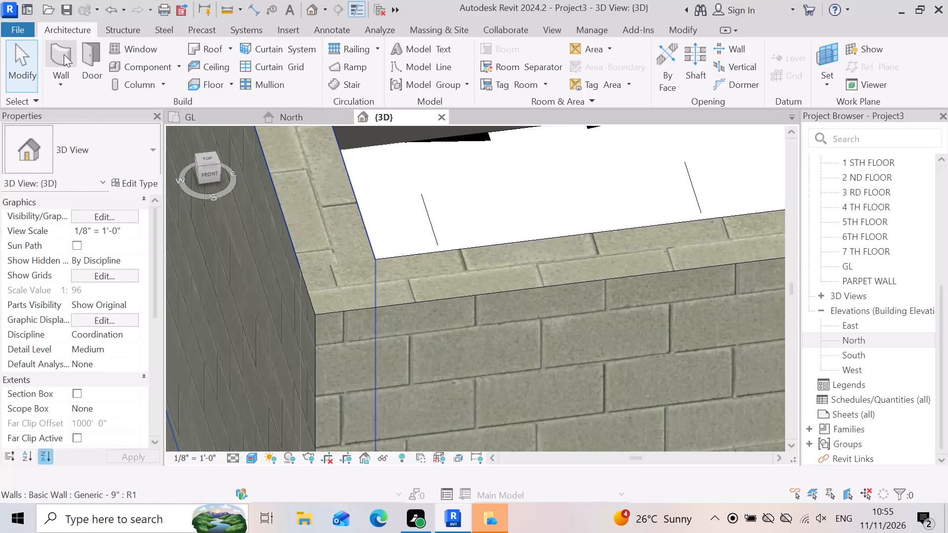
Examine the north-west corner of the exterior walls in 3D, selecting the north 9" wall to check its constraints.
scroll(516, 296, down, 9)
scroll(272, 293, down, 4)
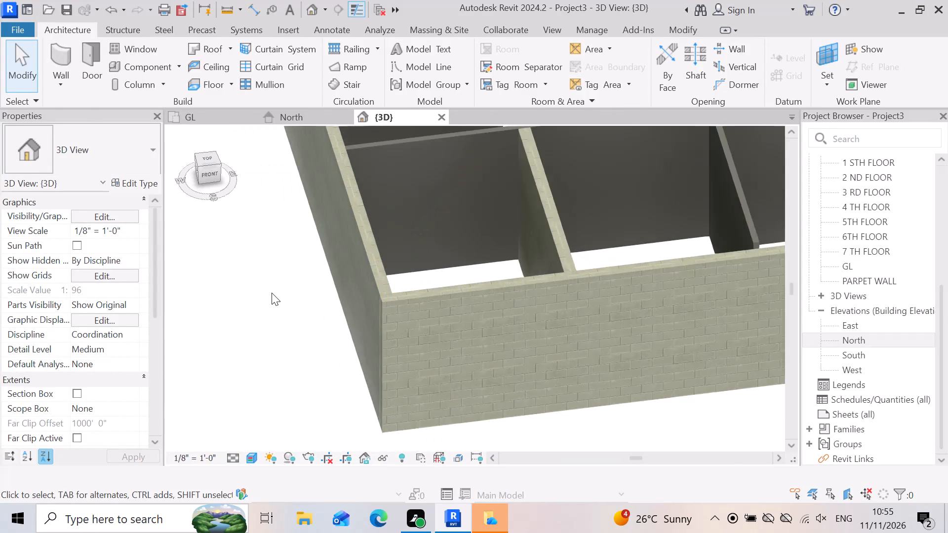
scroll(272, 293, down, 5)
scroll(372, 343, down, 4)
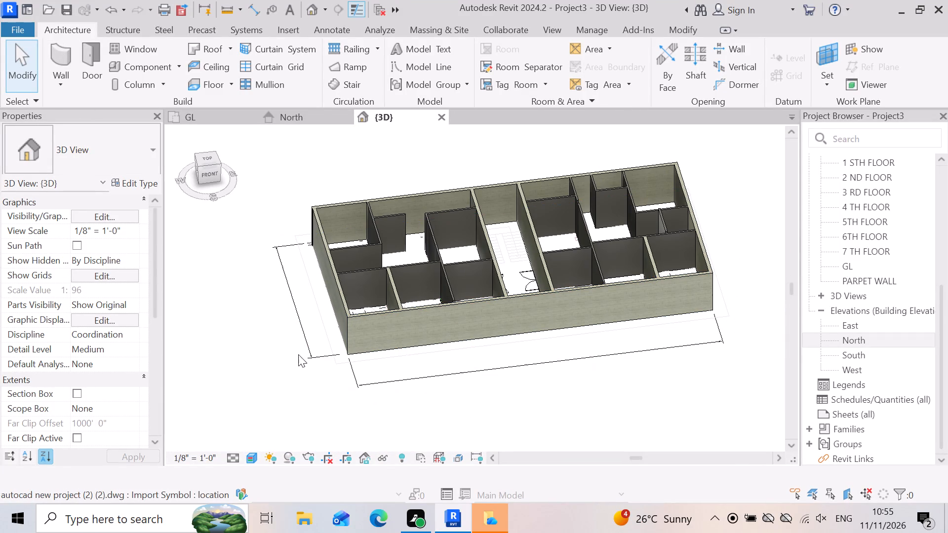
shift+right_drag(292, 340, 314, 310)
shift+middle_drag(293, 336, 314, 310)
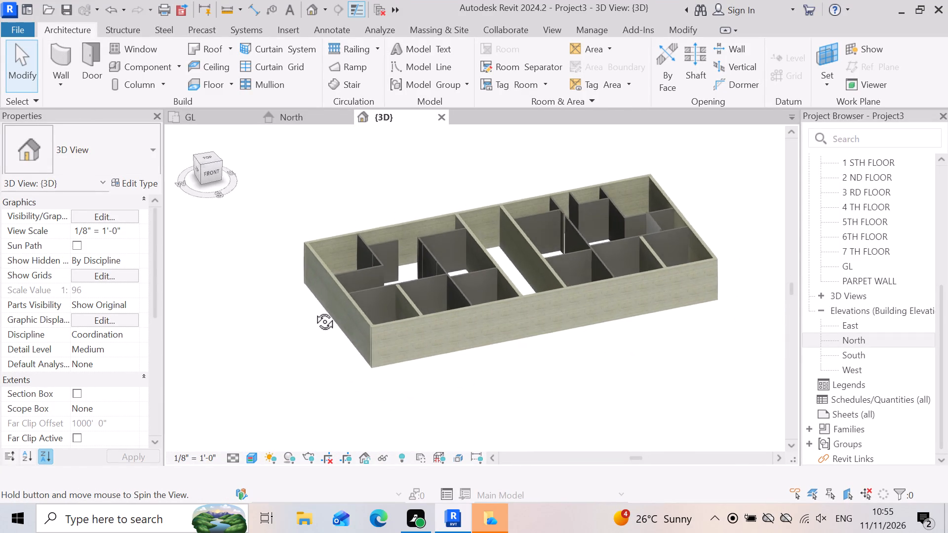
shift+middle_drag(314, 310, 333, 302)
shift+right_drag(314, 310, 374, 311)
scroll(455, 333, up, 7)
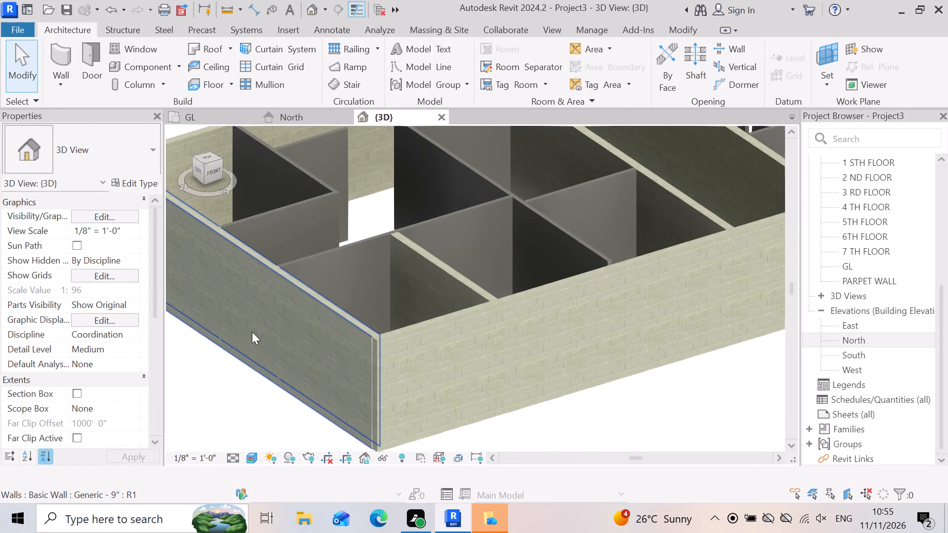
scroll(424, 362, down, 4)
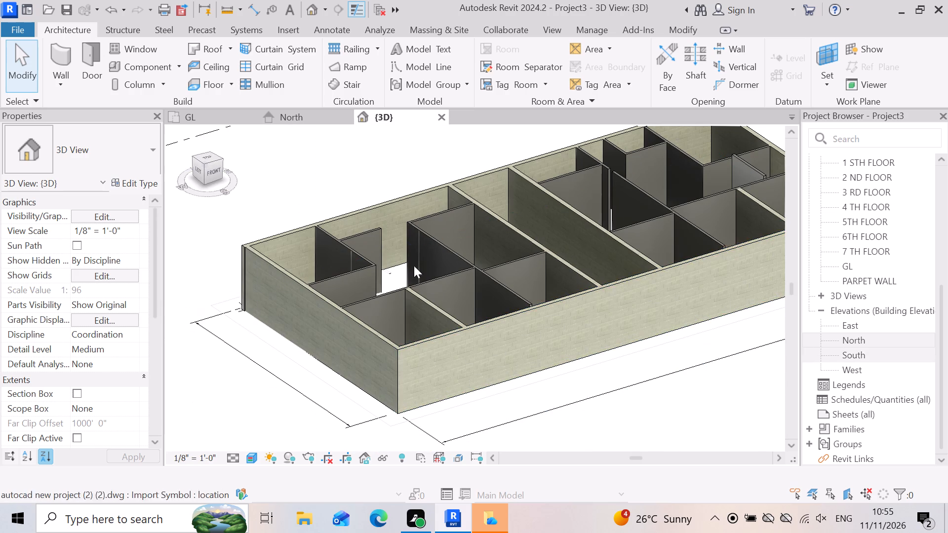
scroll(199, 268, up, 16)
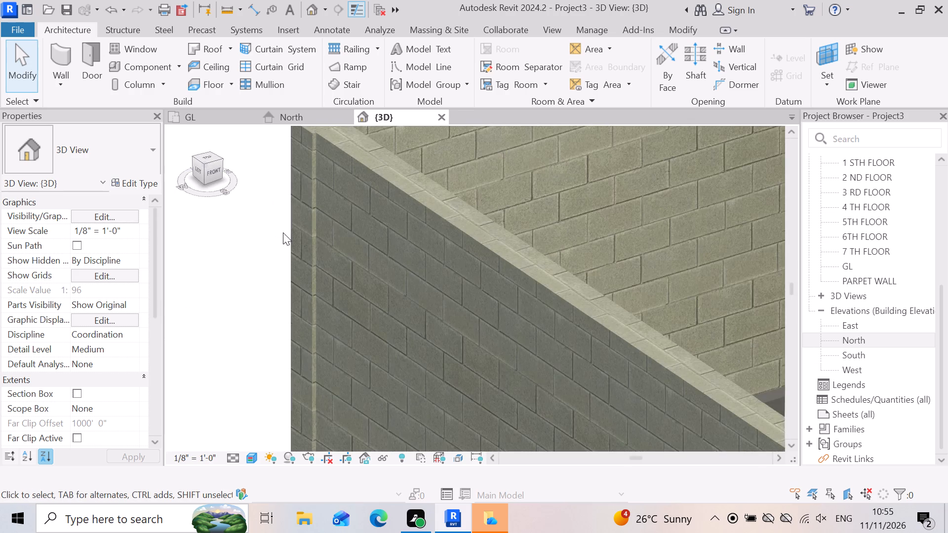
scroll(303, 259, down, 7)
click(301, 215)
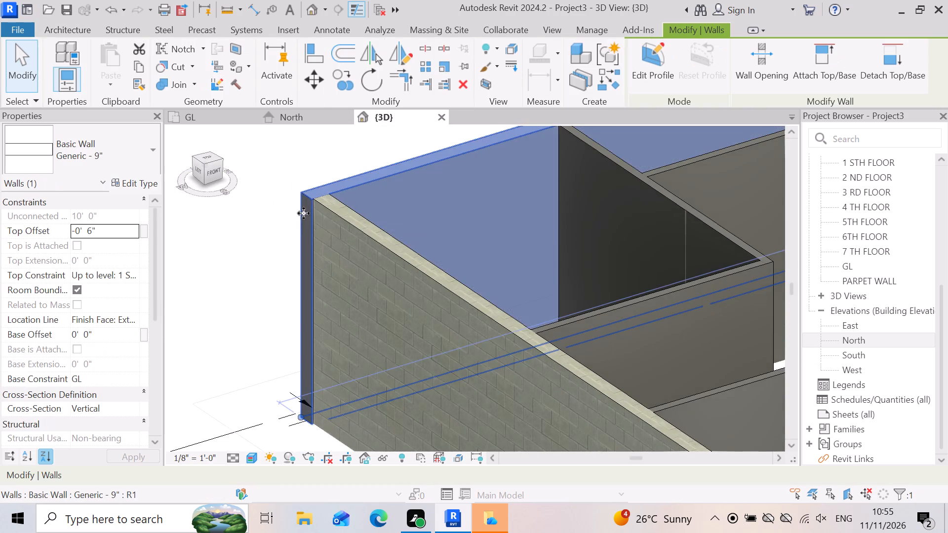
scroll(304, 213, up, 4)
scroll(309, 292, down, 4)
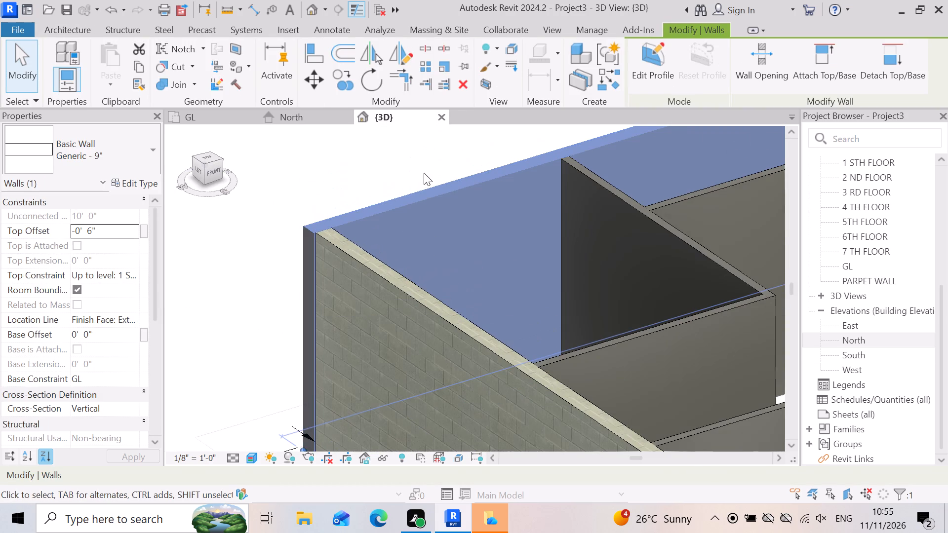
scroll(456, 307, down, 8)
click(305, 294)
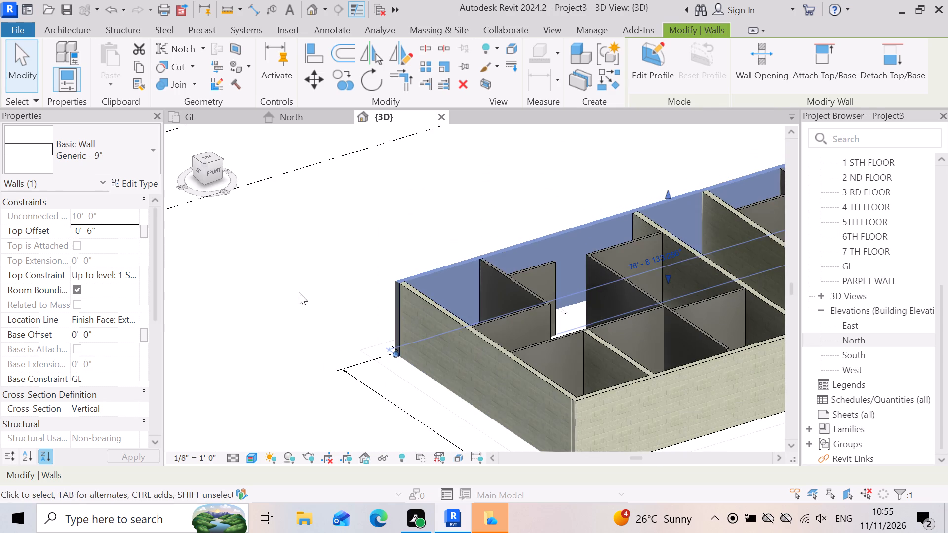
scroll(475, 367, up, 7)
scroll(462, 320, down, 1)
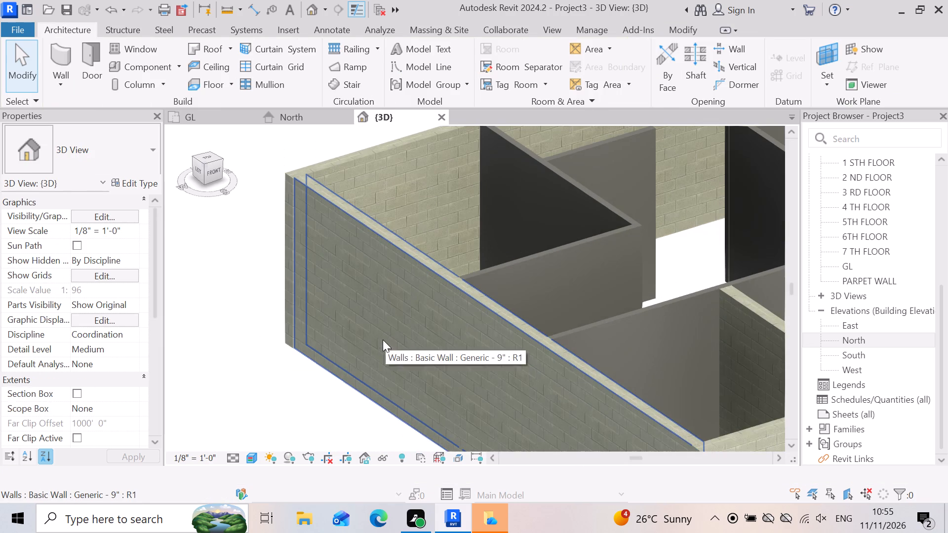
Orbit around the ground-floor walls to examine the north side and the north-east exterior corner.
shift+right_drag(392, 327, 500, 331)
shift+middle_drag(405, 320, 500, 331)
scroll(444, 299, down, 6)
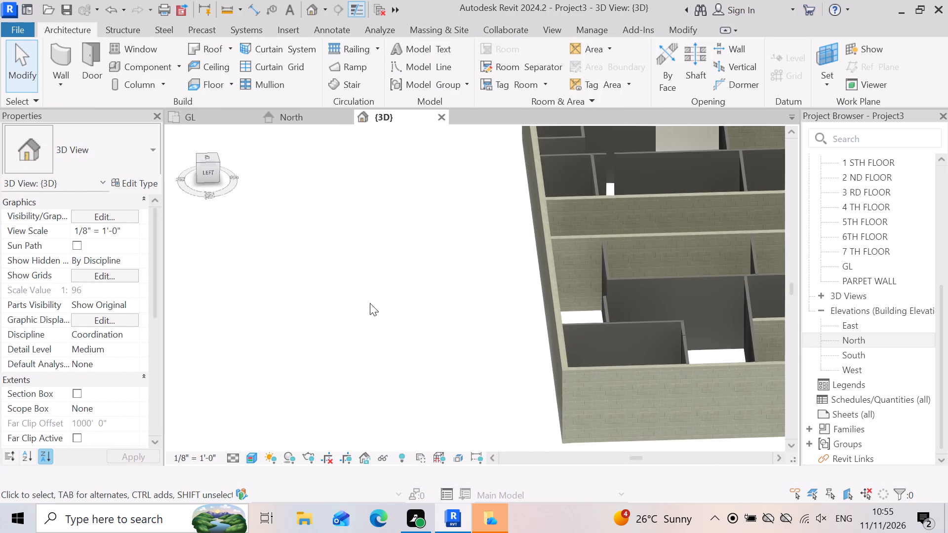
shift+right_drag(436, 366, 562, 326)
shift+middle_drag(436, 364, 436, 359)
shift+middle_drag(437, 357, 562, 326)
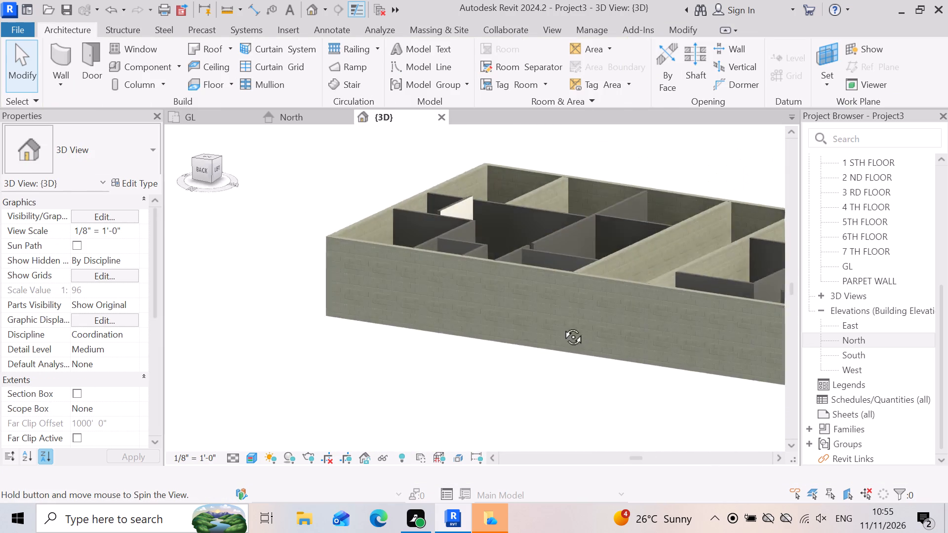
shift+middle_drag(562, 326, 704, 363)
shift+right_drag(562, 326, 706, 363)
scroll(679, 418, up, 6)
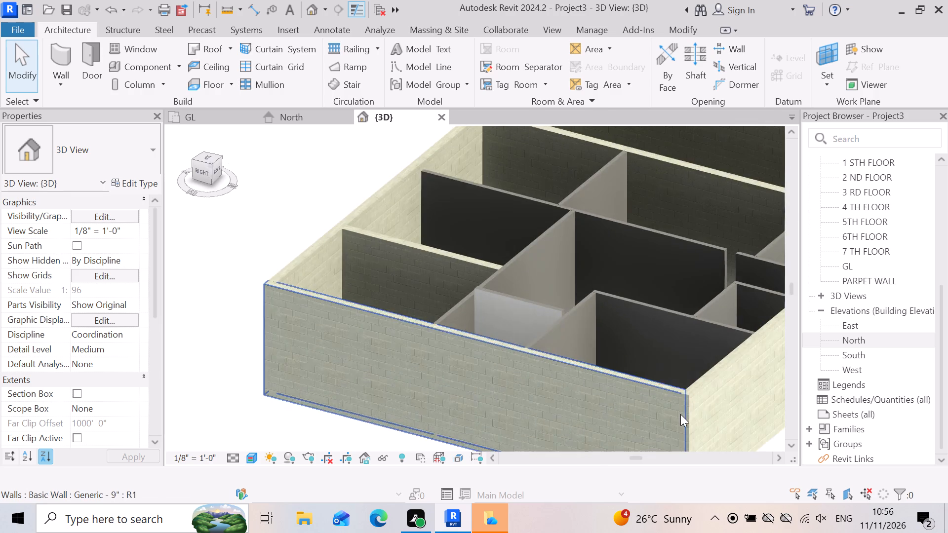
scroll(680, 414, up, 8)
scroll(425, 332, down, 8)
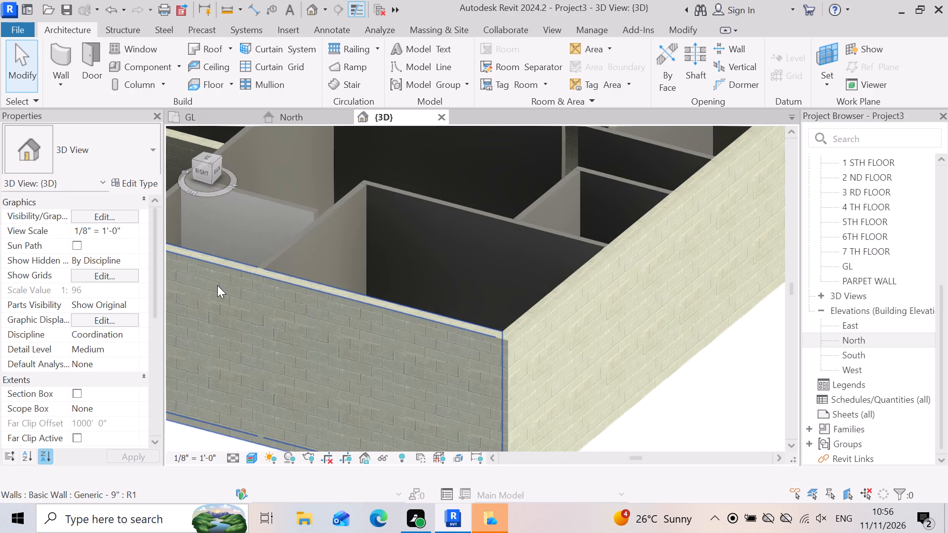
shift+right_drag(251, 283, 426, 308)
shift+middle_drag(268, 285, 420, 312)
scroll(343, 310, down, 12)
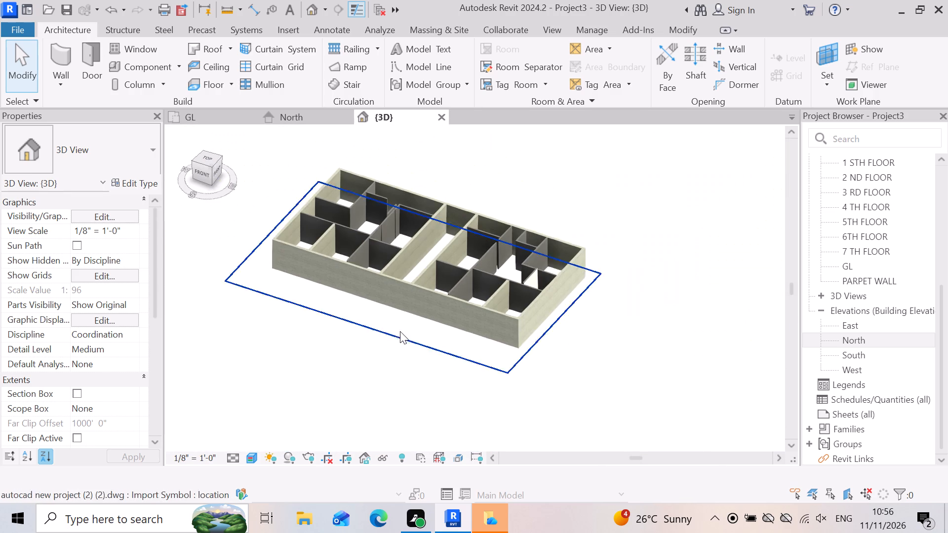
Examine the south-west exterior corner and the adjoining interior partitions in the 3D view.
shift+right_drag(192, 246, 284, 249)
shift+middle_drag(206, 241, 284, 249)
scroll(269, 252, up, 6)
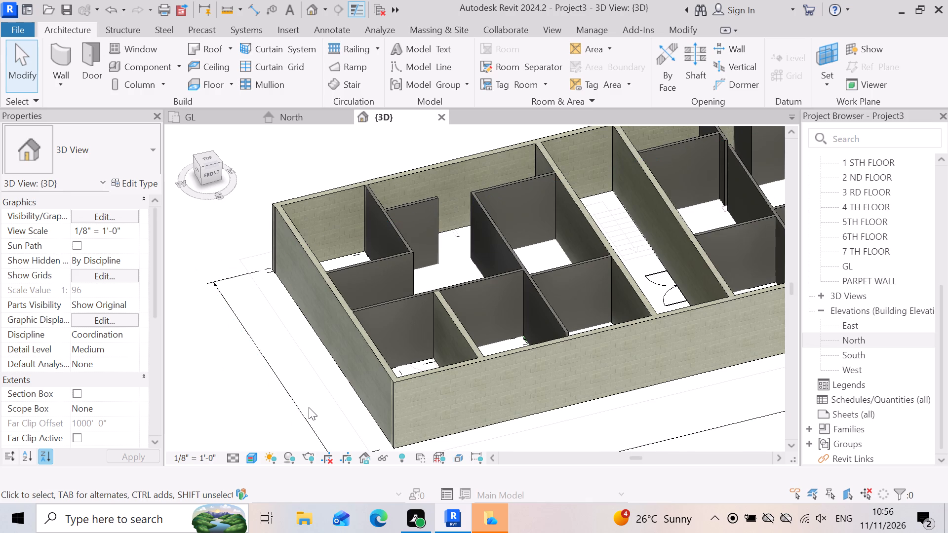
shift+scroll(309, 402, up, 1)
shift+right_drag(311, 396, 296, 356)
shift+middle_drag(310, 394, 296, 356)
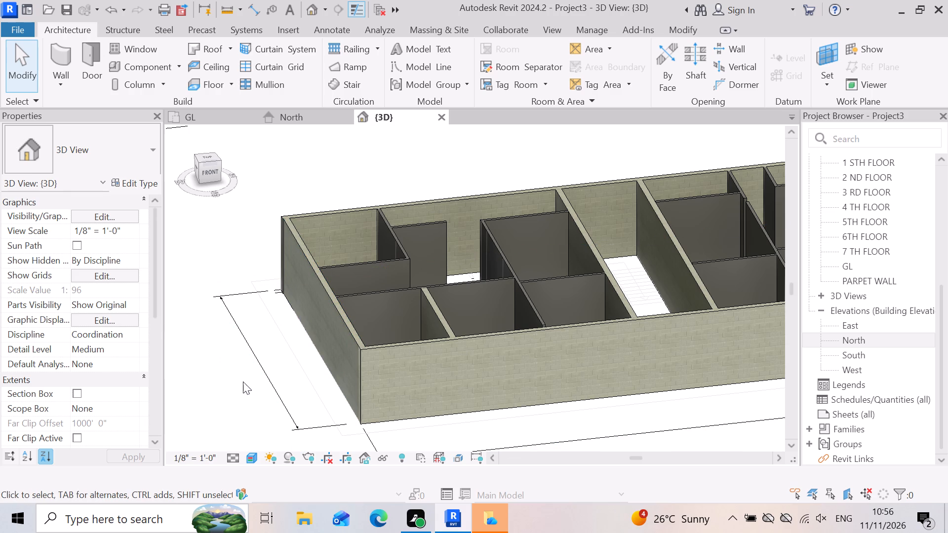
scroll(292, 369, down, 4)
scroll(290, 397, up, 6)
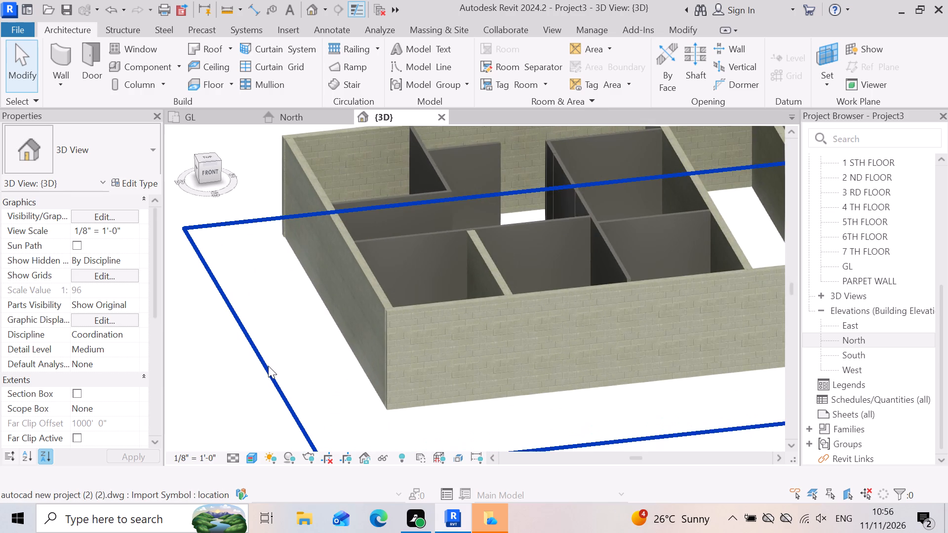
scroll(399, 367, down, 3)
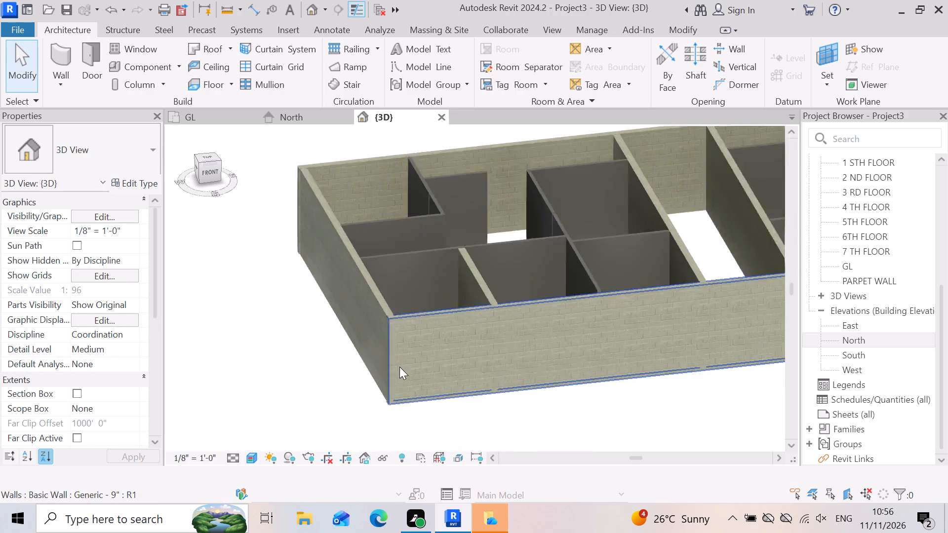
scroll(384, 370, up, 3)
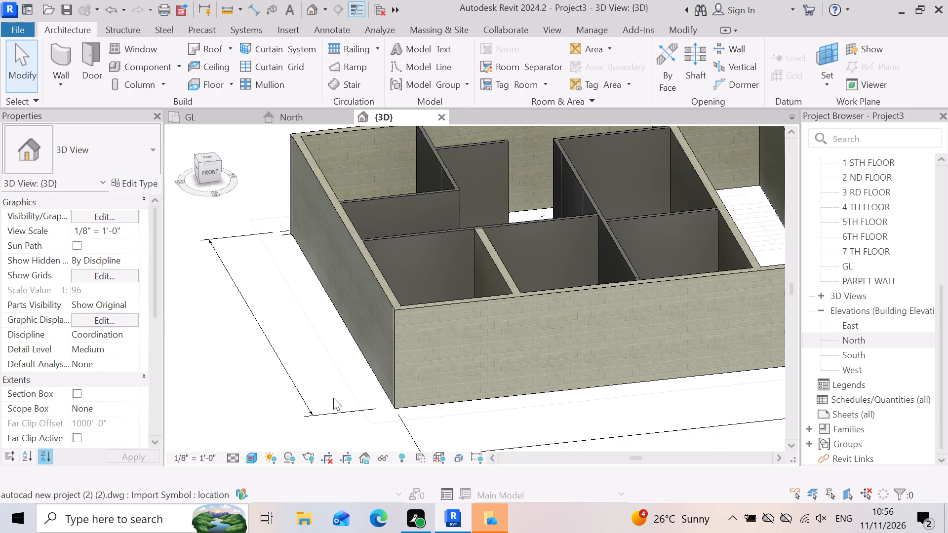
shift+right_drag(343, 358, 341, 337)
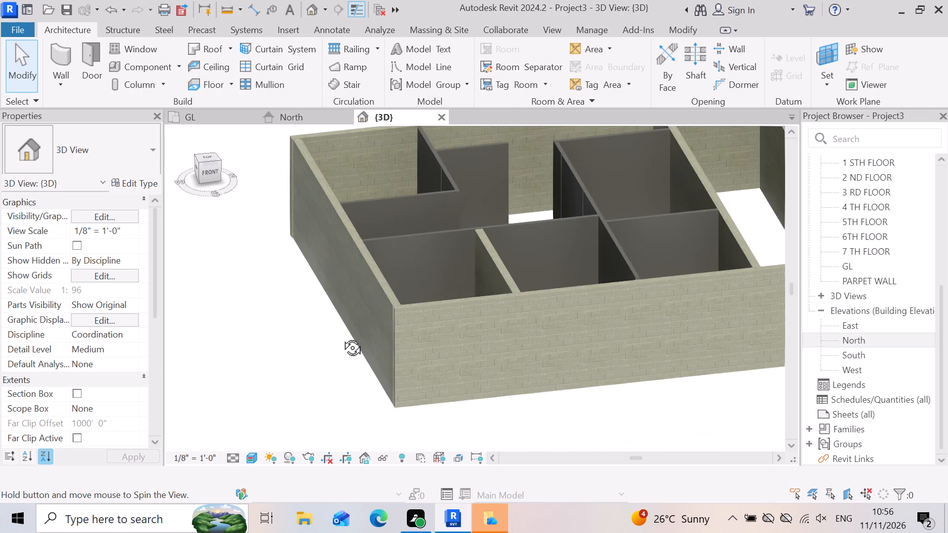
Examine the west side, the north-west corner and the whole wall layout from the north against the floor levels.
shift+right_drag(341, 337, 493, 347)
shift+middle_drag(341, 330, 490, 337)
shift+middle_click(493, 340)
scroll(344, 354, down, 4)
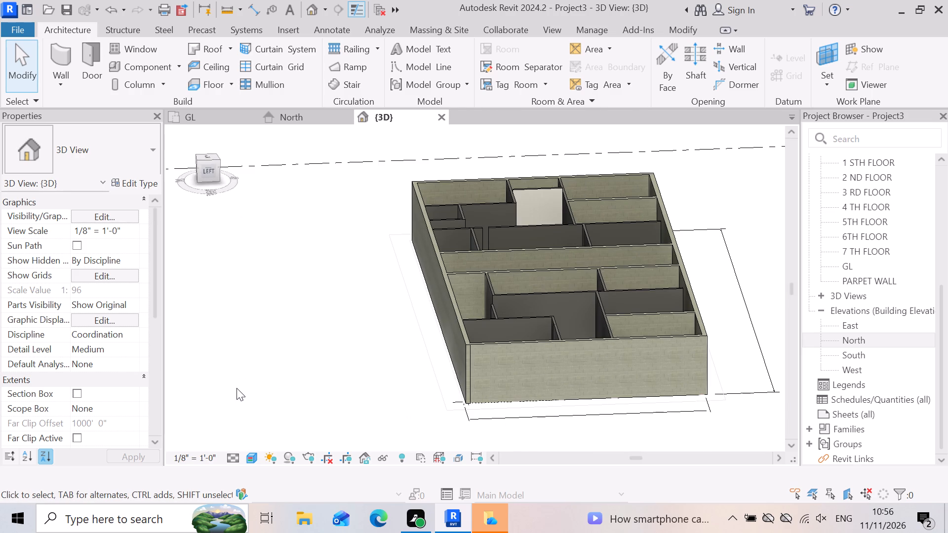
scroll(434, 387, up, 5)
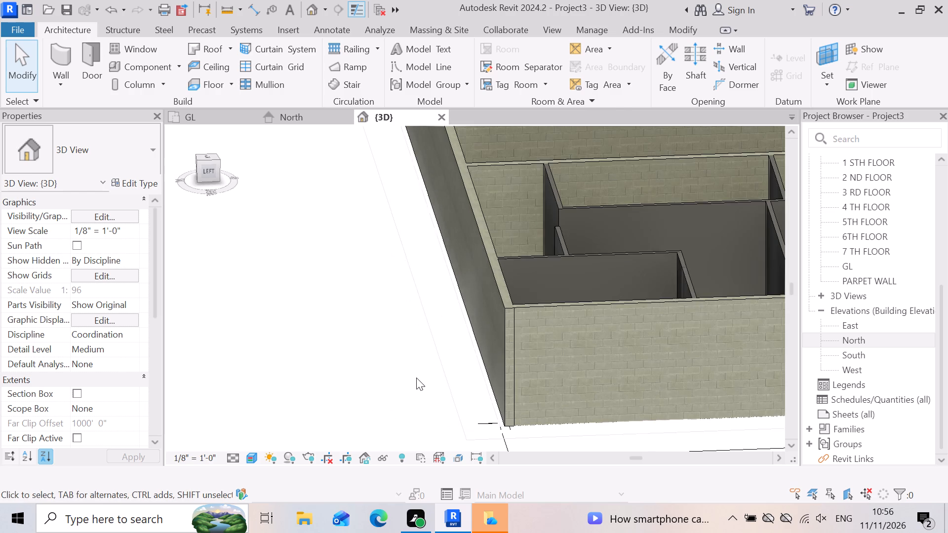
scroll(397, 376, down, 3)
scroll(367, 403, down, 3)
shift+right_drag(359, 397, 365, 376)
shift+middle_drag(356, 390, 365, 376)
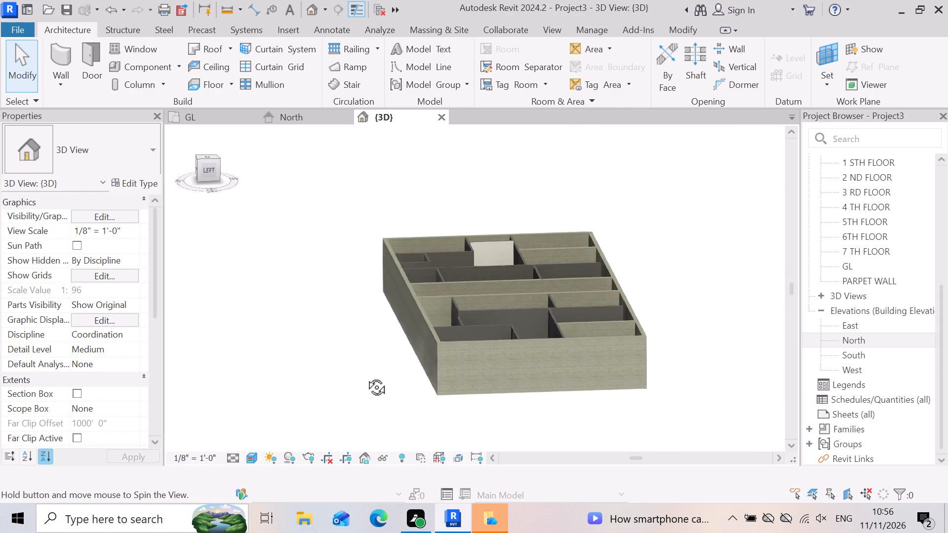
shift+right_drag(365, 376, 459, 396)
shift+middle_drag(365, 376, 459, 396)
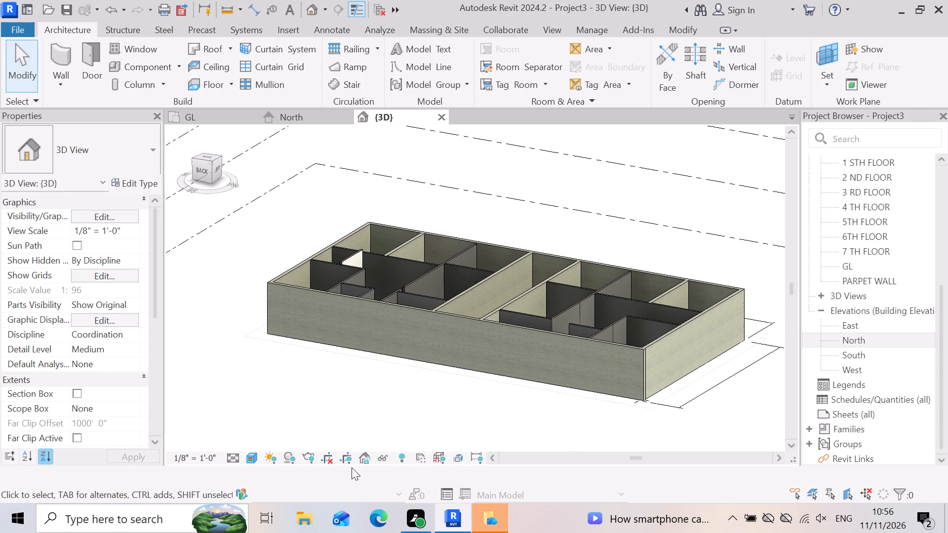
scroll(502, 490, down, 1)
scroll(451, 443, down, 2)
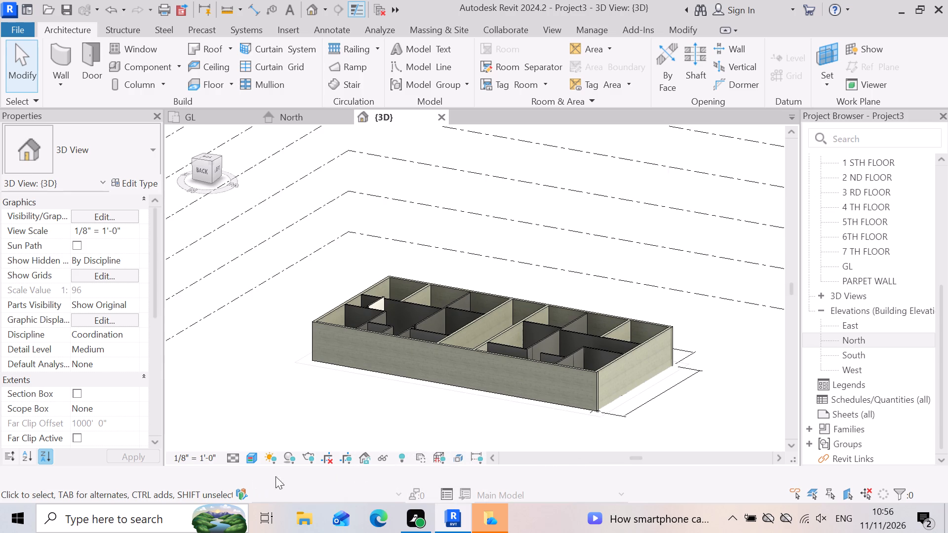
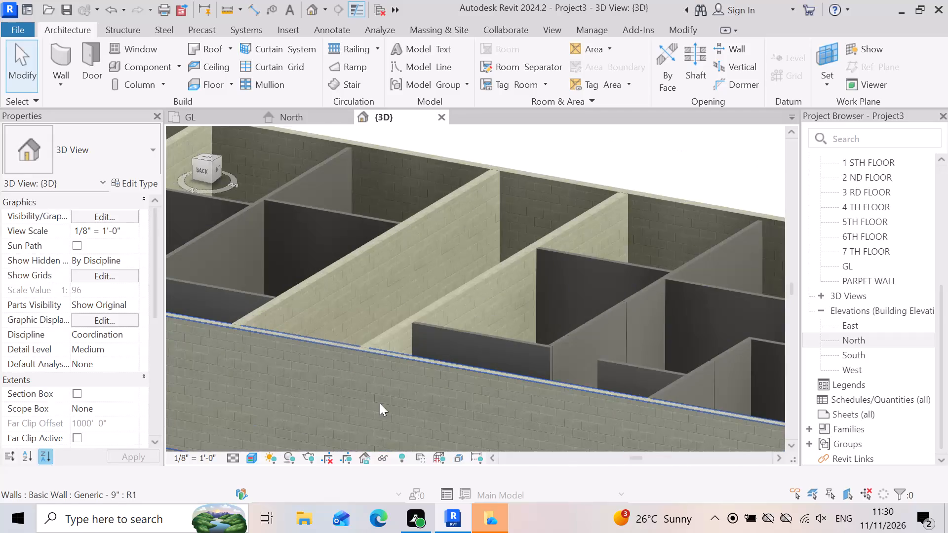
Examine the north wall and its partition junctions in 3D, and orbit around to view the building's east end.
scroll(518, 322, down, 8)
scroll(303, 387, up, 4)
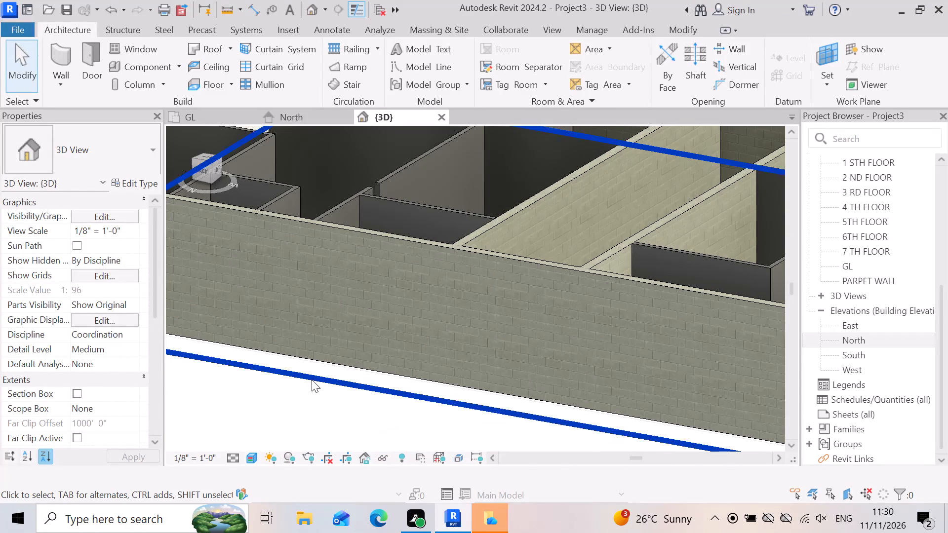
scroll(502, 342, down, 8)
scroll(455, 362, up, 1)
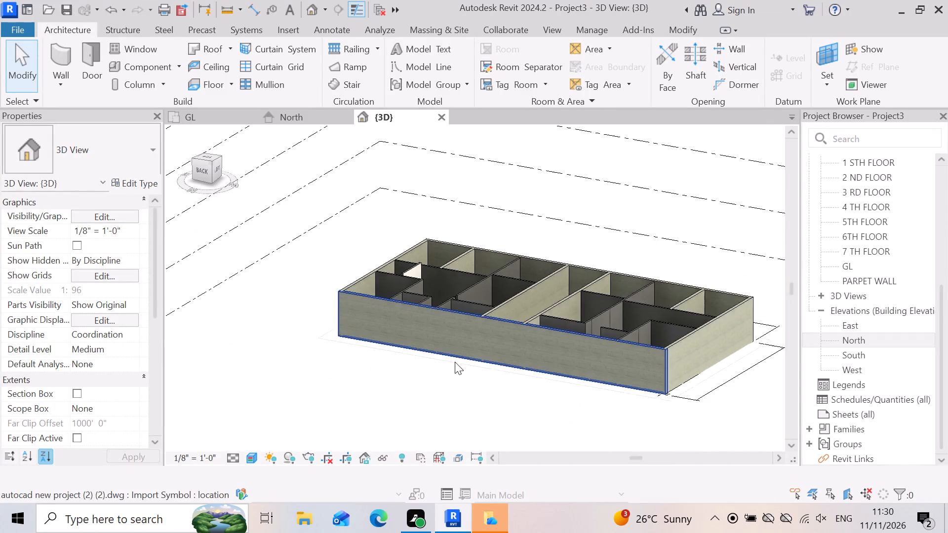
scroll(455, 362, up, 1)
scroll(321, 385, down, 3)
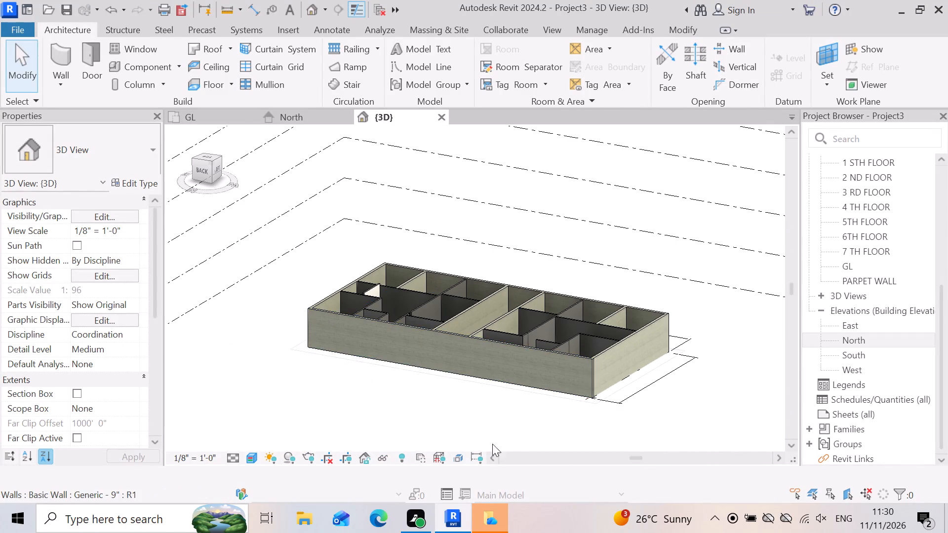
shift+right_drag(496, 414, 687, 422)
shift+middle_drag(499, 410, 687, 422)
shift+scroll(624, 409, up, 1)
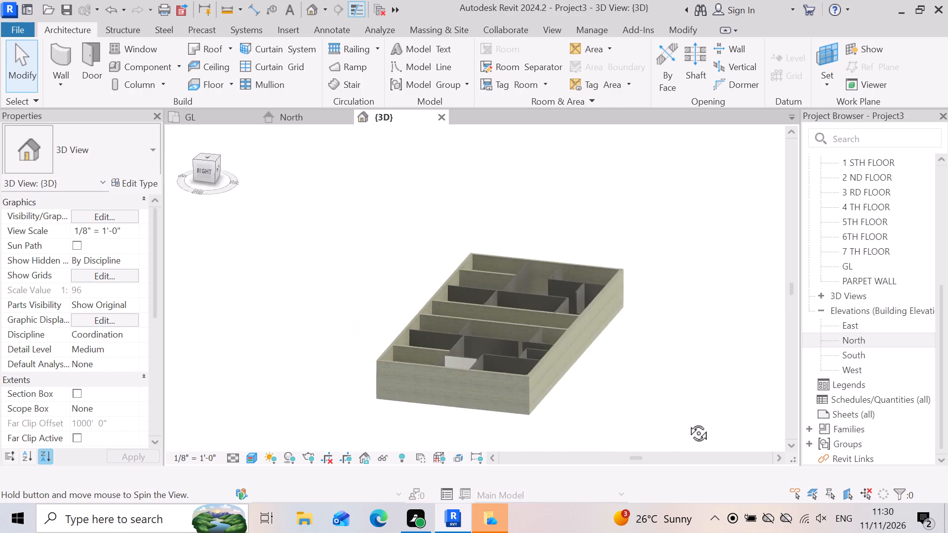
shift+right_drag(687, 422, 751, 429)
shift+middle_drag(687, 422, 751, 429)
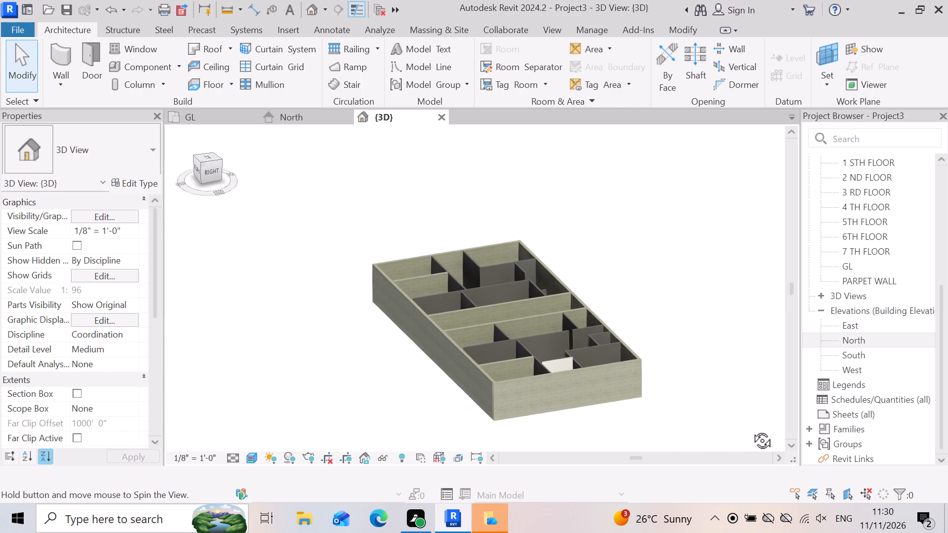
Examine the north-east rooms and their partition junctions from the north side in the 3D view.
shift+middle_drag(751, 429, 456, 371)
shift+right_drag(751, 429, 456, 371)
shift+middle_drag(456, 371, 546, 431)
shift+right_drag(456, 371, 535, 410)
scroll(302, 354, up, 3)
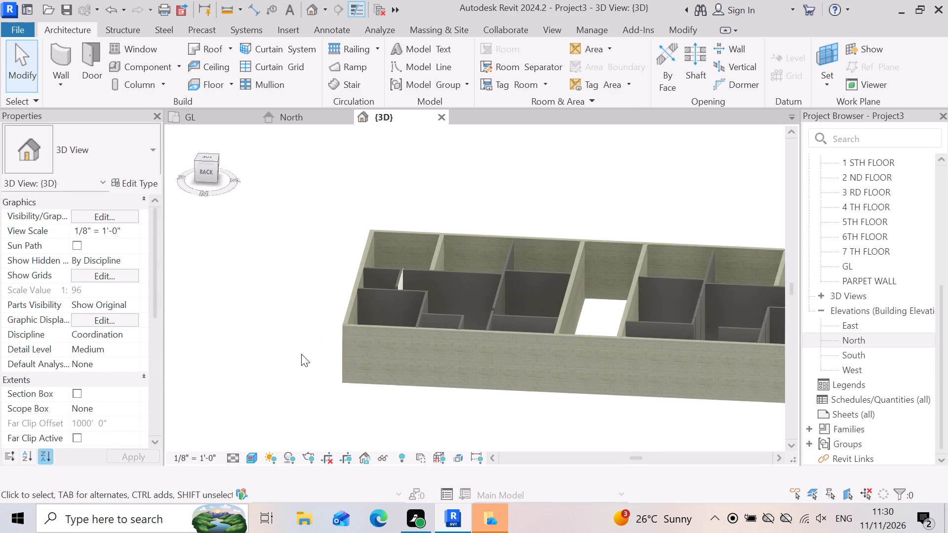
scroll(561, 381, up, 2)
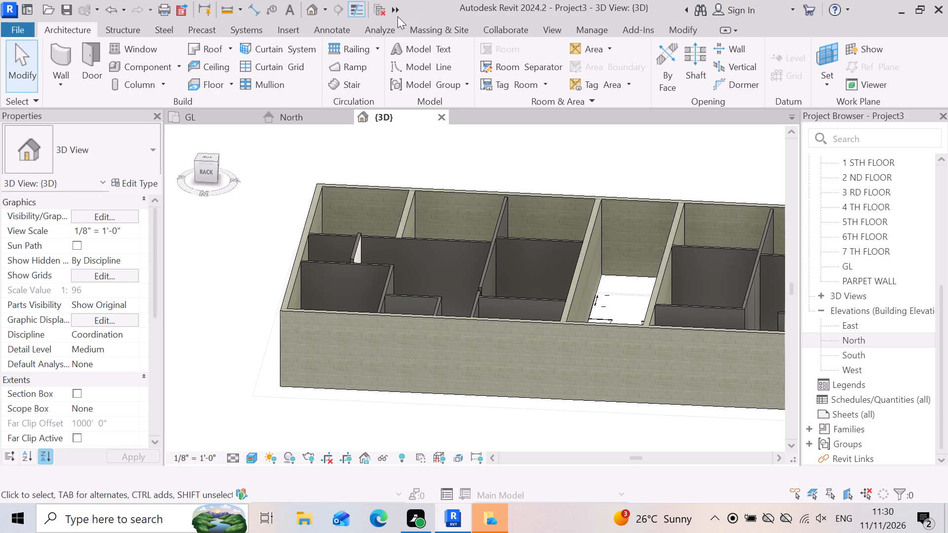
scroll(397, 177, up, 4)
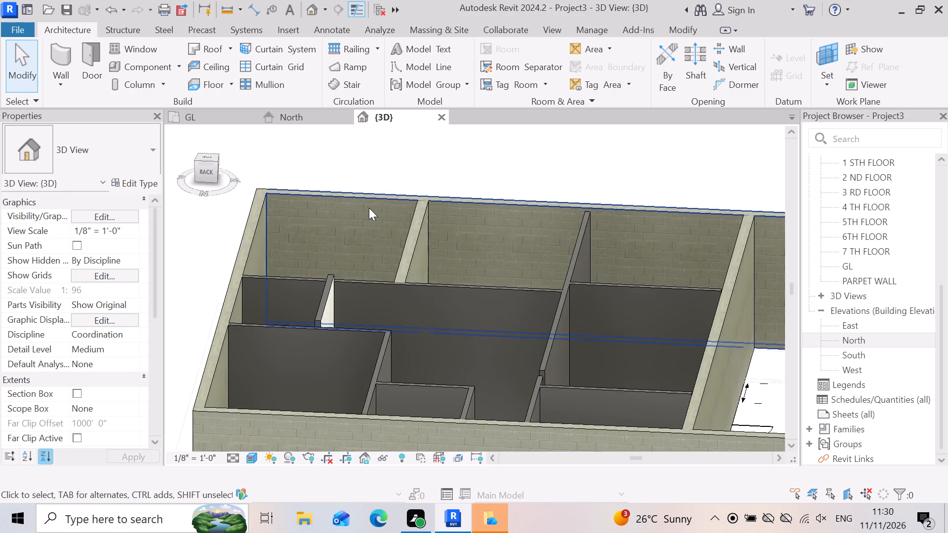
scroll(407, 183, down, 4)
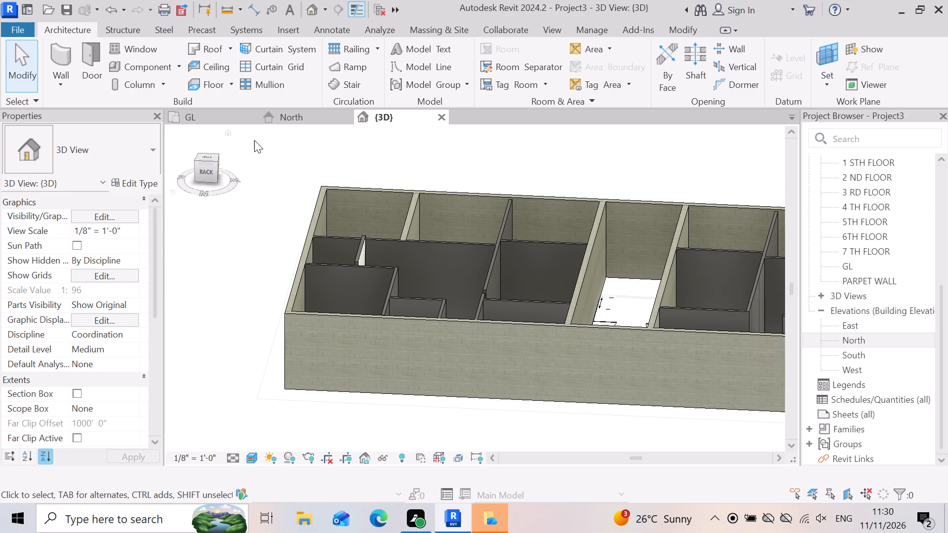
Start the Door command in the GL floor plan, focused on the 3' door opening of the north-west room.
click(220, 114)
scroll(415, 350, down, 5)
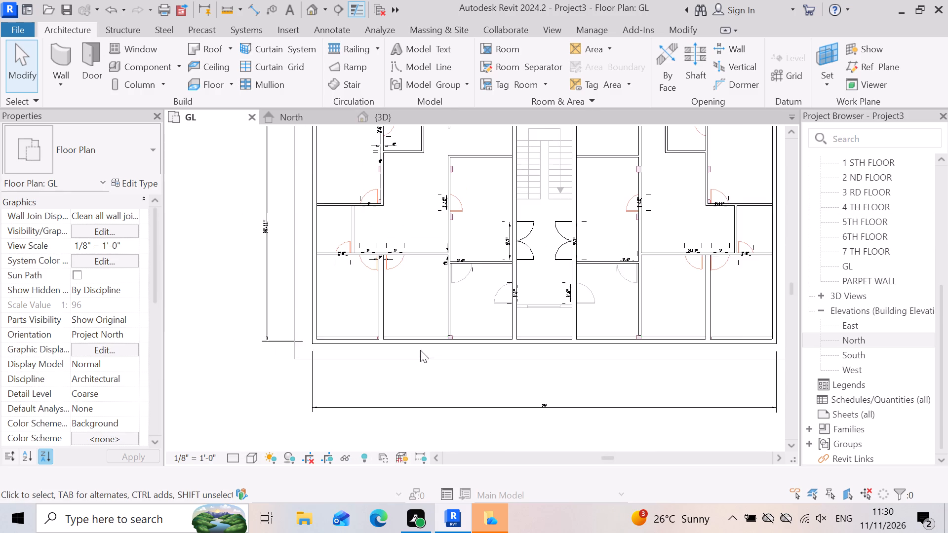
scroll(390, 391, down, 4)
scroll(526, 305, up, 3)
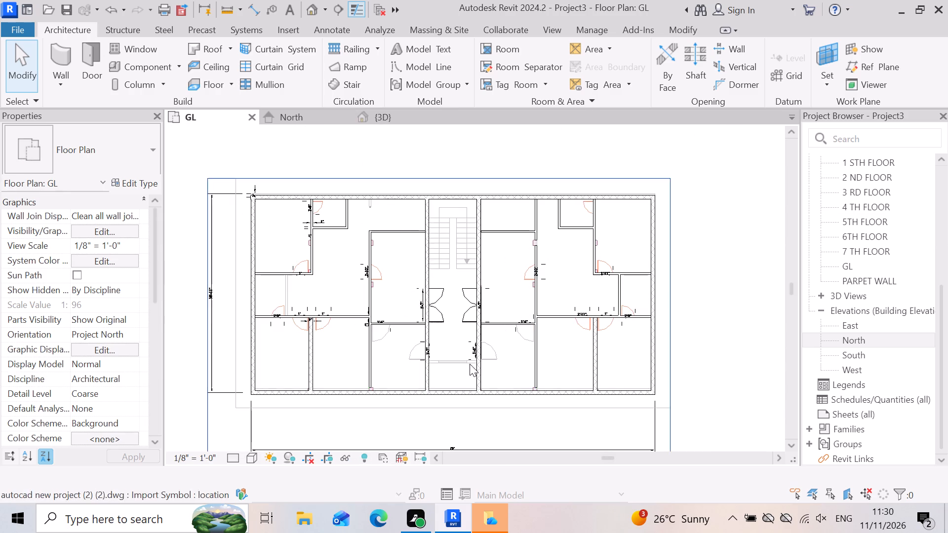
scroll(459, 371, up, 4)
scroll(615, 414, down, 4)
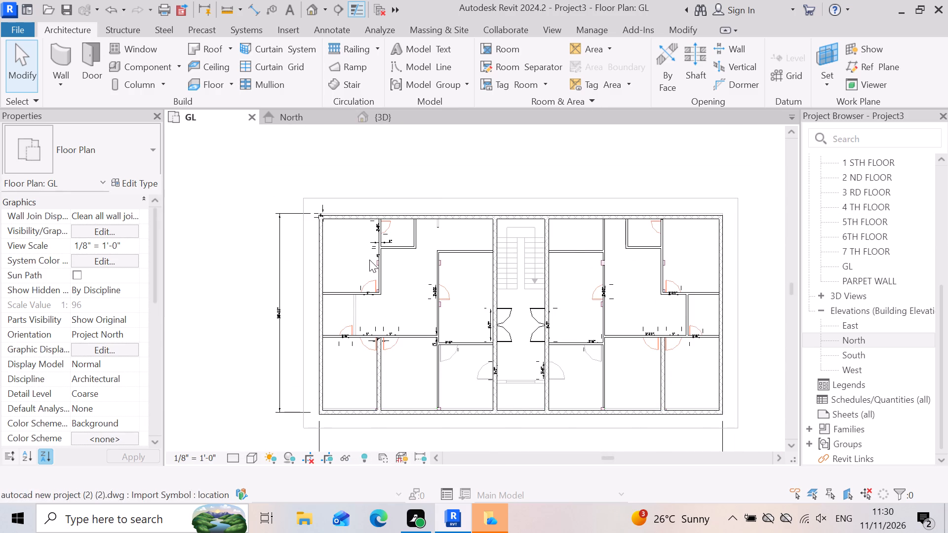
scroll(369, 260, up, 9)
scroll(293, 387, up, 4)
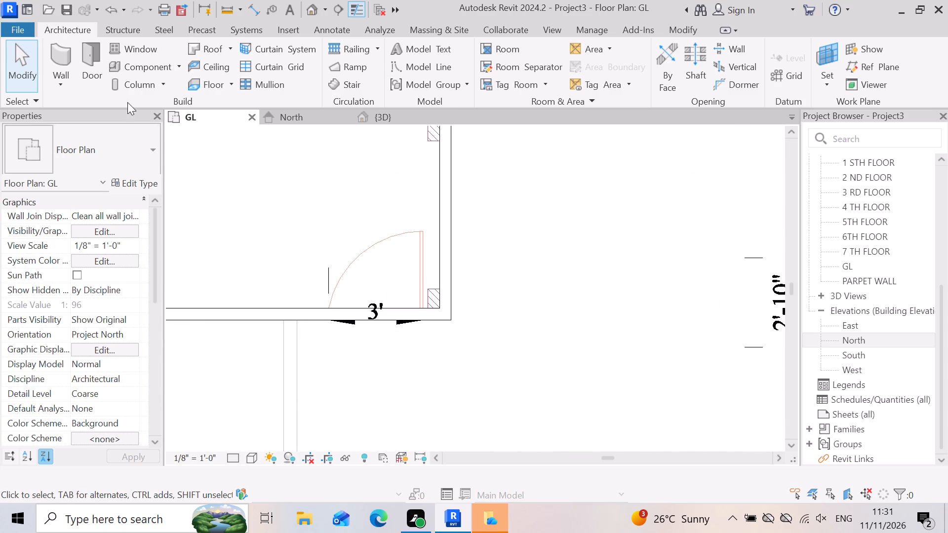
click(91, 44)
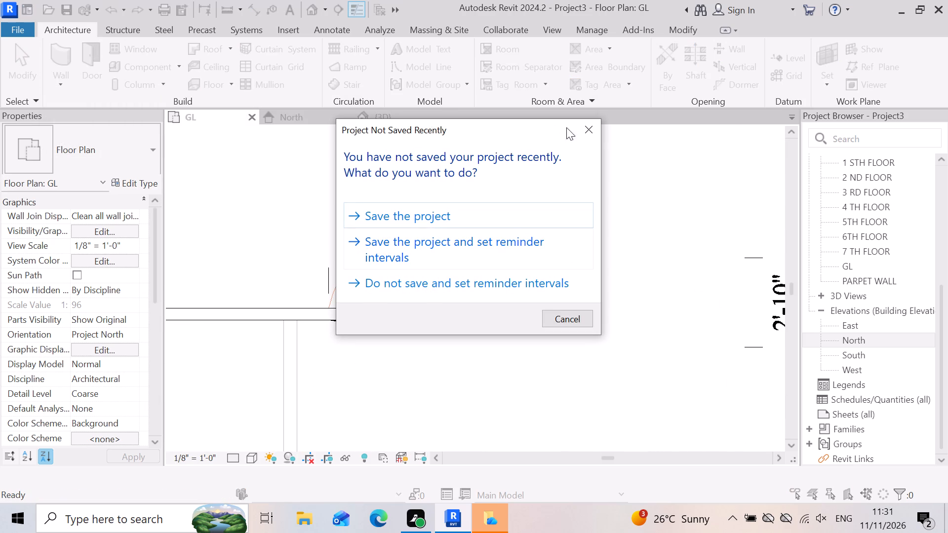
click(582, 130)
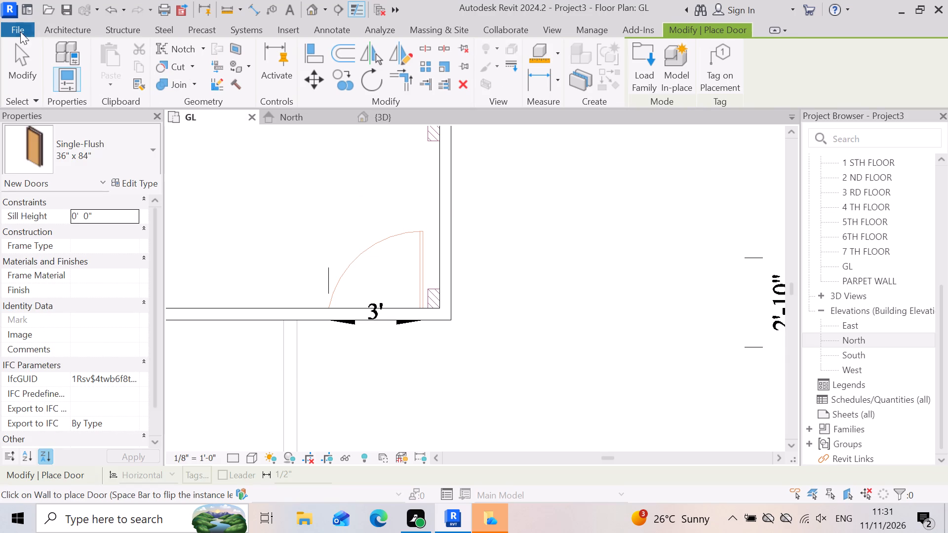
click(51, 26)
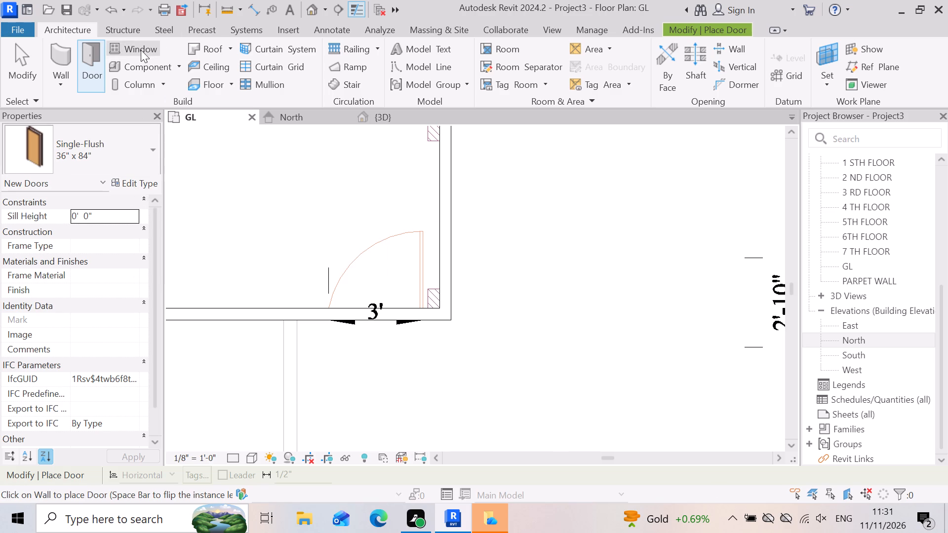
click(86, 62)
double_click(85, 63)
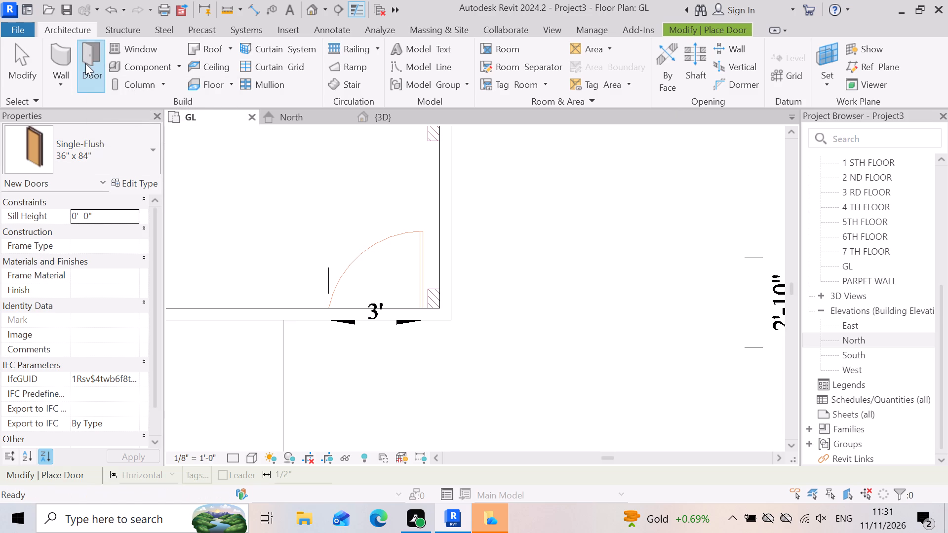
click(70, 51)
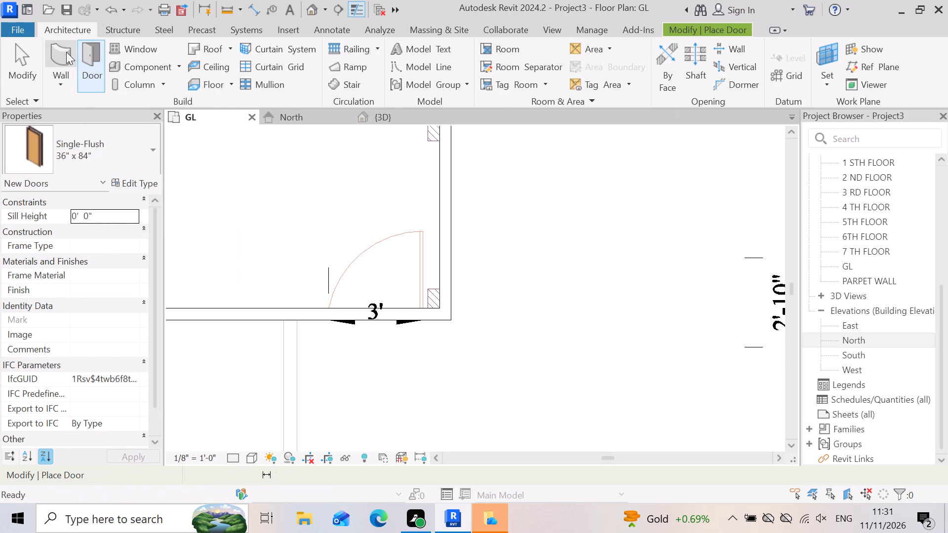
click(76, 24)
click(98, 44)
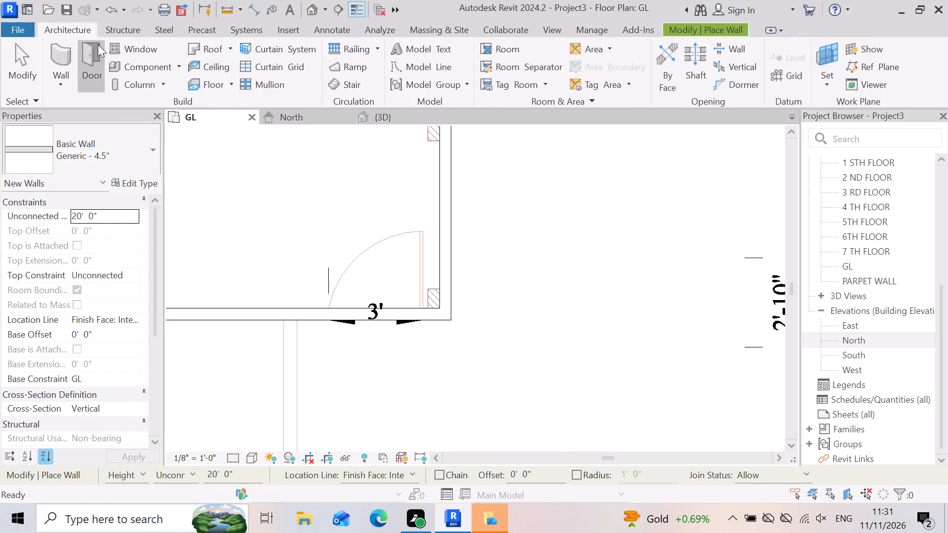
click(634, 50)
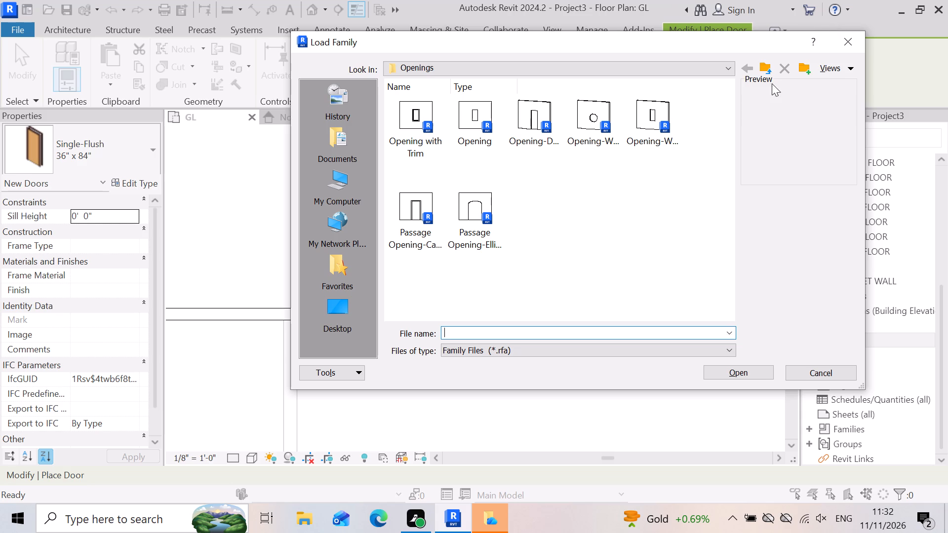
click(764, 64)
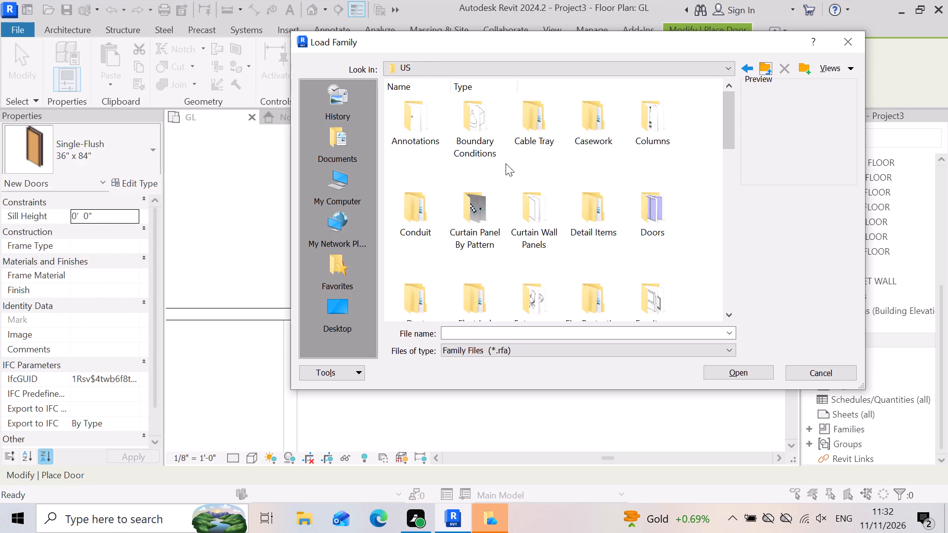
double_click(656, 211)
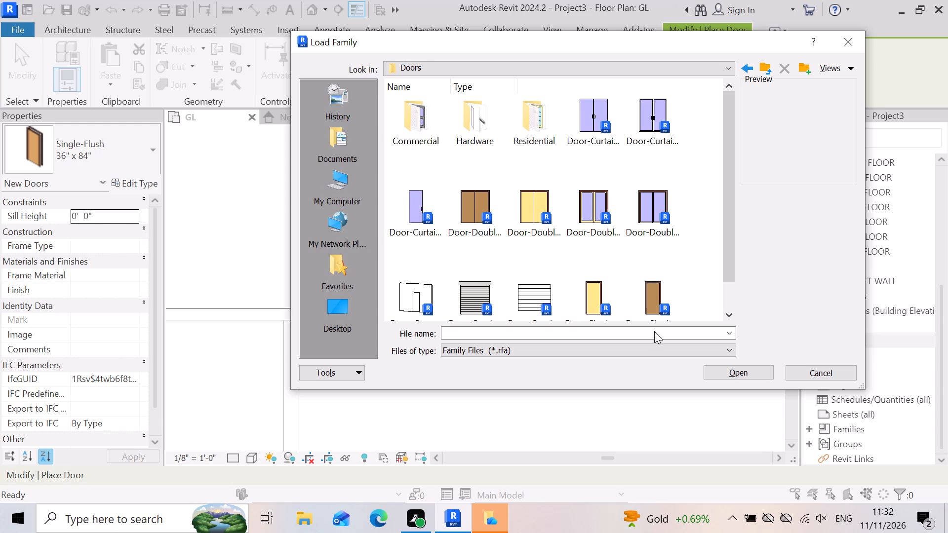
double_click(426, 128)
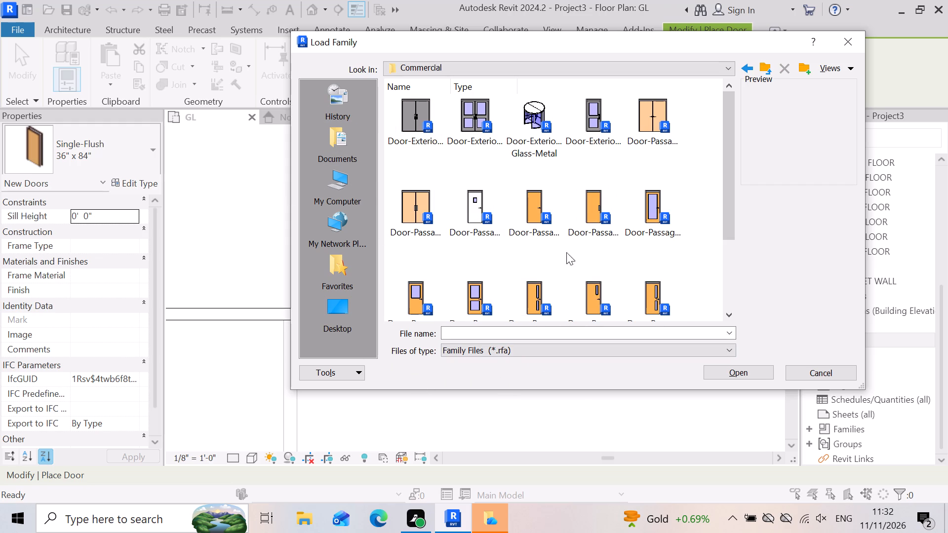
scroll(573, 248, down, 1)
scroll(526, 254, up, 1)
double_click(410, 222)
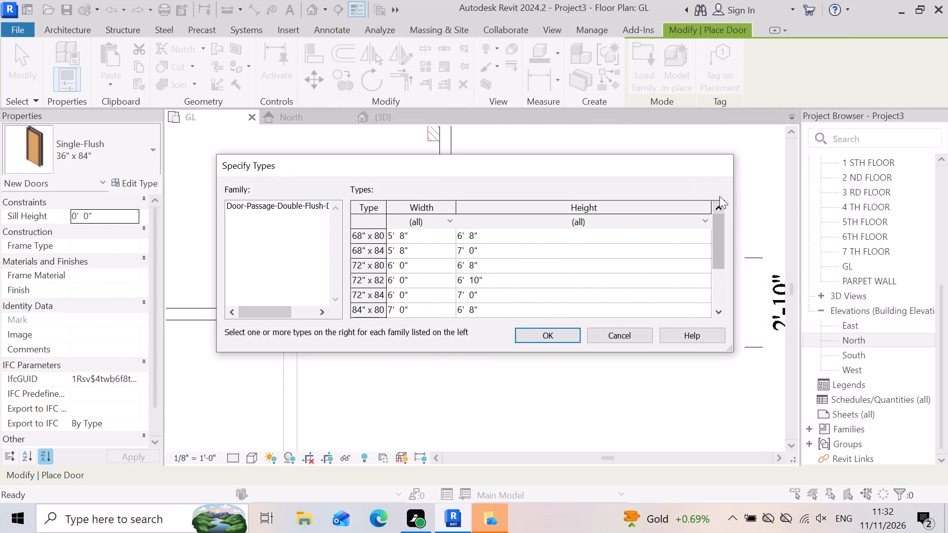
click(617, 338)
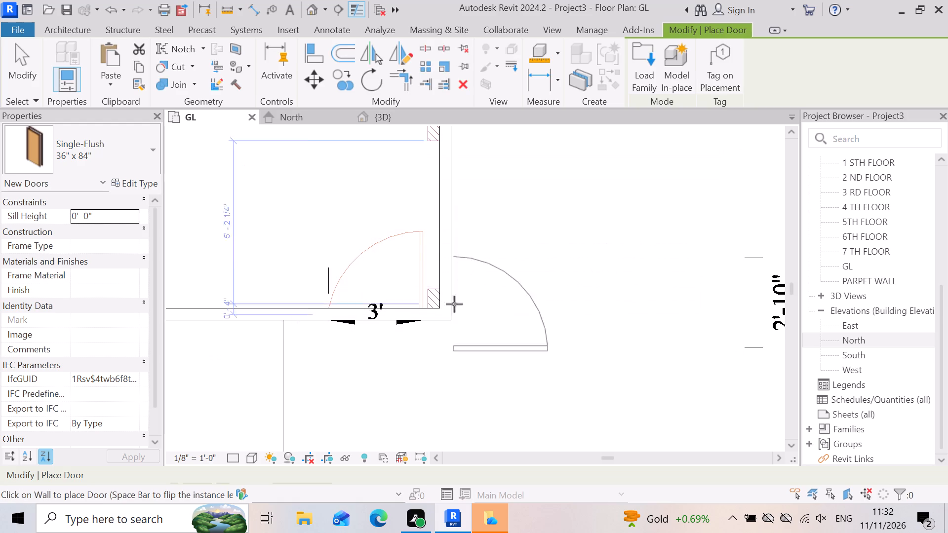
Load the Door-Passage-Single-Vision_Lite family from the Commercial doors folder of the family library.
scroll(544, 322, down, 1)
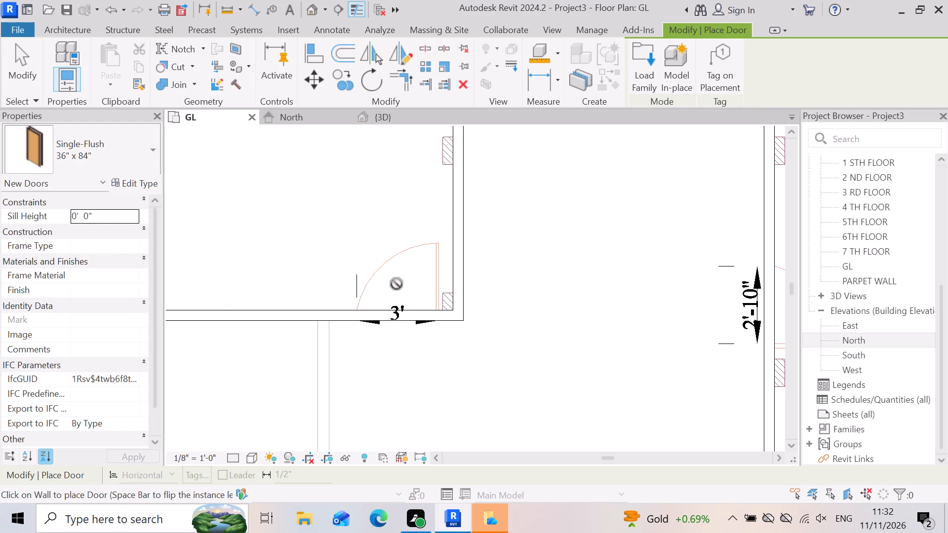
click(637, 62)
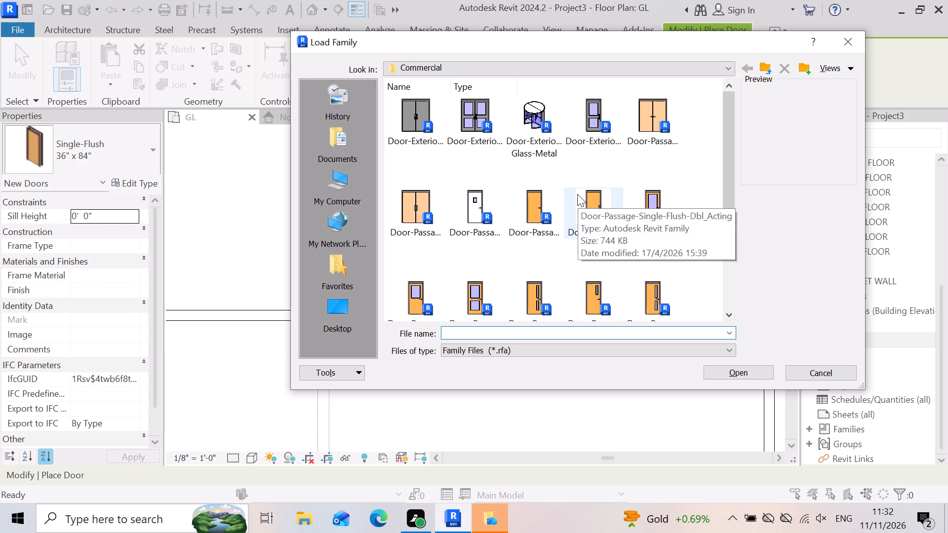
scroll(577, 194, down, 2)
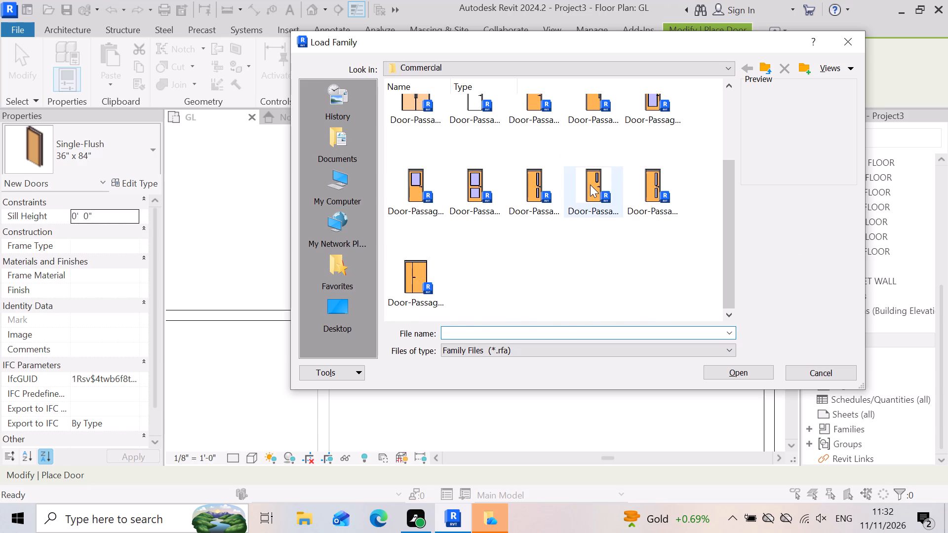
double_click(590, 185)
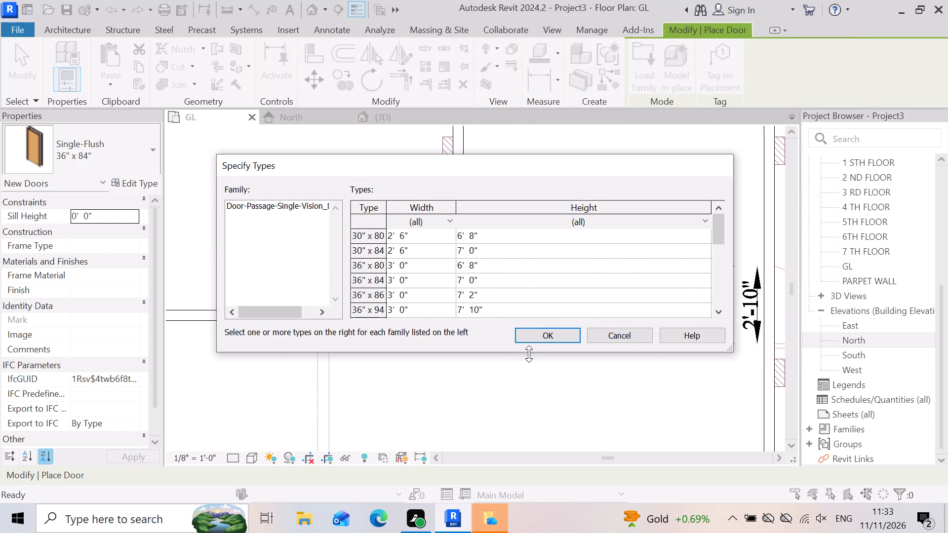
click(547, 337)
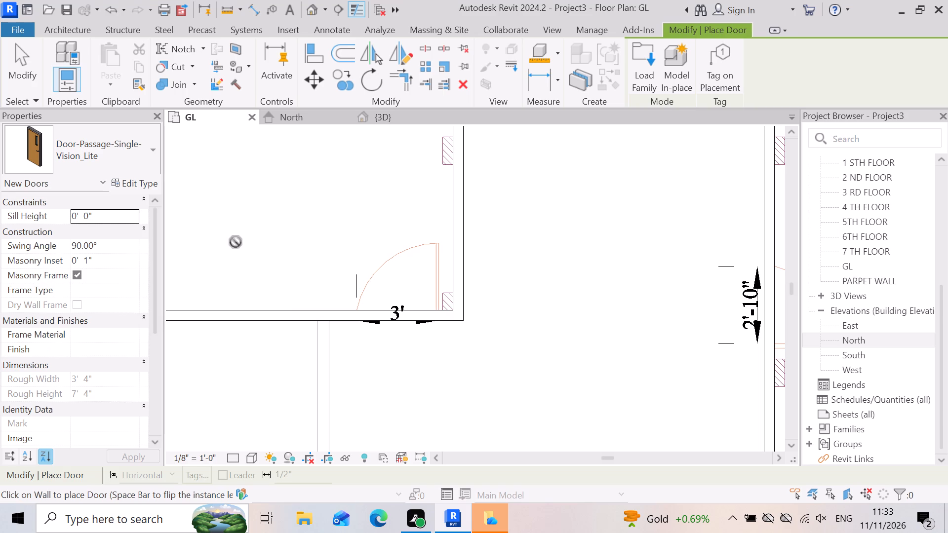
Duplicate the Door-Passage-Single-Vision_Lite door type and name the new type 3'X7'.
scroll(482, 325, down, 3)
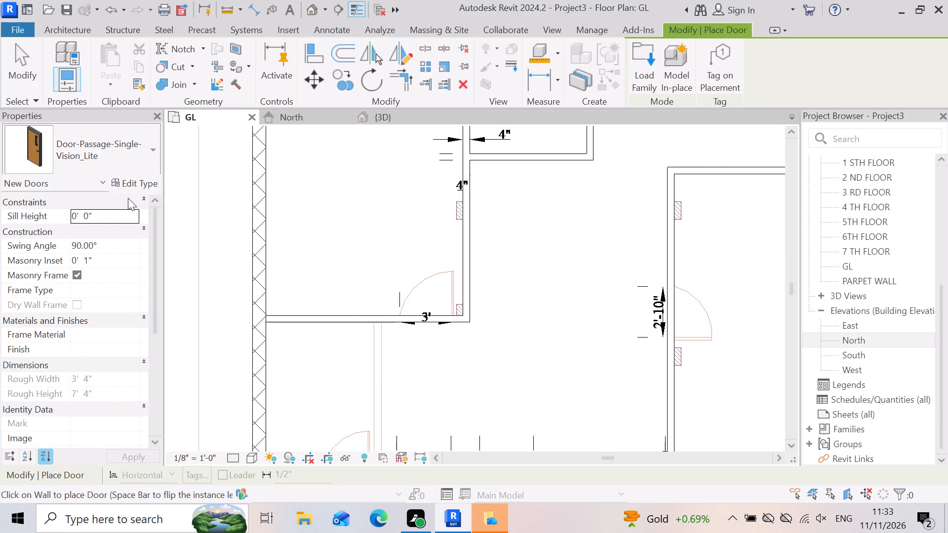
click(132, 181)
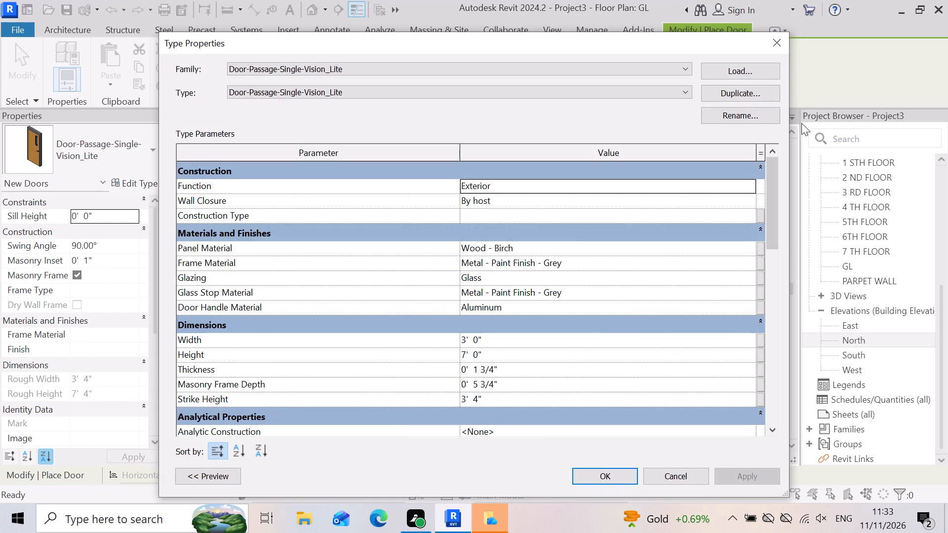
click(740, 89)
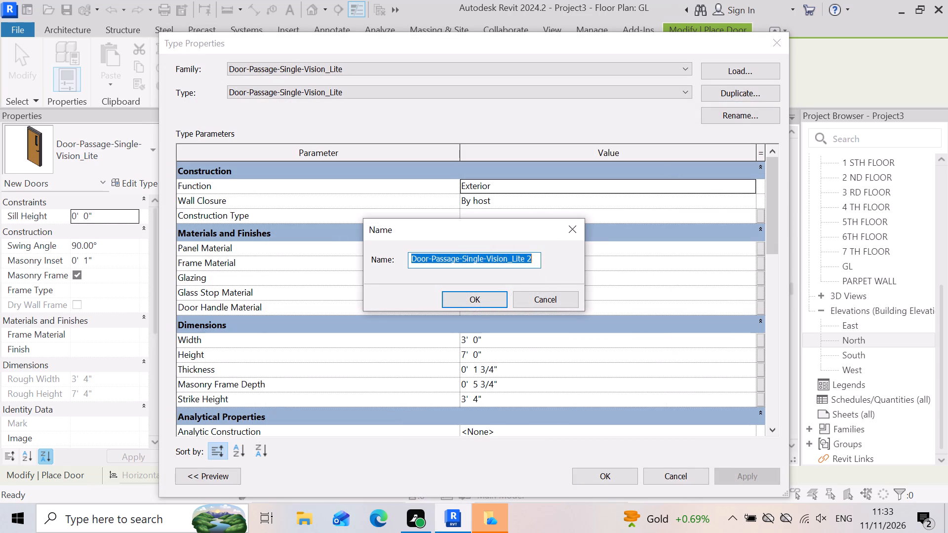
click(537, 259)
key(BackSpace)
key(BackSpace)
key(BackSpace)
key(BackSpace)
key(BackSpace)
key(BackSpace)
key(BackSpace)
key(BackSpace)
key(BackSpace)
key(BackSpace)
key(BackSpace)
key(BackSpace)
key(BackSpace)
key(BackSpace)
key(BackSpace)
key(BackSpace)
key(BackSpace)
key(BackSpace)
key(BackSpace)
key(BackSpace)
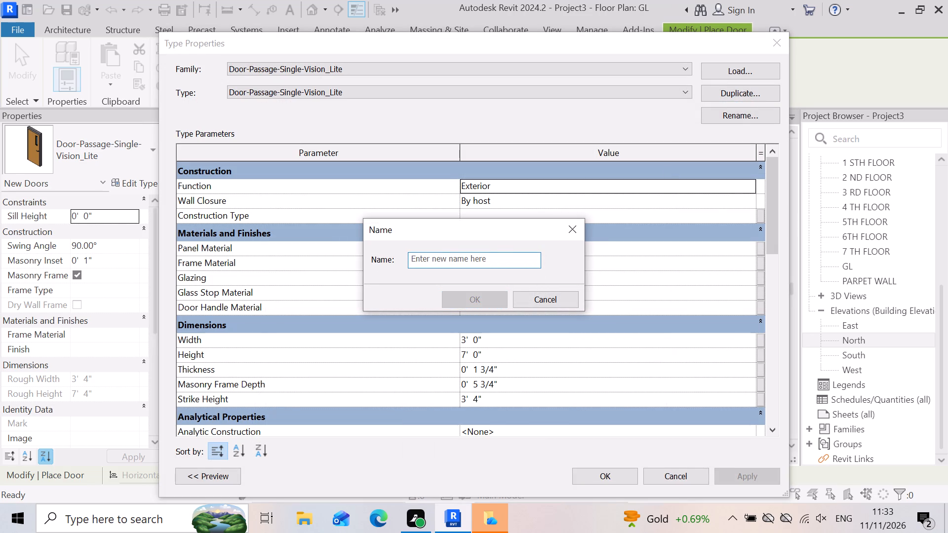
key(3)
key(apostrophe)
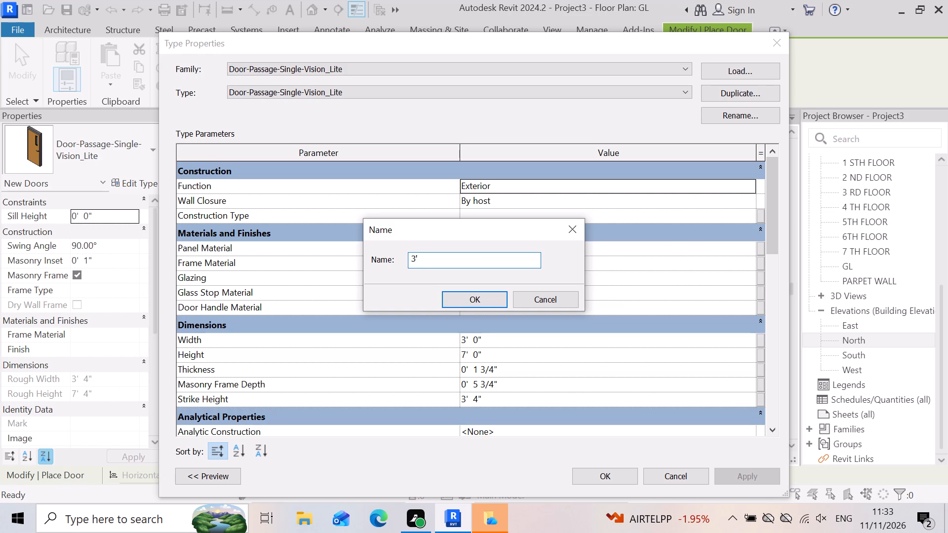
key(x)
key(7)
key(apostrophe)
key(Return)
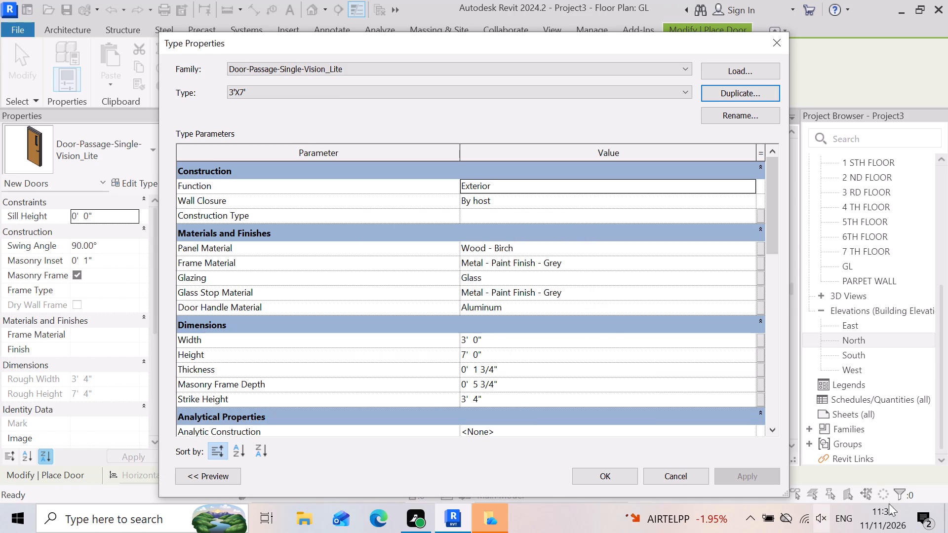
click(603, 483)
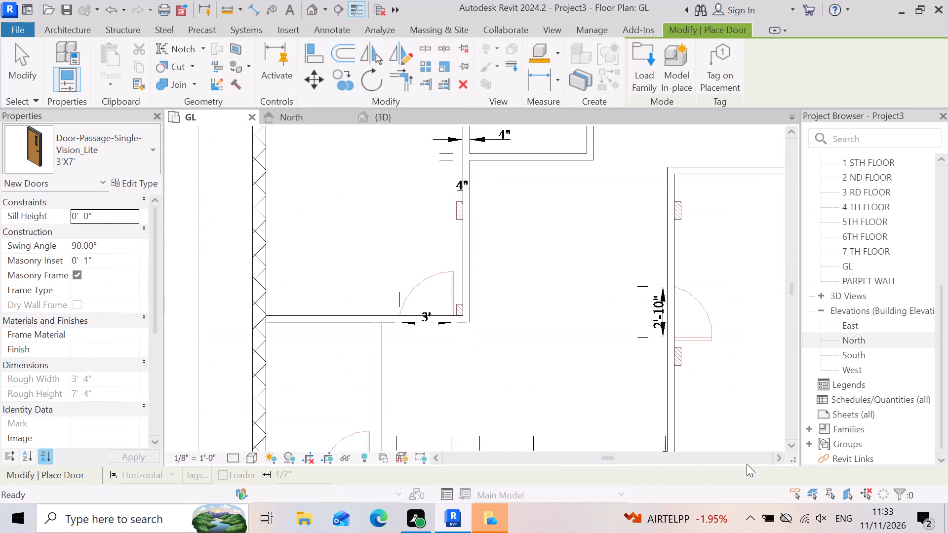
Place a 3'X7' door in the north-west room's 3' opening and flip it to swing into the room, hinged on the east jamb.
scroll(526, 343, down, 5)
scroll(504, 354, up, 7)
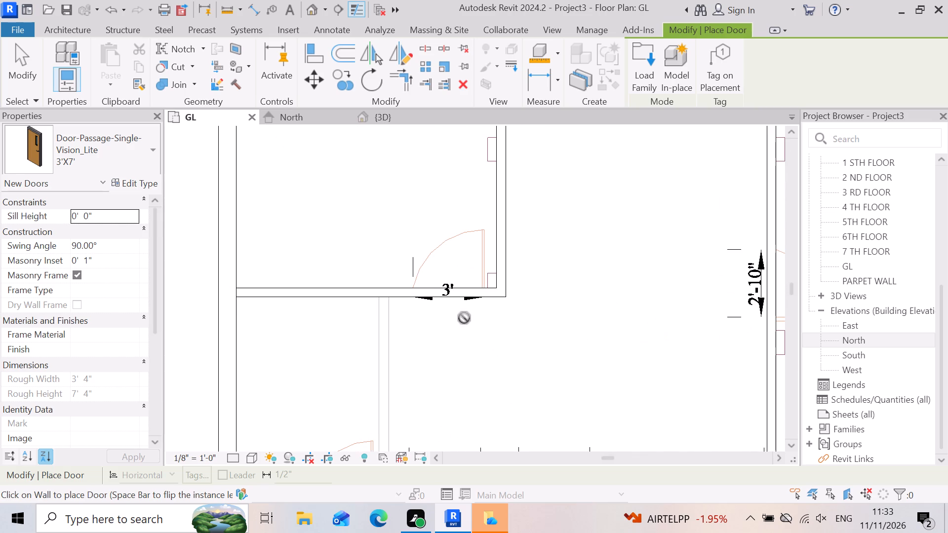
click(444, 293)
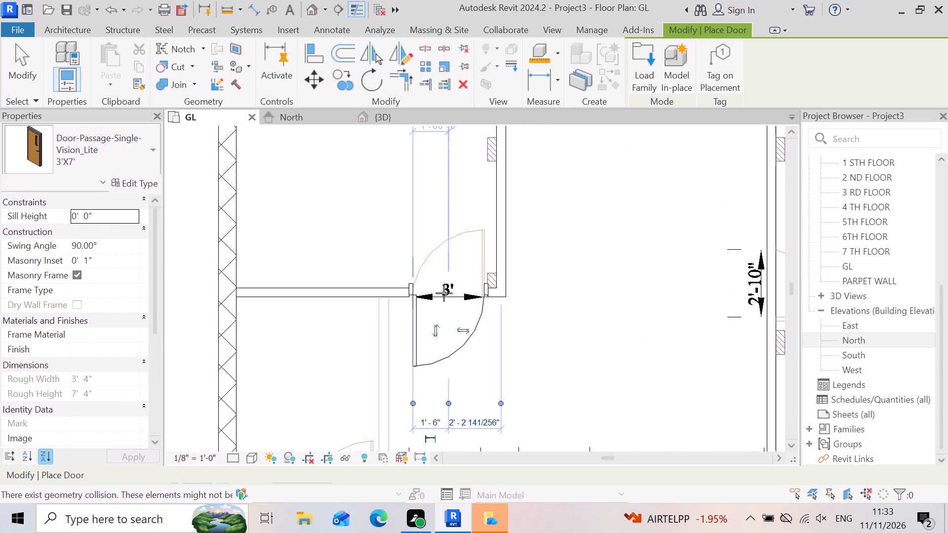
click(435, 335)
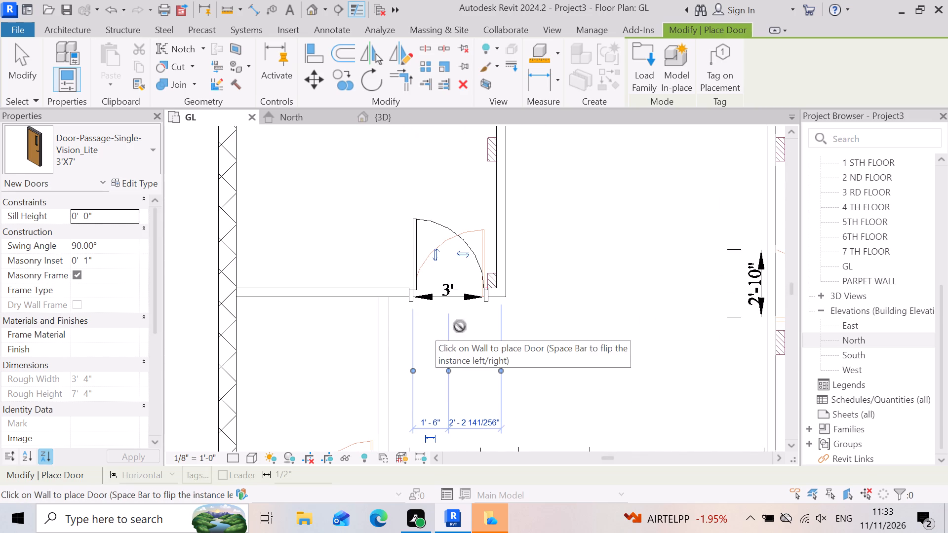
click(466, 264)
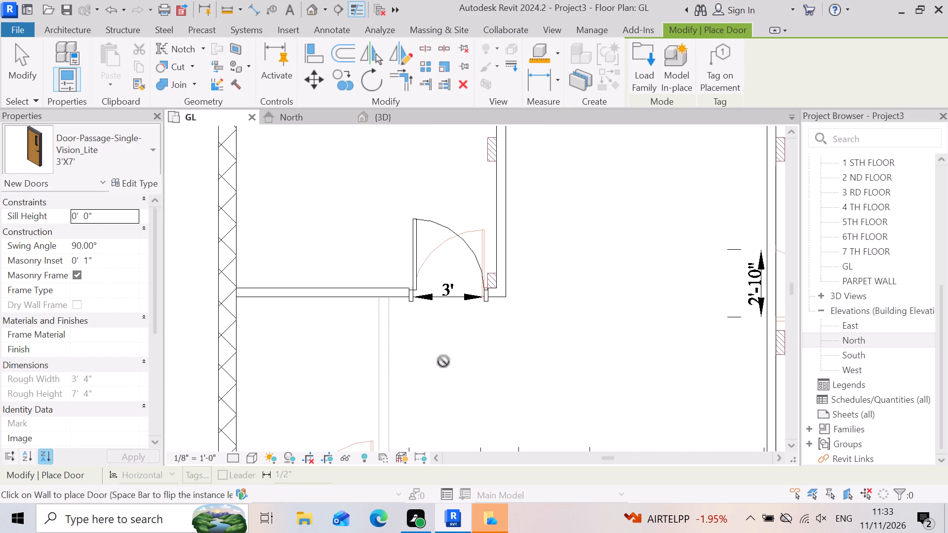
key(Escape)
click(472, 257)
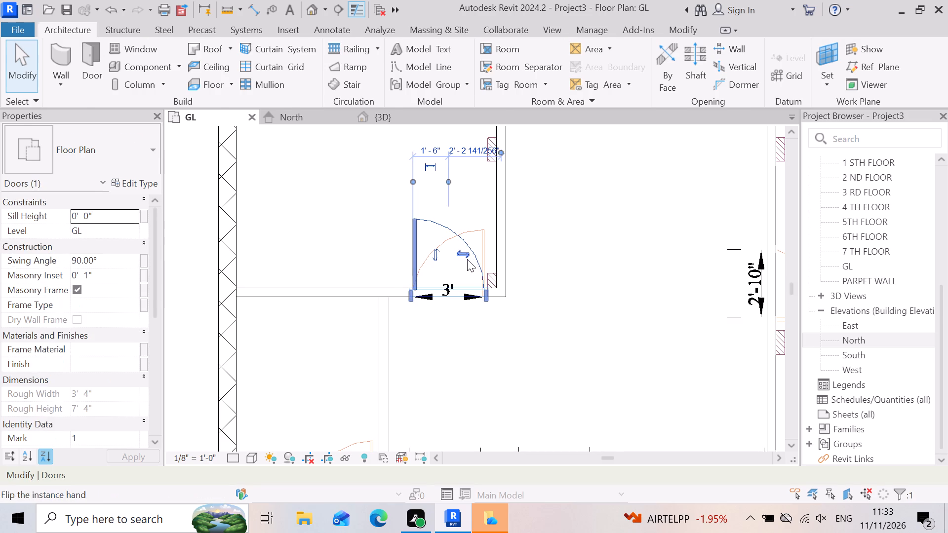
click(468, 257)
Place a 3'X7' door in the 3' opening just east of the 9" partition, flipped to swing south and hinged beside the partition.
scroll(541, 356, down, 9)
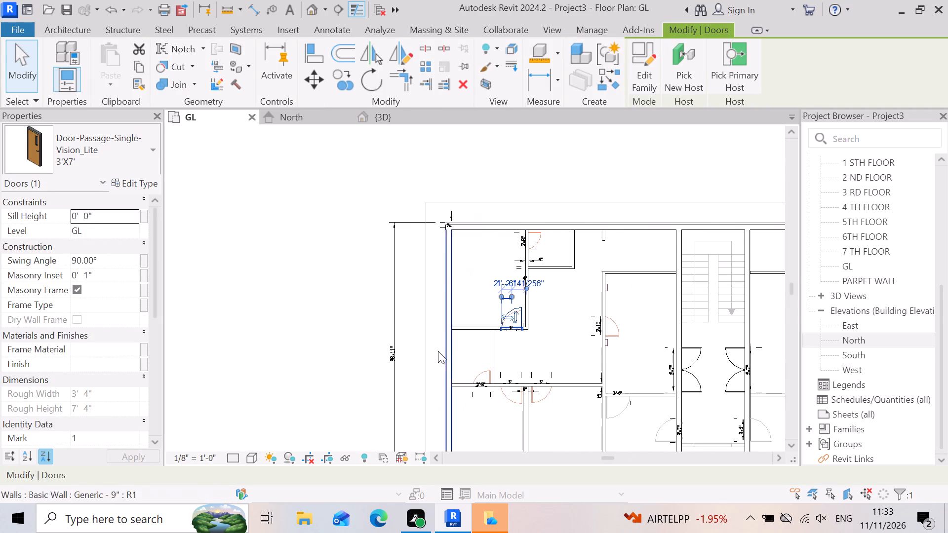
scroll(547, 309, down, 3)
scroll(518, 406, up, 2)
scroll(542, 344, up, 4)
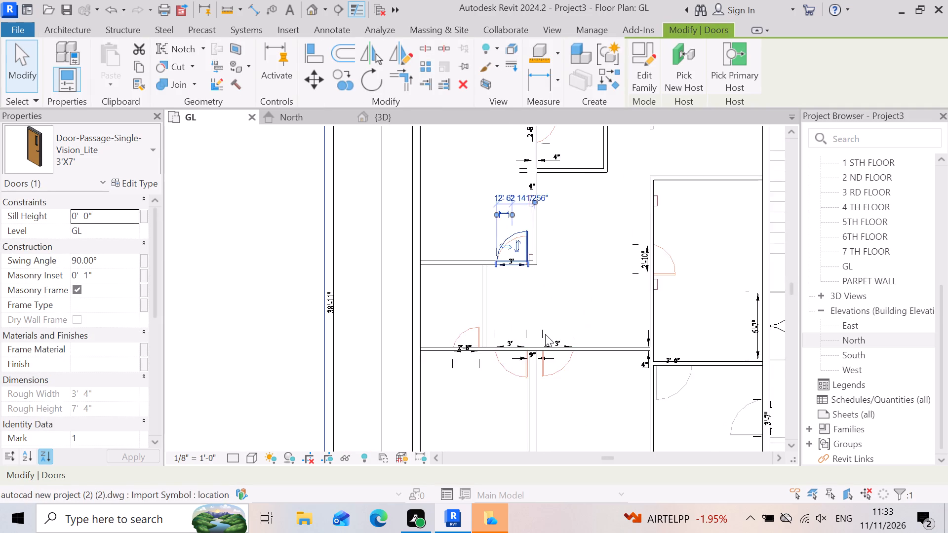
scroll(545, 334, up, 4)
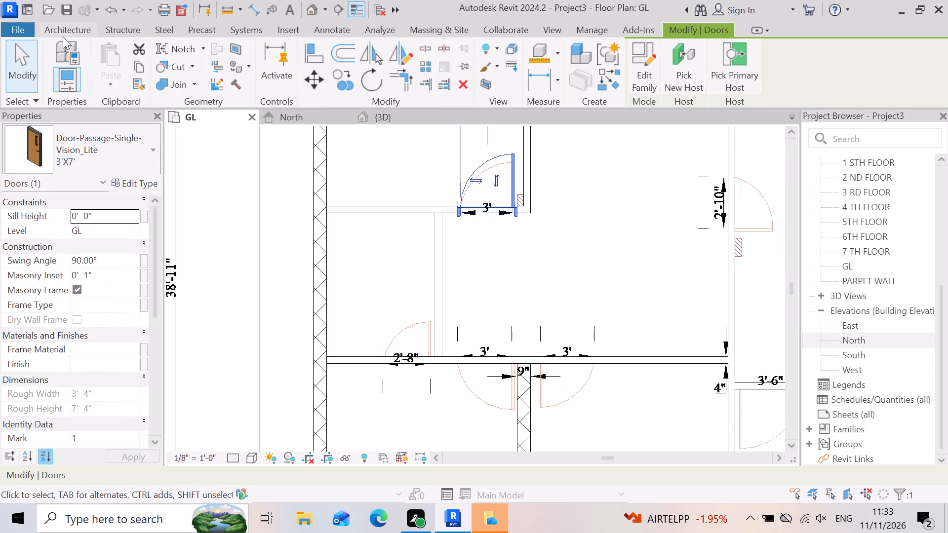
click(64, 31)
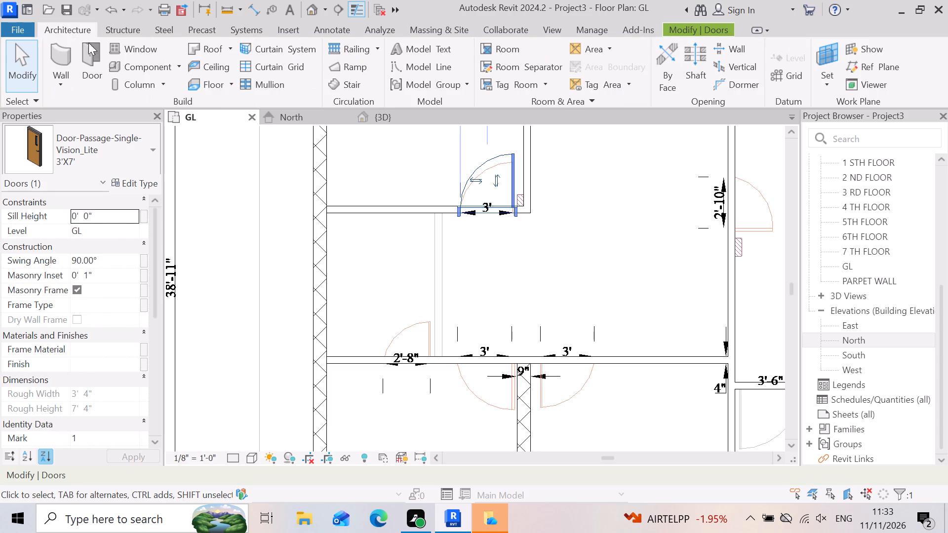
click(93, 48)
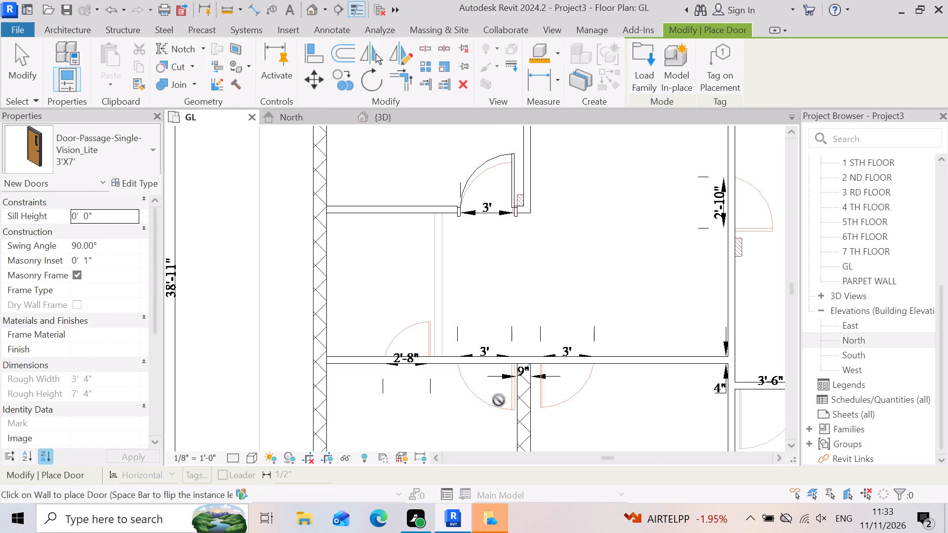
click(569, 353)
click(576, 333)
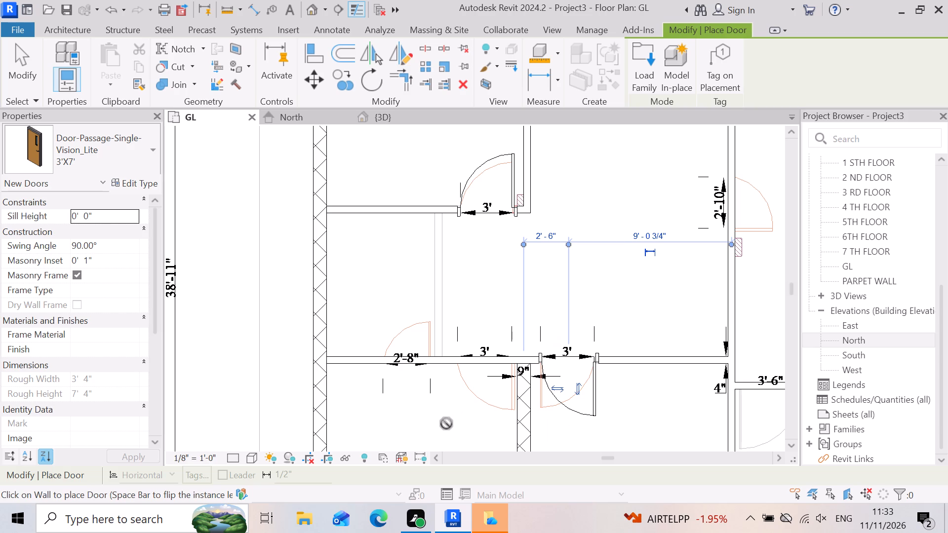
click(555, 394)
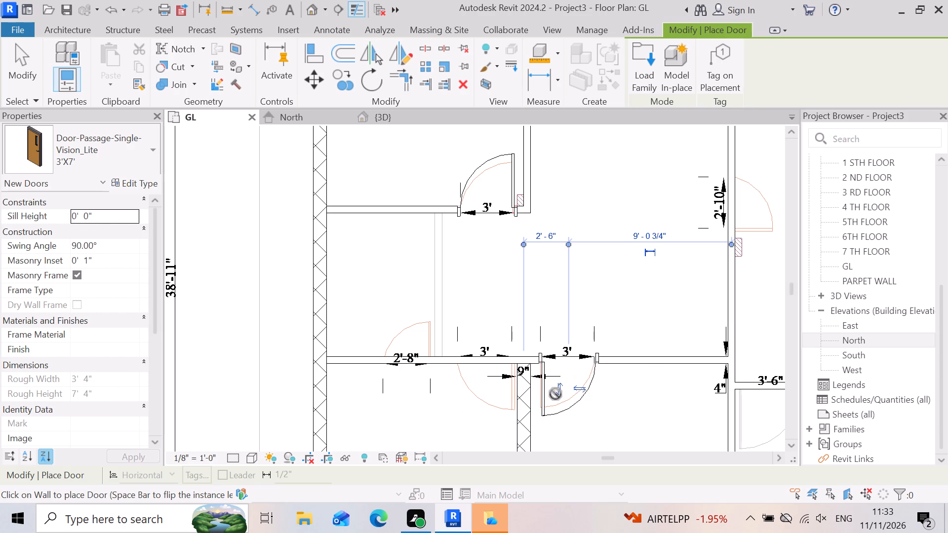
Place a 3'X7' door in the 3' opening just west of the 9" partition, try flipping its facing, and undo that flip.
click(488, 357)
click(497, 334)
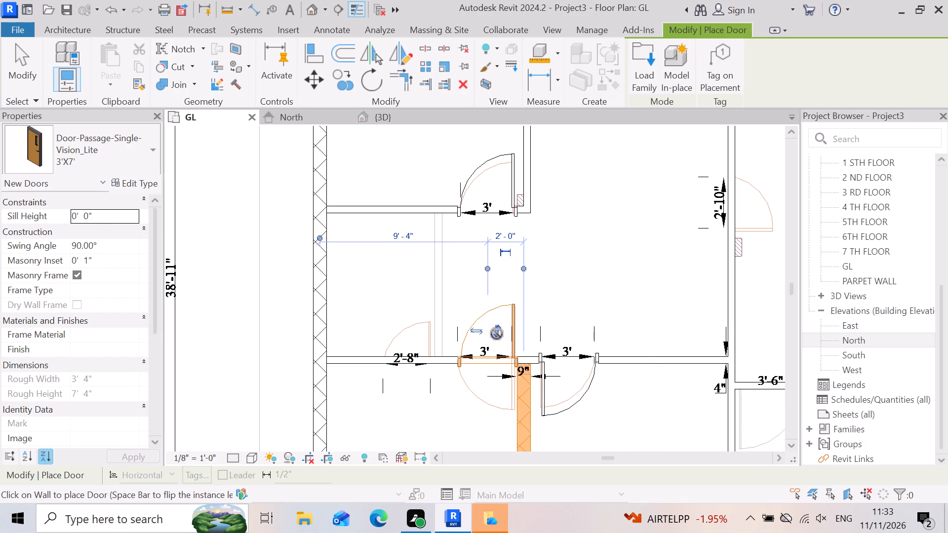
scroll(530, 428, up, 3)
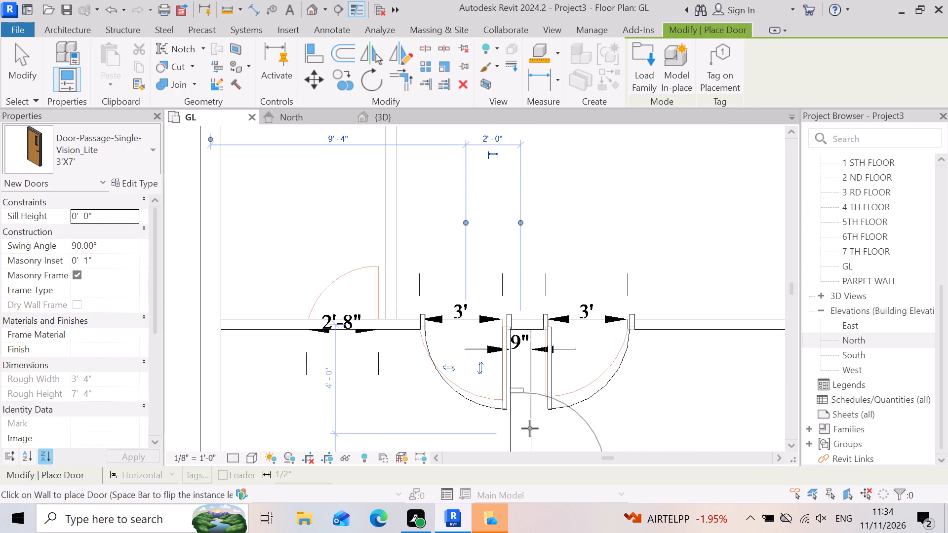
key(ctrl+z)
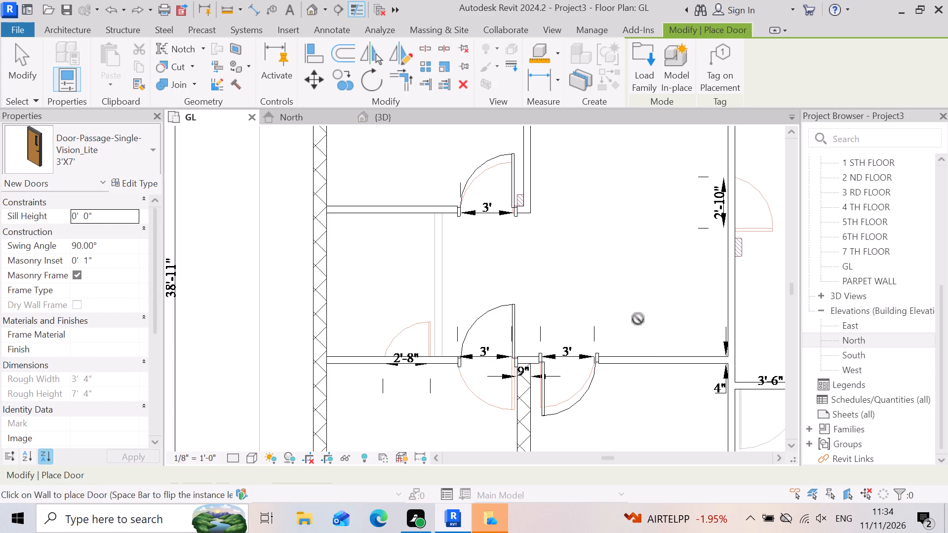
Nudge the door west of the 9" partition to 2'-8" from the partition's centre and flip it to swing south, hinged on the east jamb.
key(Escape)
click(507, 337)
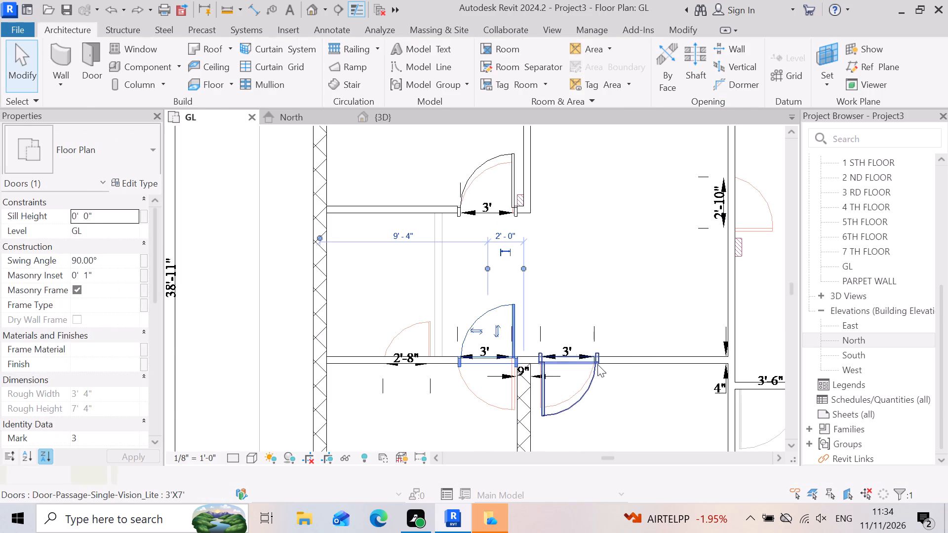
key(Left)
key(Left)
key(Left)
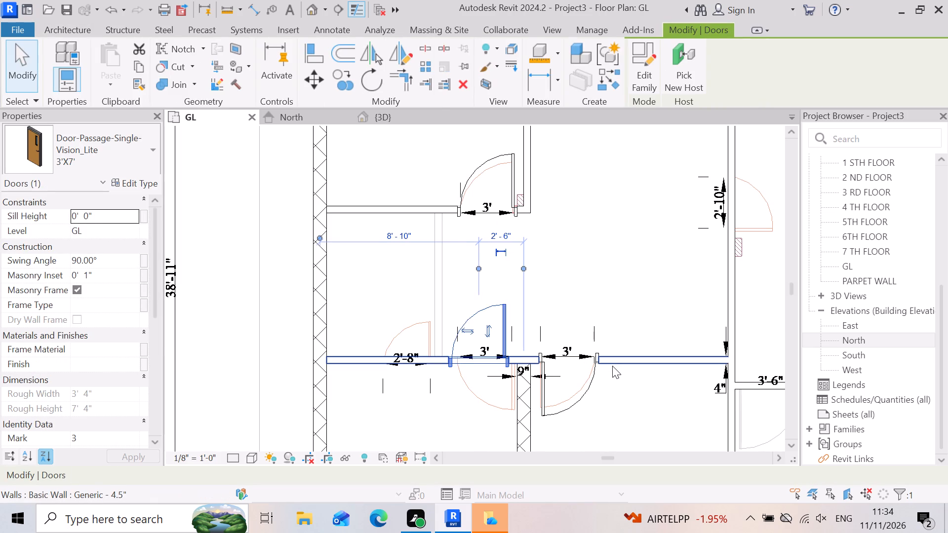
key(Left)
key(Left)
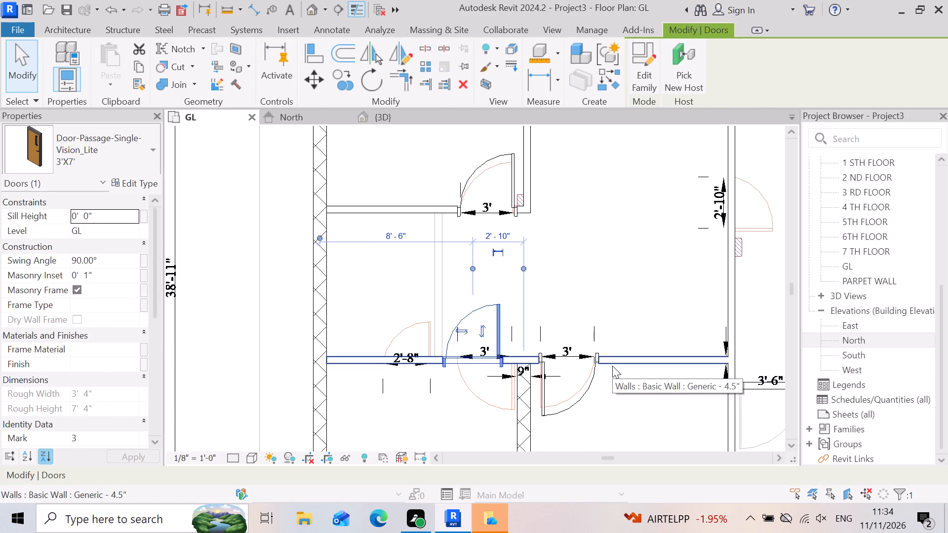
key(Right)
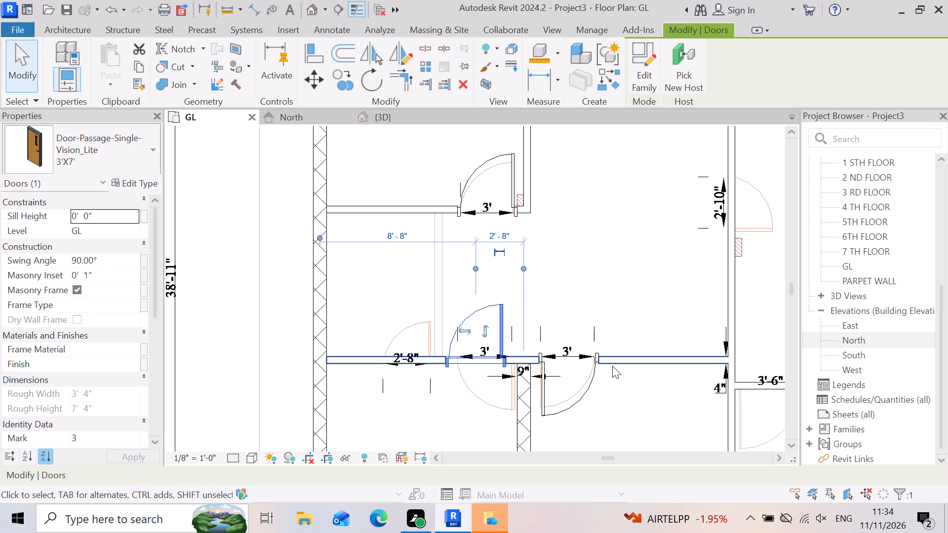
click(479, 334)
click(463, 386)
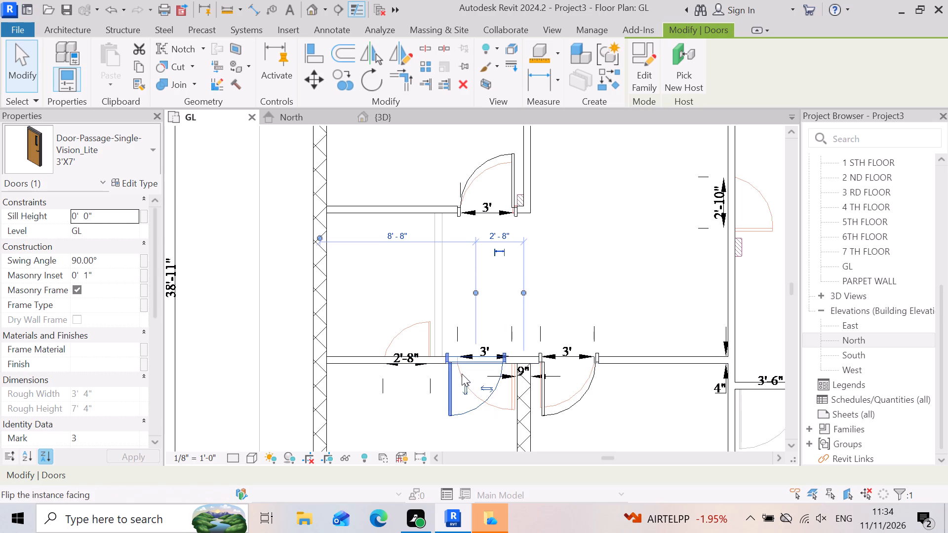
click(479, 387)
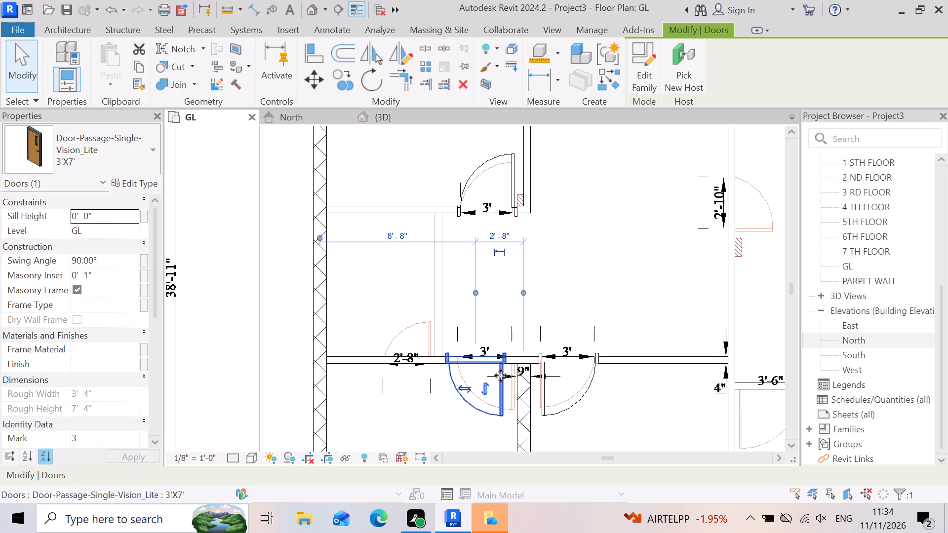
Nudge the door west of the 9" partition back east in fine increments to align it with the plan's 3' opening.
scroll(478, 370, down, 3)
scroll(419, 383, up, 3)
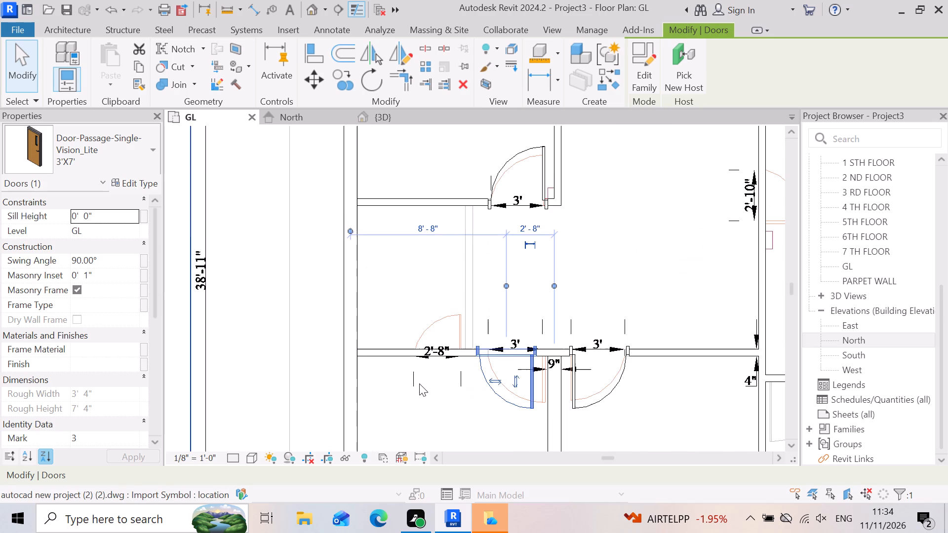
scroll(518, 359, up, 2)
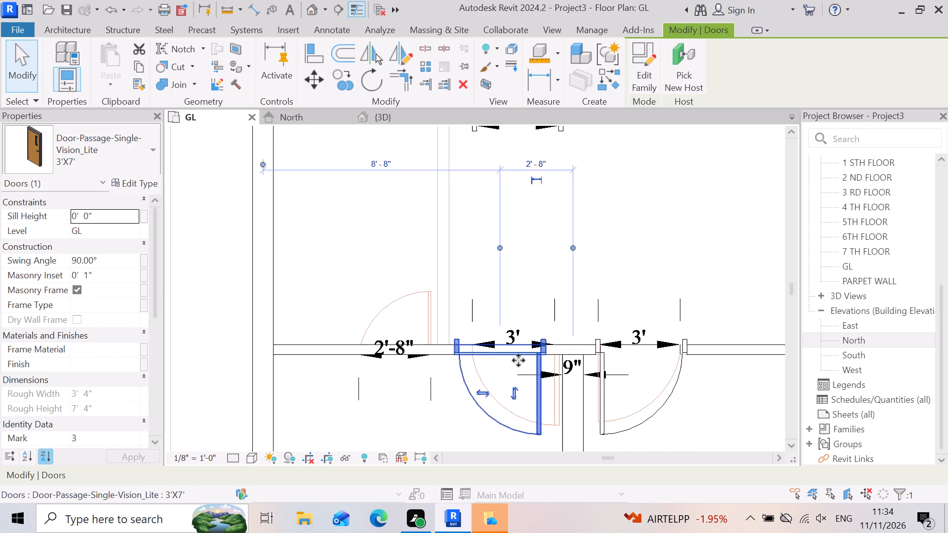
scroll(518, 360, up, 4)
key(Right)
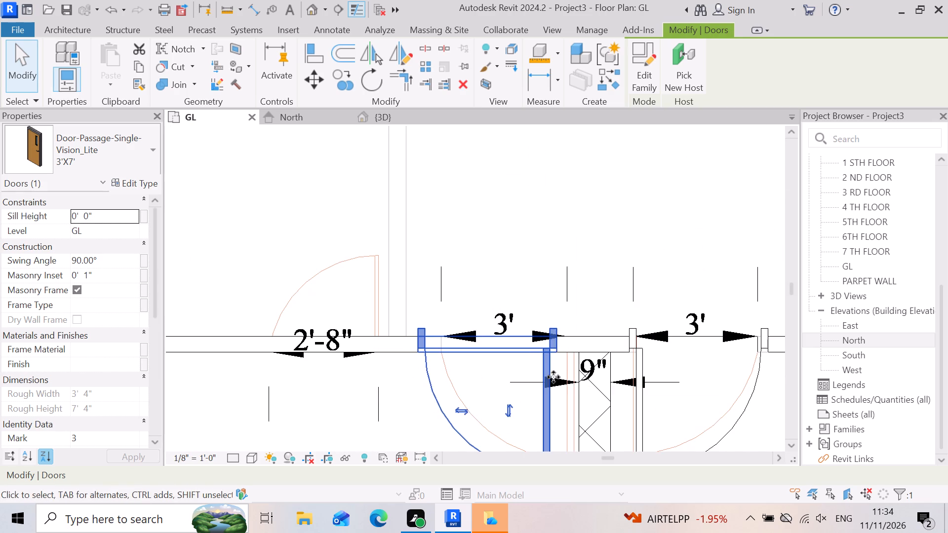
key(Right)
key(Right)
key(Right)
key(Right)
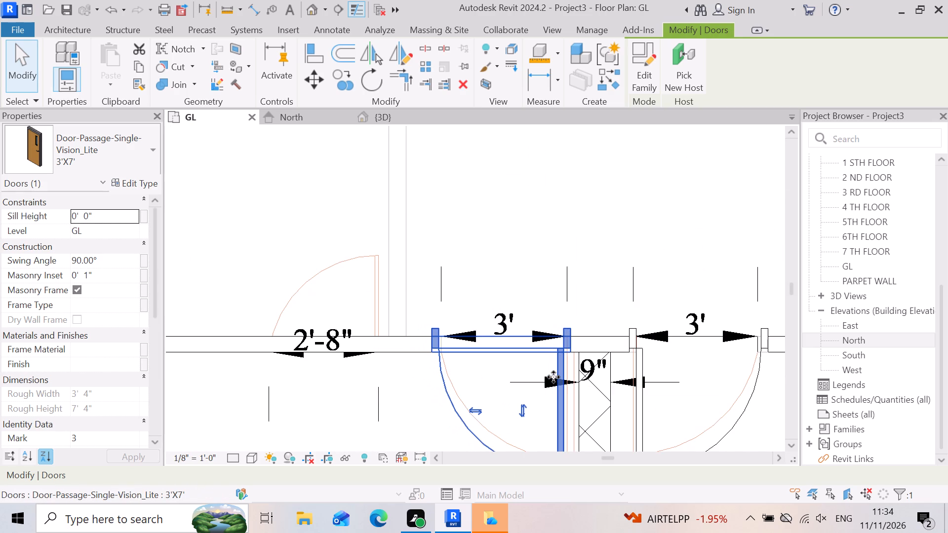
click(548, 231)
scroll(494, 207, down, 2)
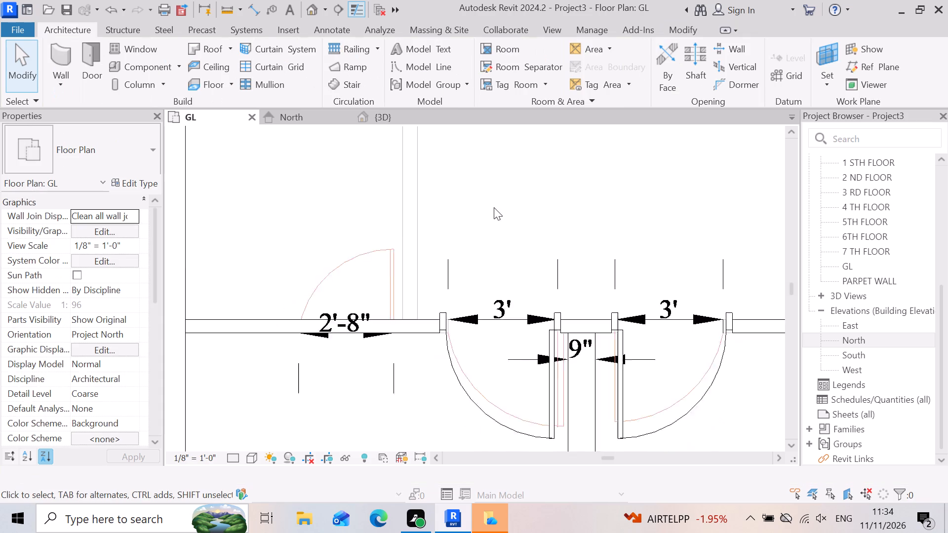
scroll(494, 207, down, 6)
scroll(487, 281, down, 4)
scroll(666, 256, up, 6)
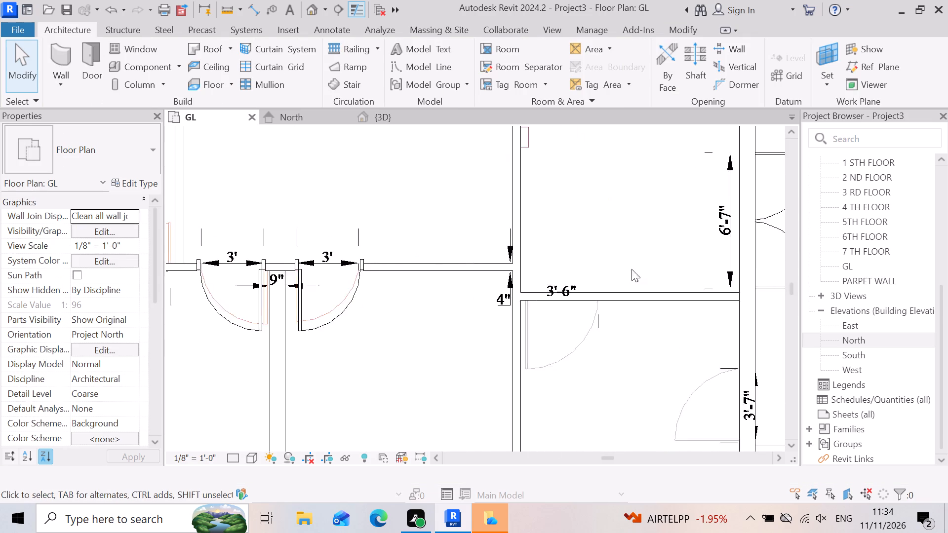
Examine the west unit's remaining door openings and their dimensioned widths on the ground floor plan.
scroll(632, 269, up, 4)
scroll(467, 240, down, 10)
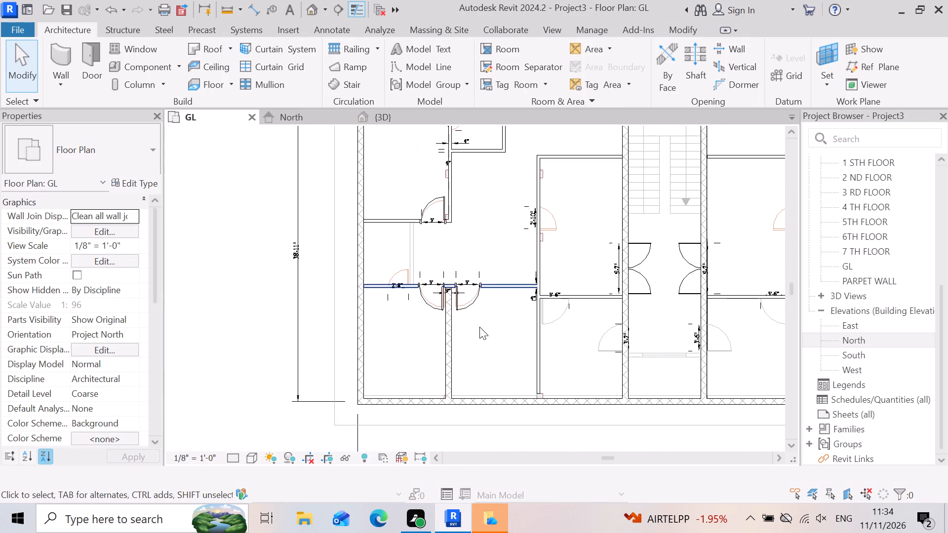
scroll(562, 355, down, 4)
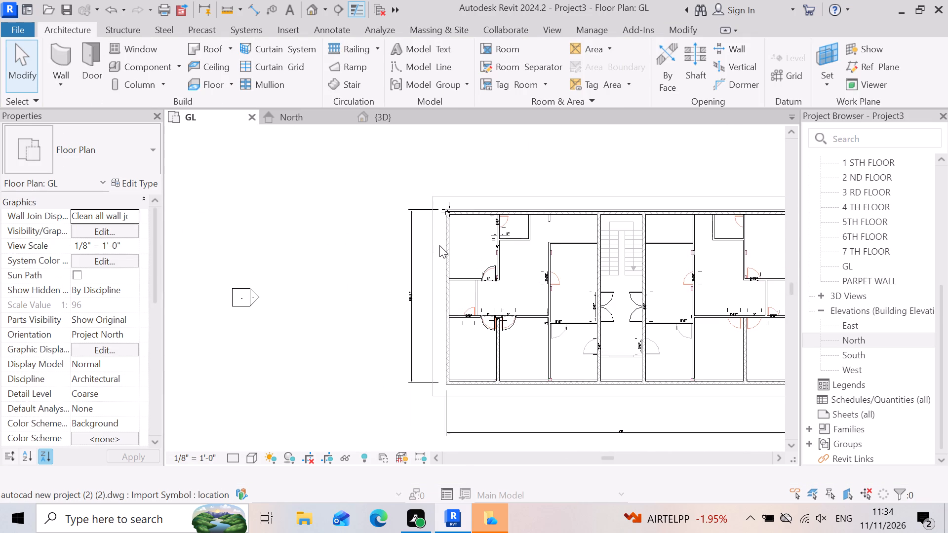
scroll(513, 253, up, 6)
scroll(514, 319, down, 1)
scroll(475, 285, down, 1)
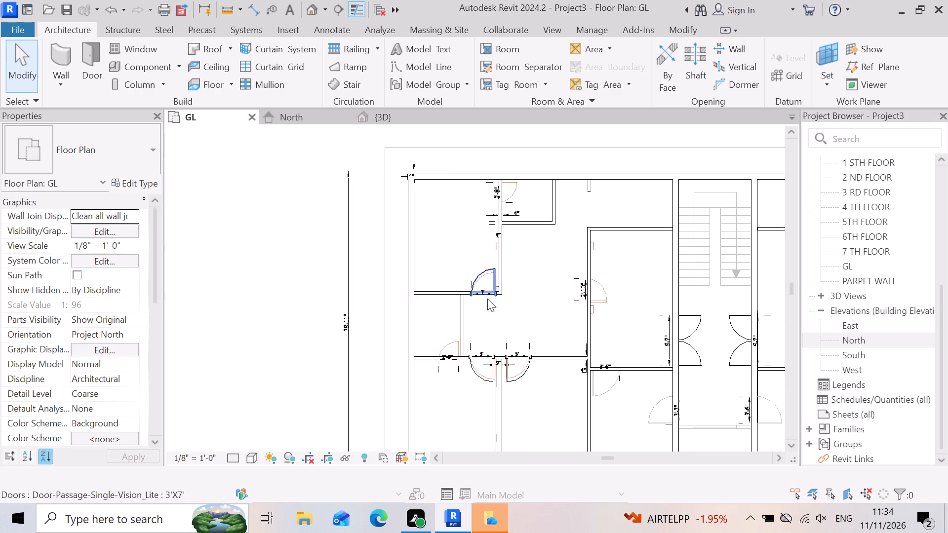
scroll(548, 331, up, 1)
scroll(510, 326, down, 3)
scroll(589, 374, up, 2)
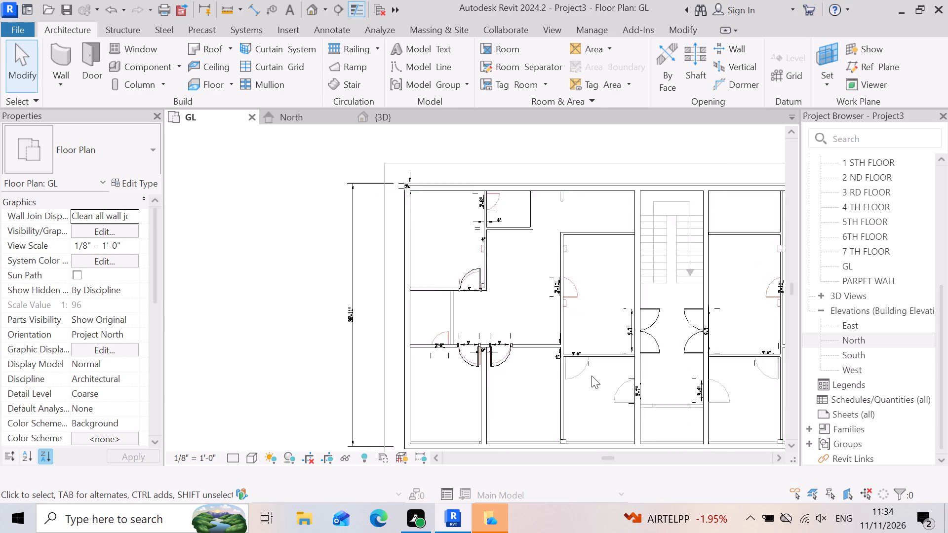
scroll(592, 376, up, 4)
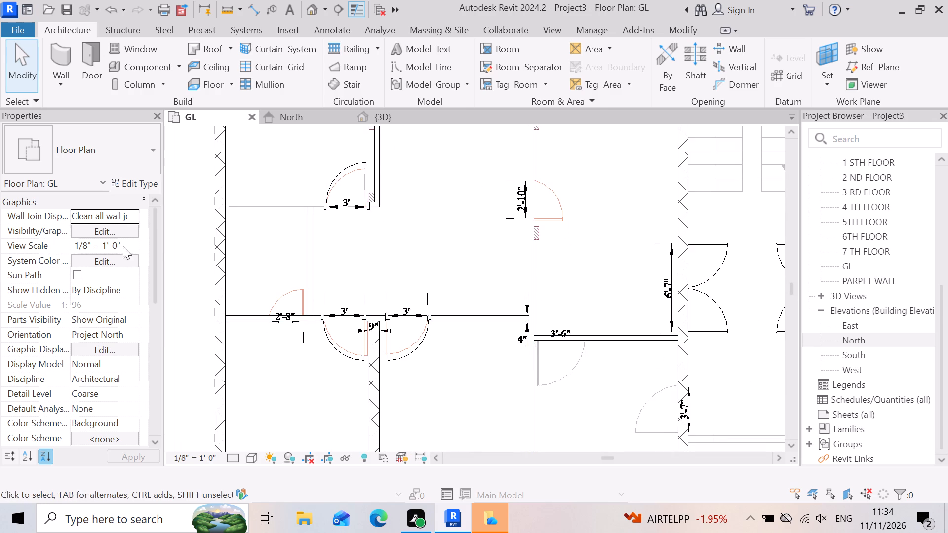
scroll(583, 345, down, 2)
scroll(403, 282, up, 2)
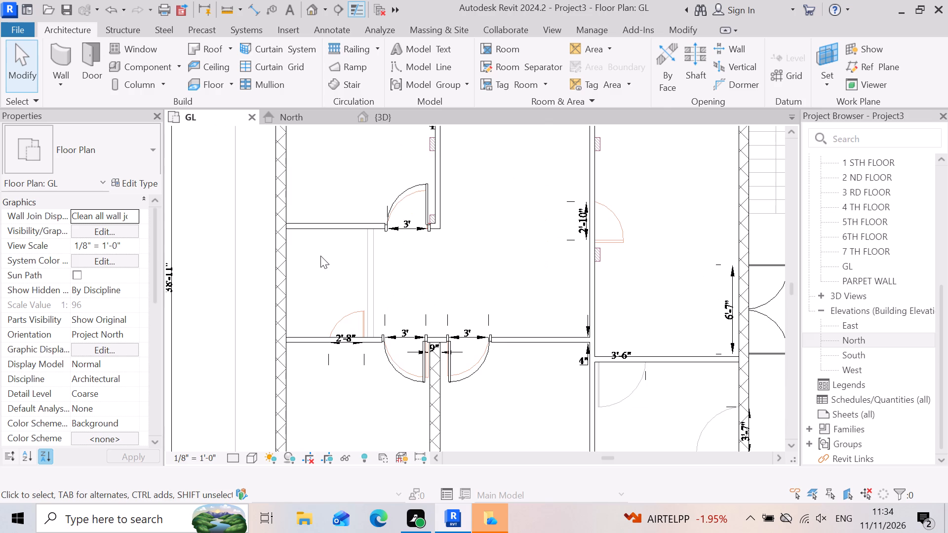
scroll(525, 316, down, 3)
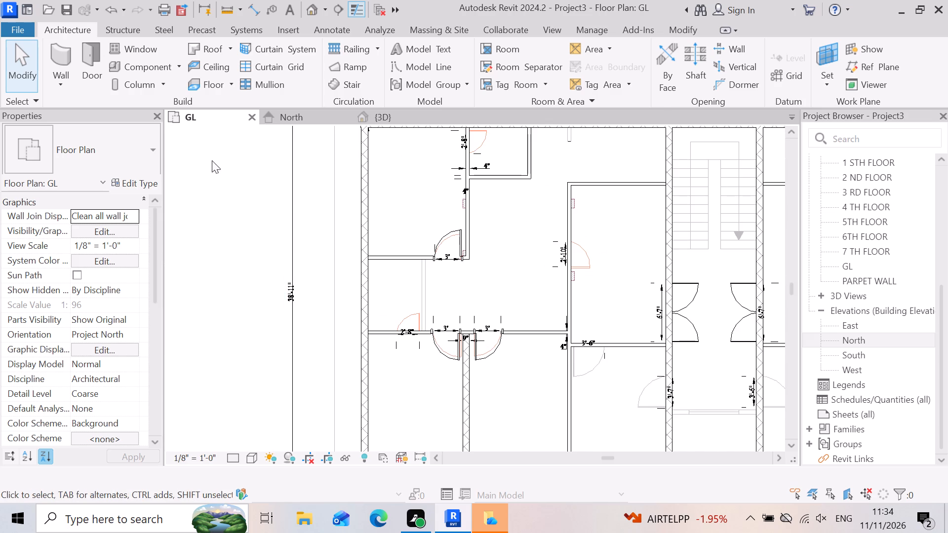
For a new door, duplicate the Single-Flush 34" x 80" type under the name 2'8"x 80" 2.
click(79, 55)
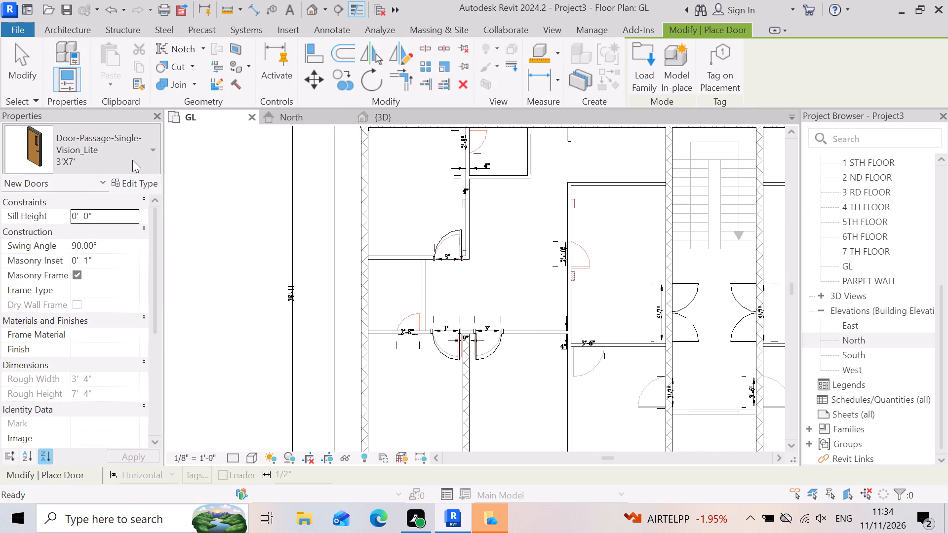
click(149, 147)
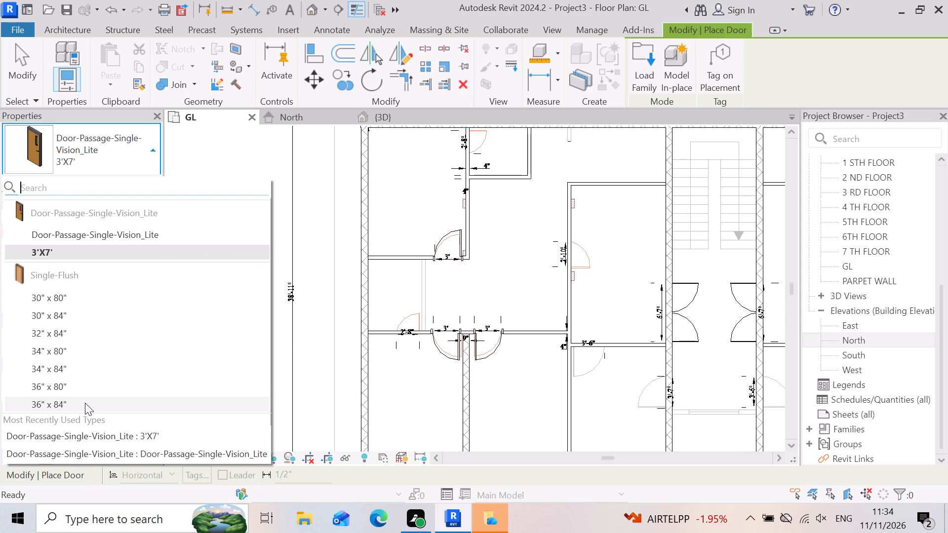
click(53, 353)
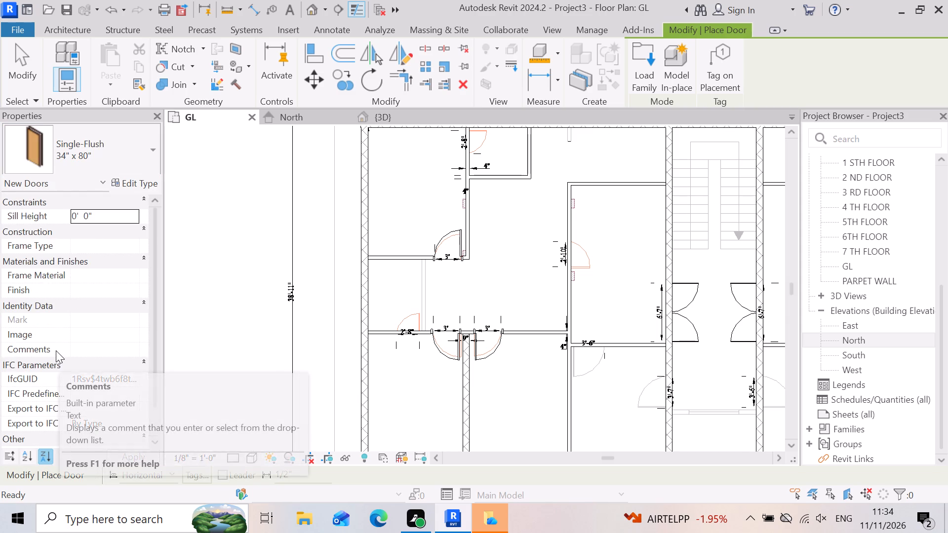
click(125, 178)
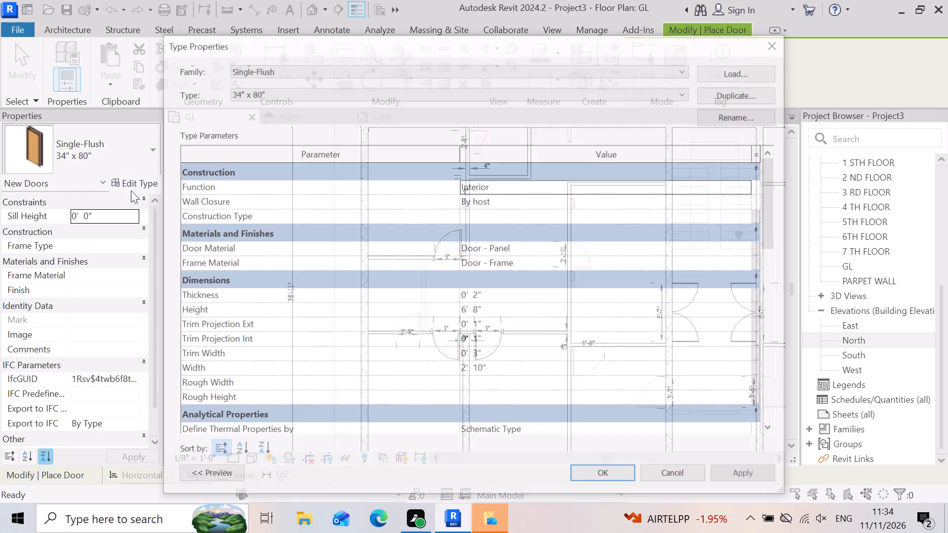
click(738, 99)
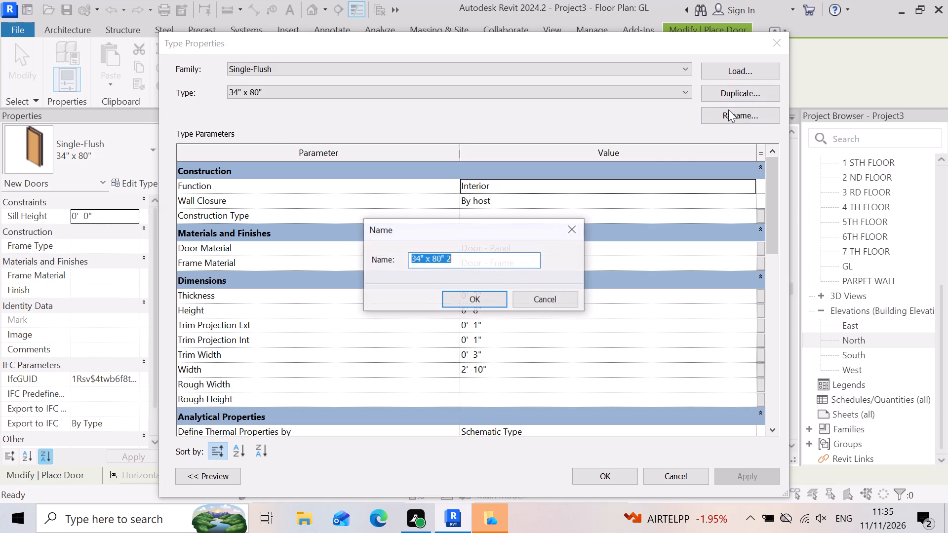
double_click(424, 259)
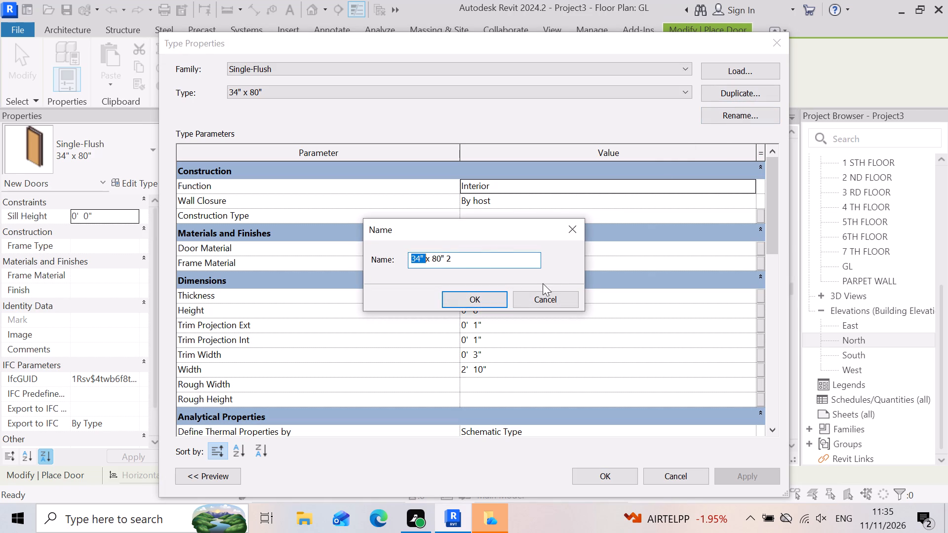
key(BackSpace)
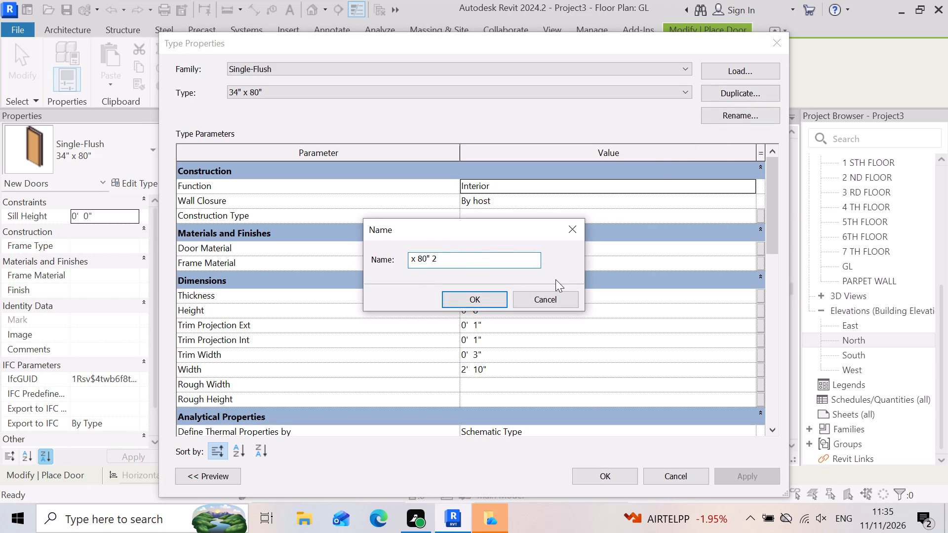
key(2)
key(apostrophe)
key(8)
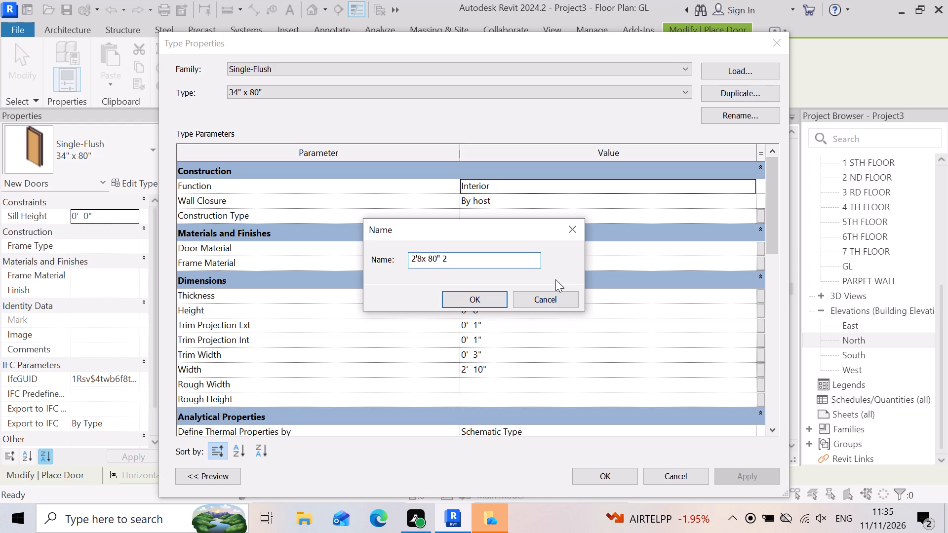
key(shift+quotedbl)
key(Return)
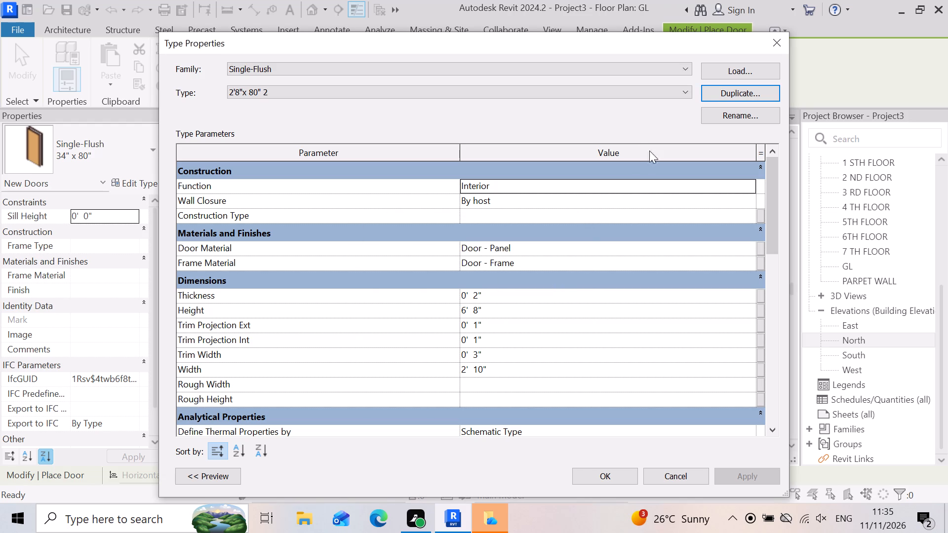
Duplicate the 2'8"x 80" 2 door type under the name 2'8"x 7'.
click(758, 89)
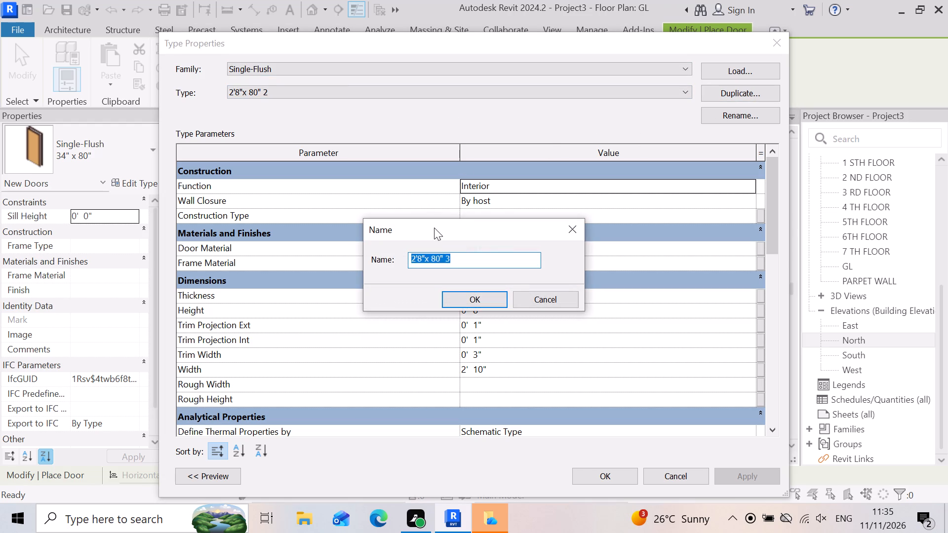
click(459, 263)
key(BackSpace)
key(BackSpace)
key(BackSpace)
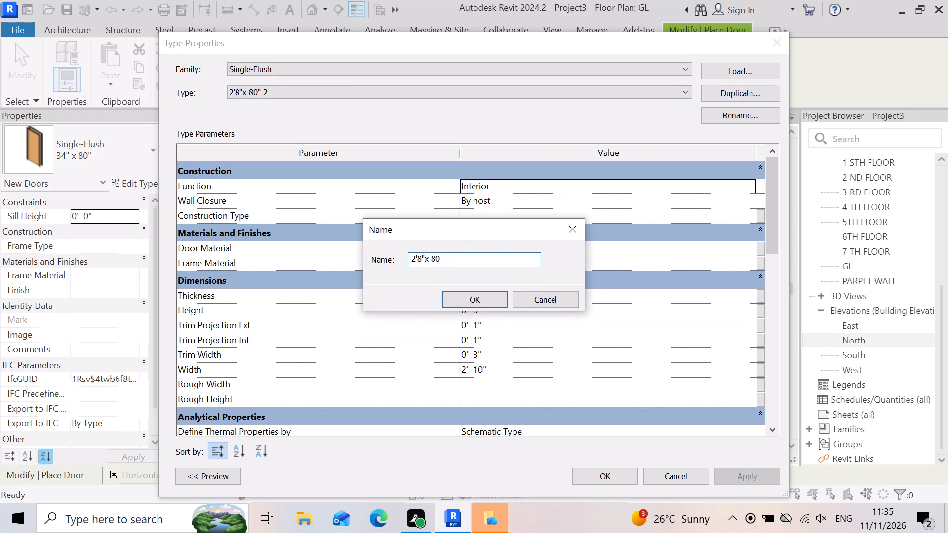
key(BackSpace)
key(BackSpace)
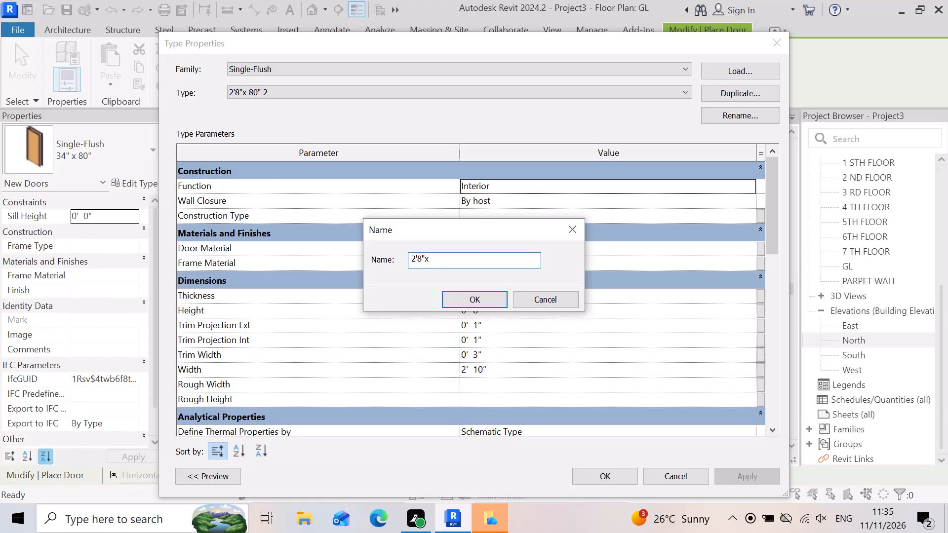
key(7)
key(apostrophe)
key(Return)
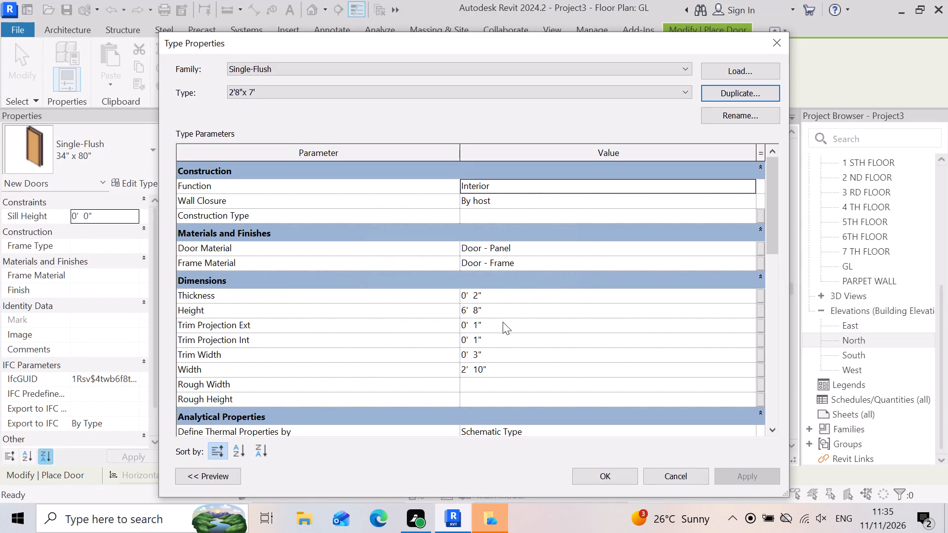
Set the 2'8"x 7' door type's height to 7' and its width to 2'8", and apply the changes.
click(494, 312)
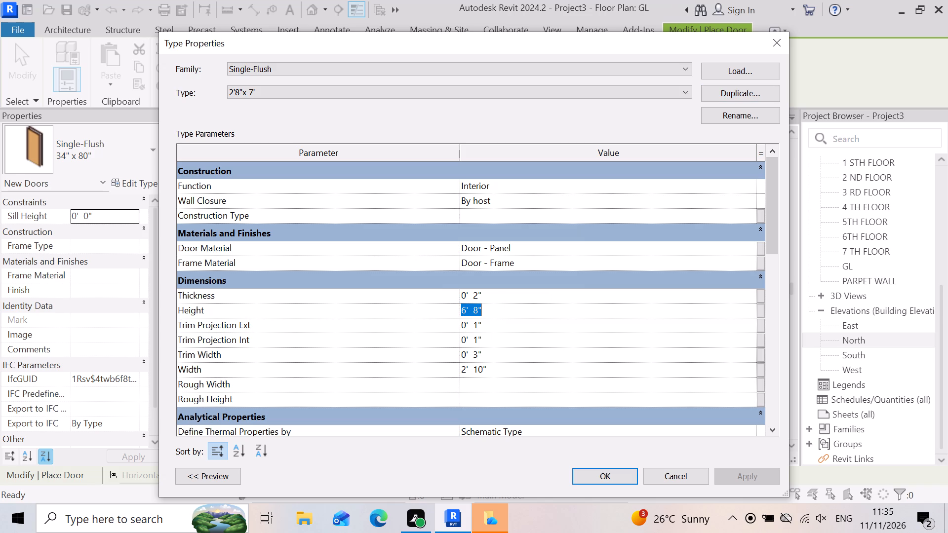
key(BackSpace)
key(7)
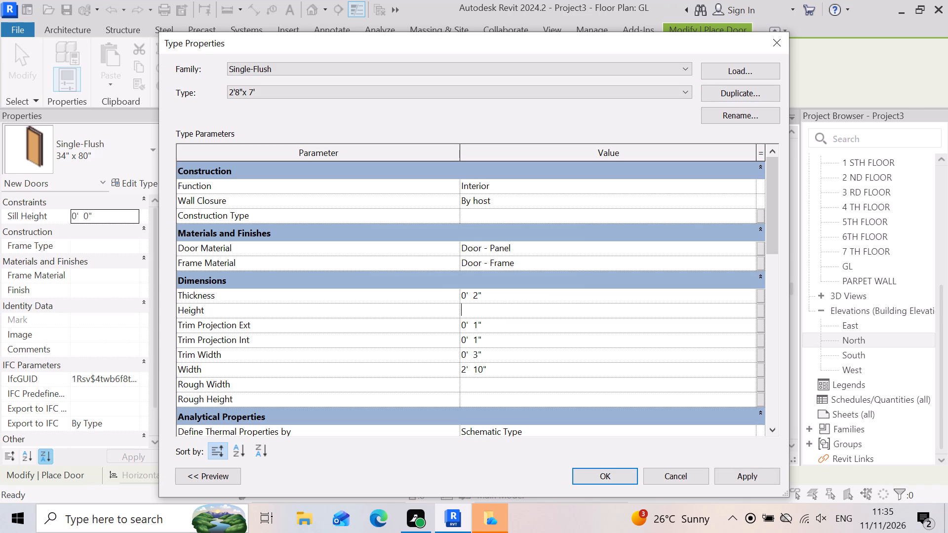
key(apostrophe)
key(Return)
click(521, 374)
key(BackSpace)
key(2)
key(apostrophe)
key(8)
key(shift+quotedbl)
key(Return)
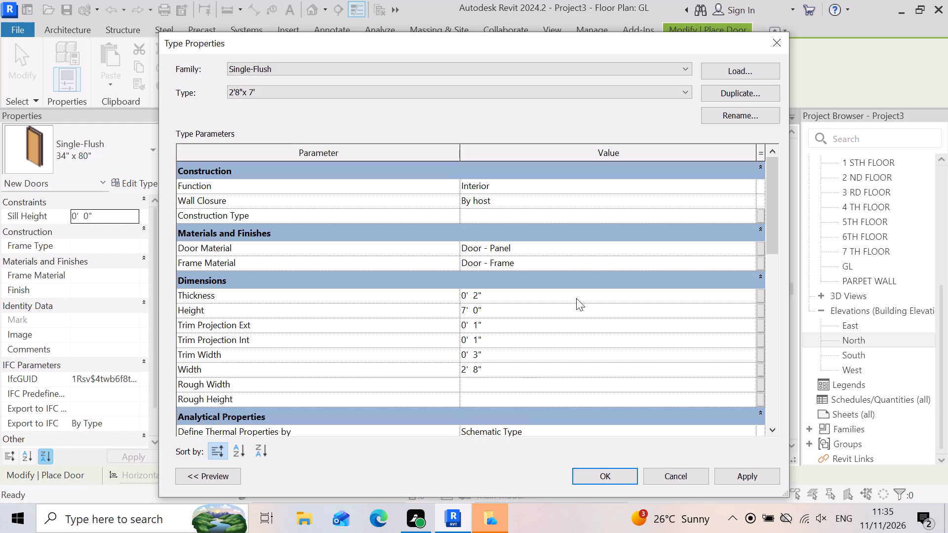
click(760, 478)
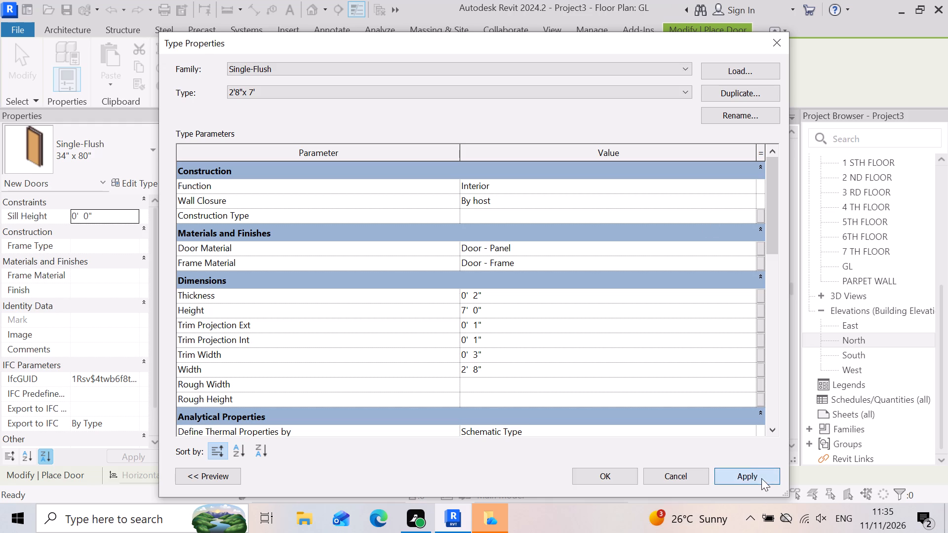
click(620, 475)
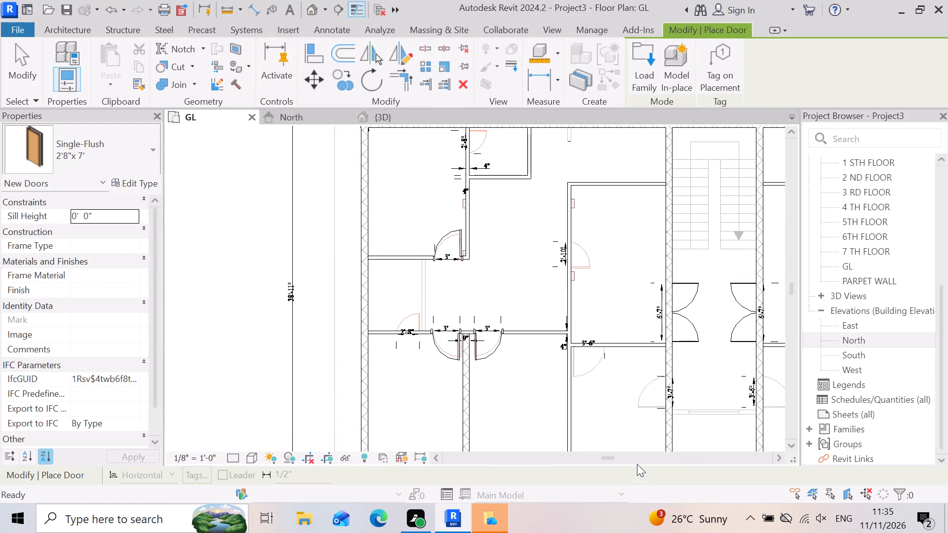
Place a 2'8"x 7' Single-Flush door in the small northwest room's west wall, centred about 2'-0" from the north exterior wall.
scroll(449, 233, up, 7)
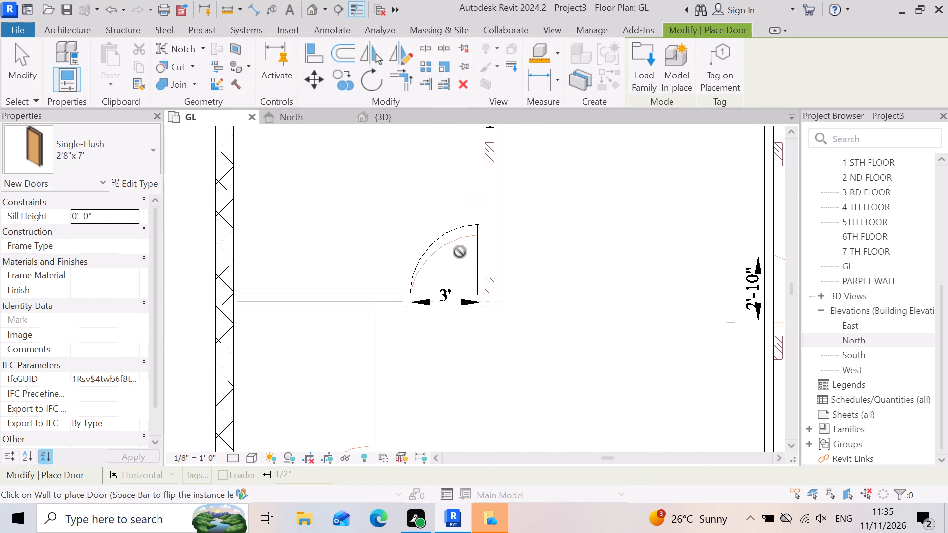
scroll(511, 344, down, 8)
scroll(520, 195, up, 6)
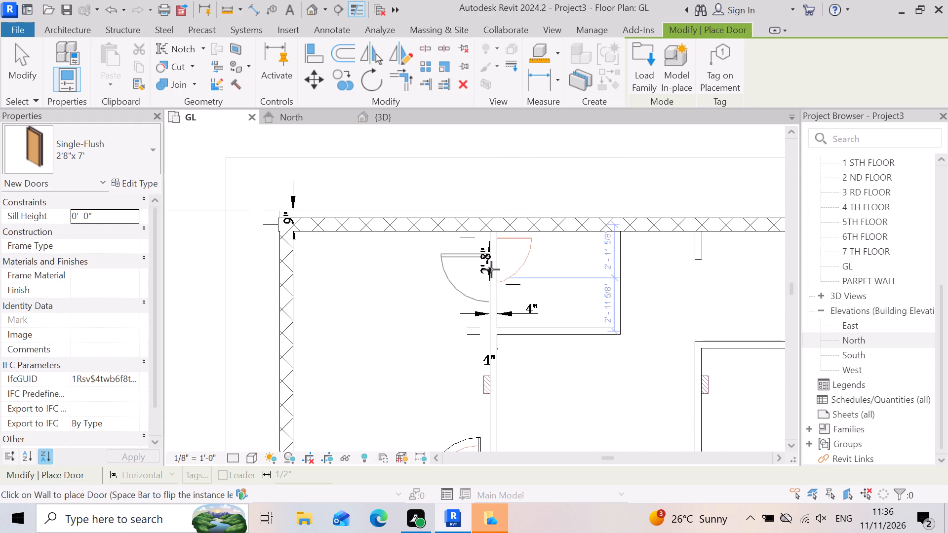
click(492, 257)
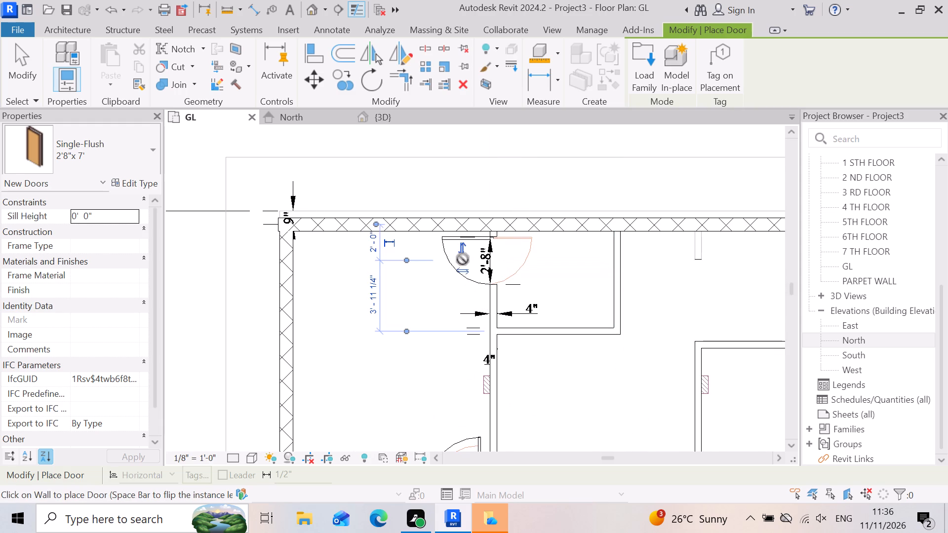
Flip the new door's facing so it swings into the small northwest room.
click(467, 270)
Place a 2'8"x 7' Single-Flush door over the plan's 2'-8" opening in the small west room's south wall, swinging north into the room.
scroll(528, 247, down, 7)
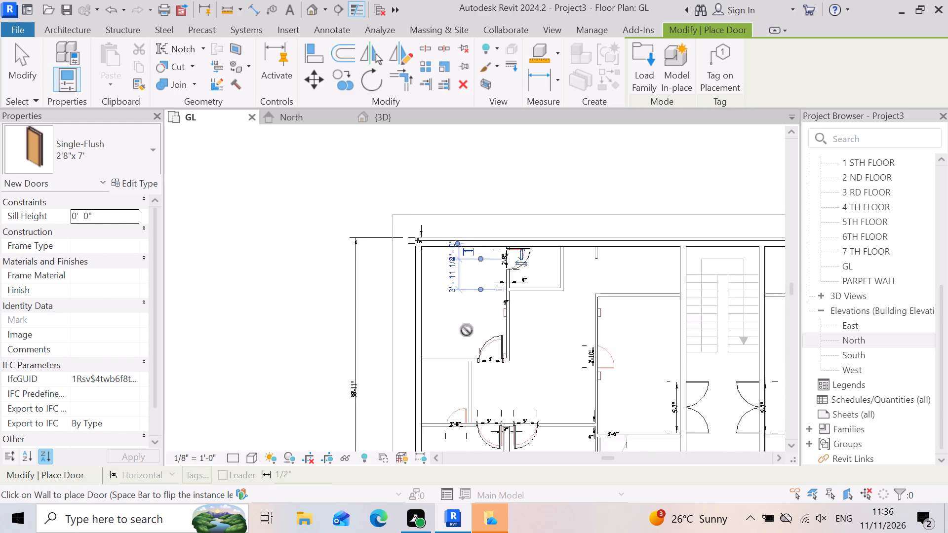
scroll(467, 330, down, 4)
scroll(533, 363, up, 8)
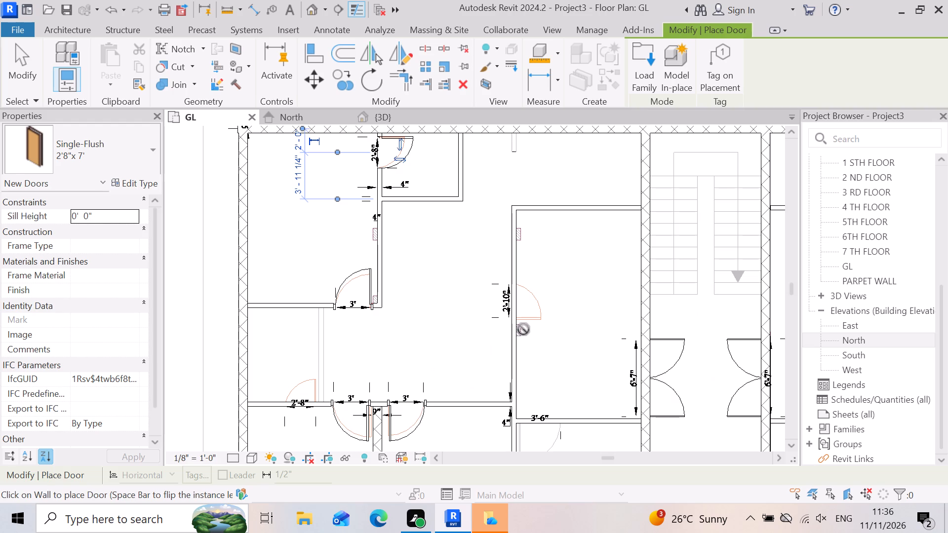
scroll(527, 278, down, 9)
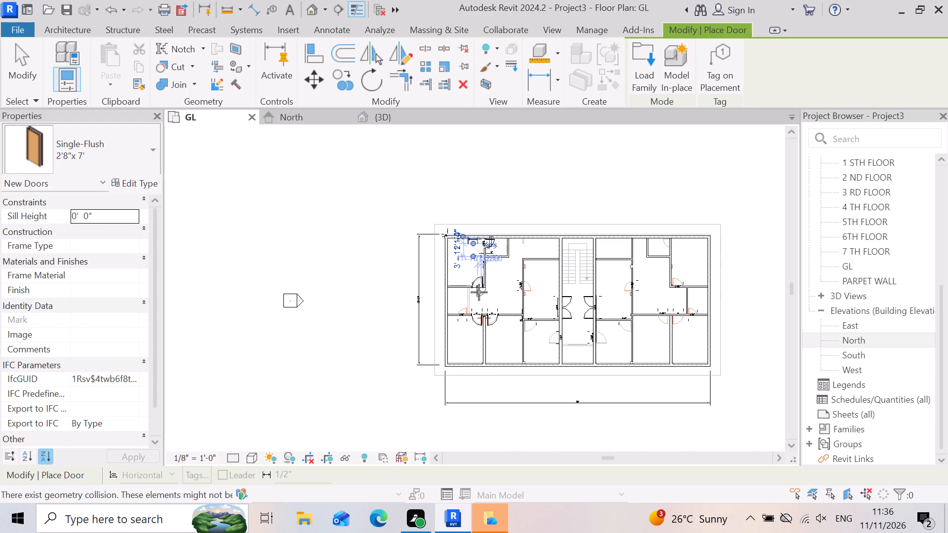
scroll(456, 325, up, 11)
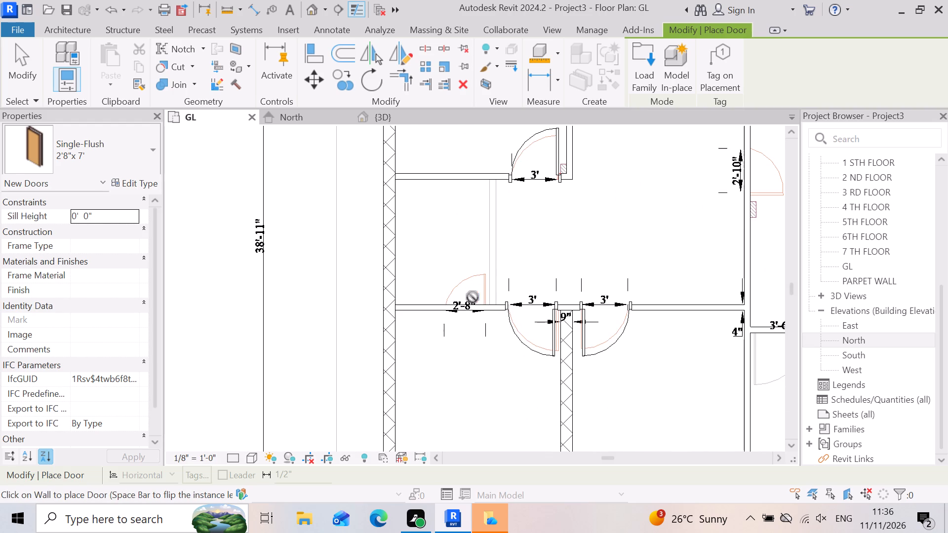
double_click(468, 304)
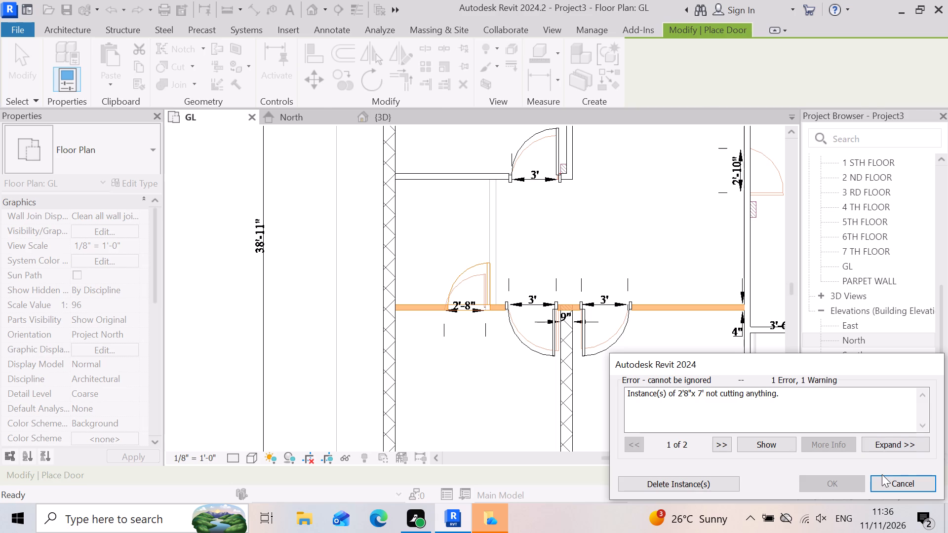
click(882, 476)
scroll(514, 279, up, 6)
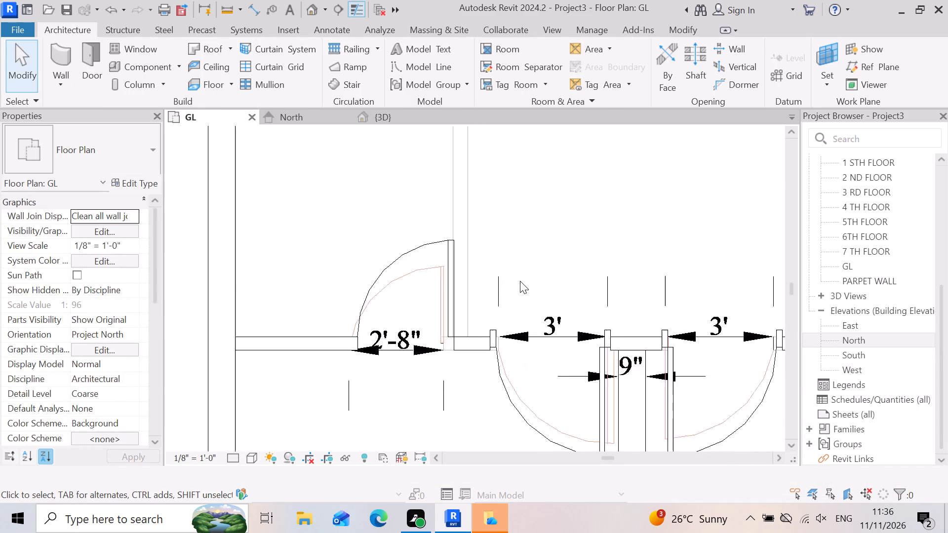
scroll(520, 281, up, 1)
key(Escape)
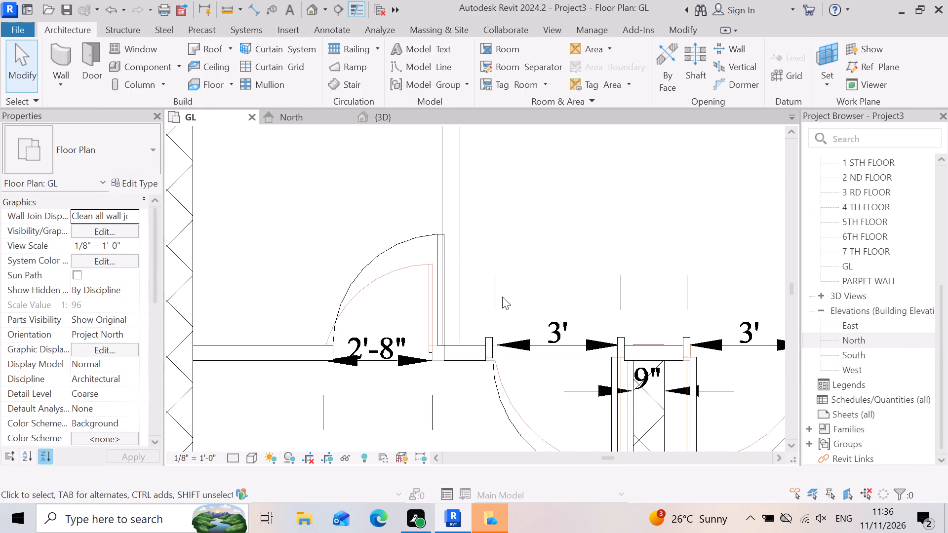
Nudge this door west onto the plan's 2'-8" opening, with its centre about 4'-10" from the west exterior wall.
click(433, 227)
click(408, 235)
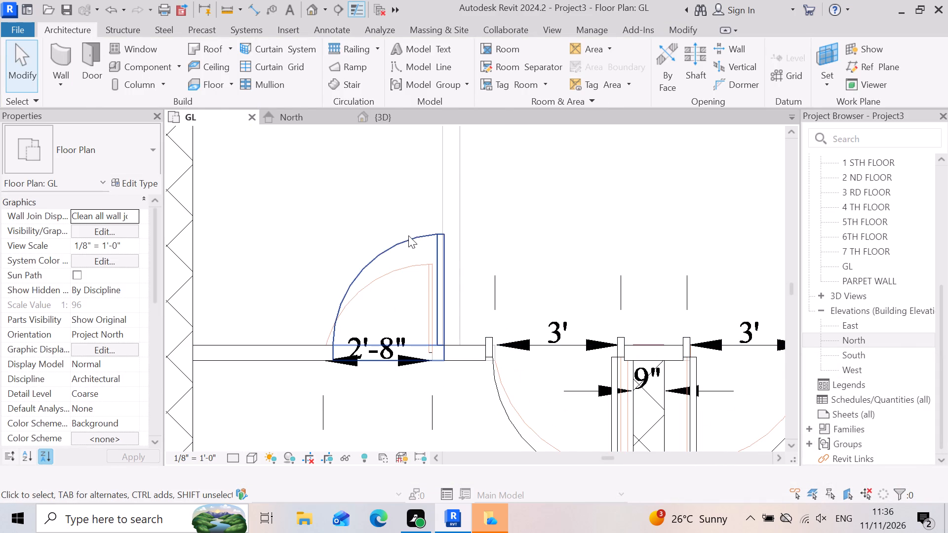
key(Left)
key(Left)
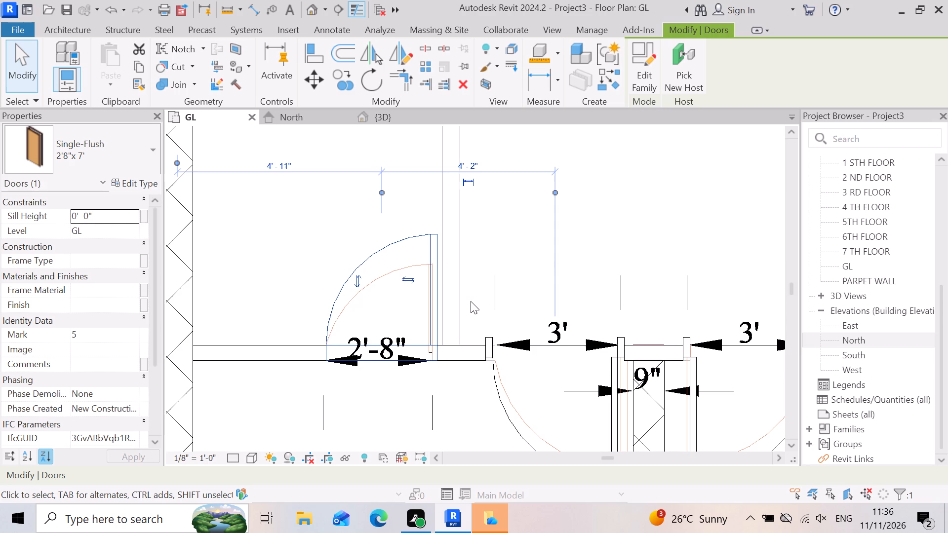
key(Left)
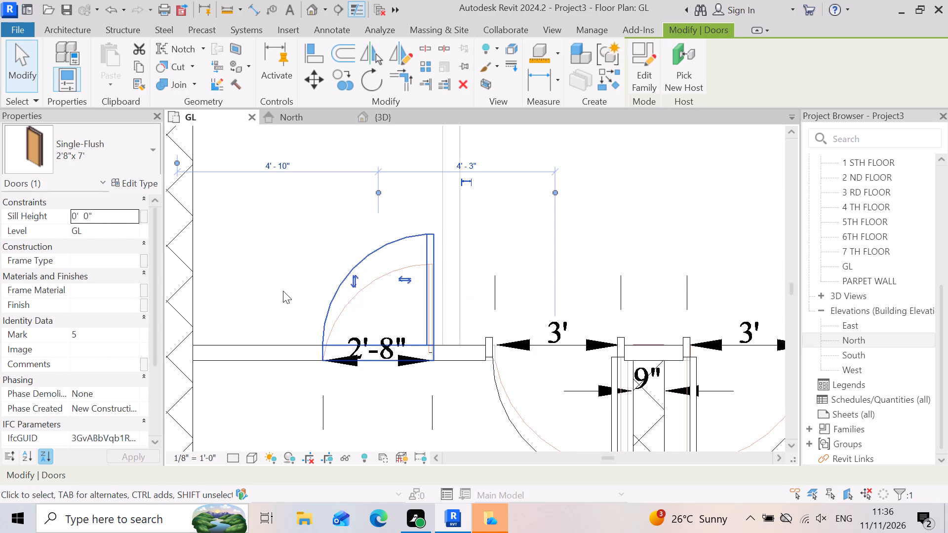
scroll(327, 271, down, 3)
click(343, 358)
Place a 2'8"x 7' door in the small east room's south wall, centred about 2'-0" from its west wall and swinging north into the room.
scroll(310, 327, down, 9)
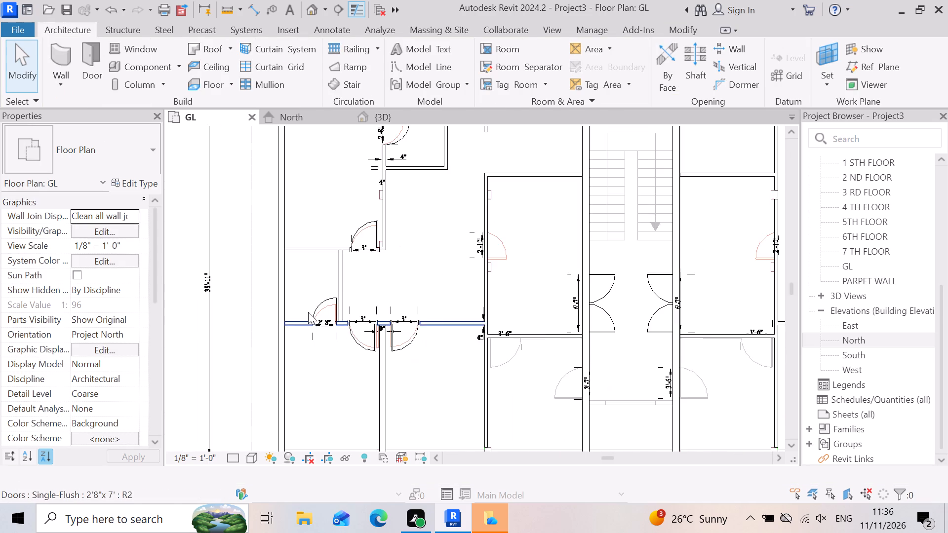
scroll(625, 419, up, 2)
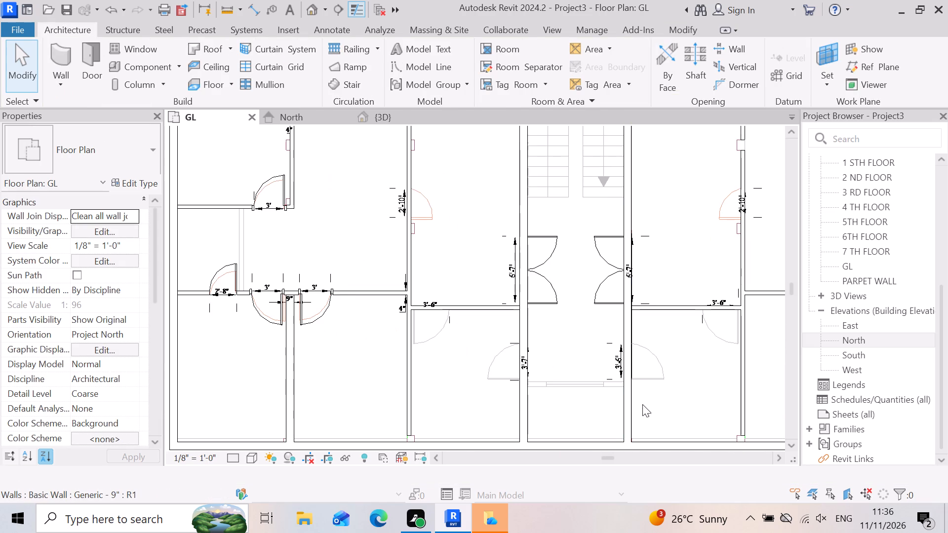
scroll(525, 366, up, 1)
scroll(520, 355, down, 3)
scroll(471, 226, down, 3)
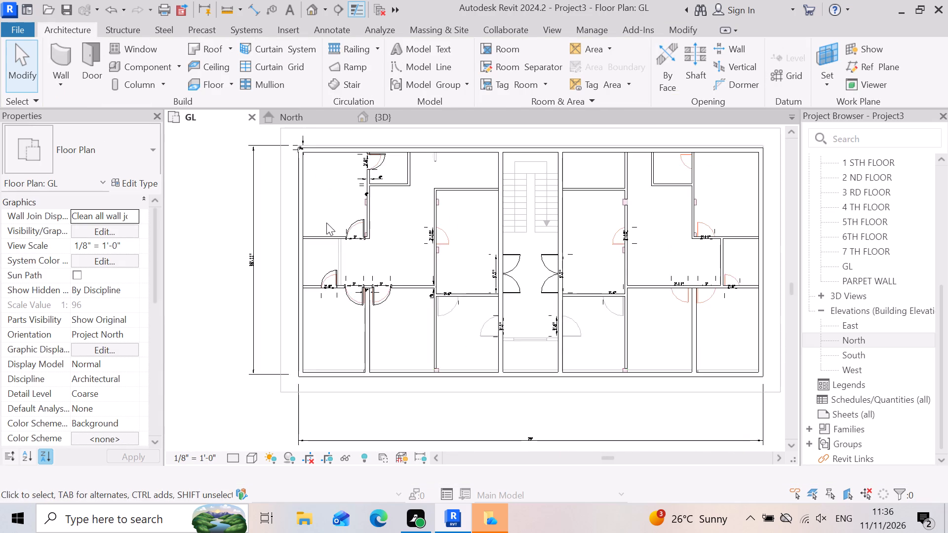
scroll(719, 235, up, 3)
scroll(634, 318, up, 3)
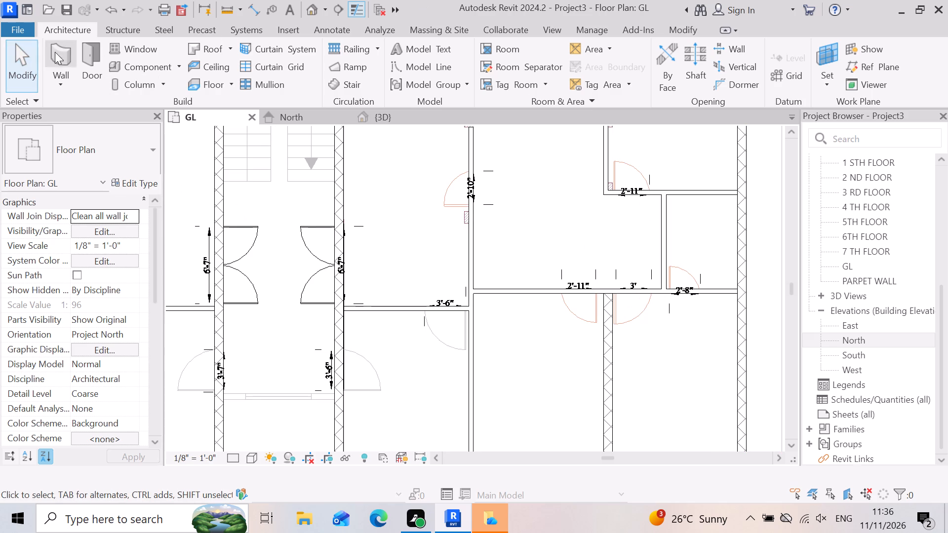
click(83, 65)
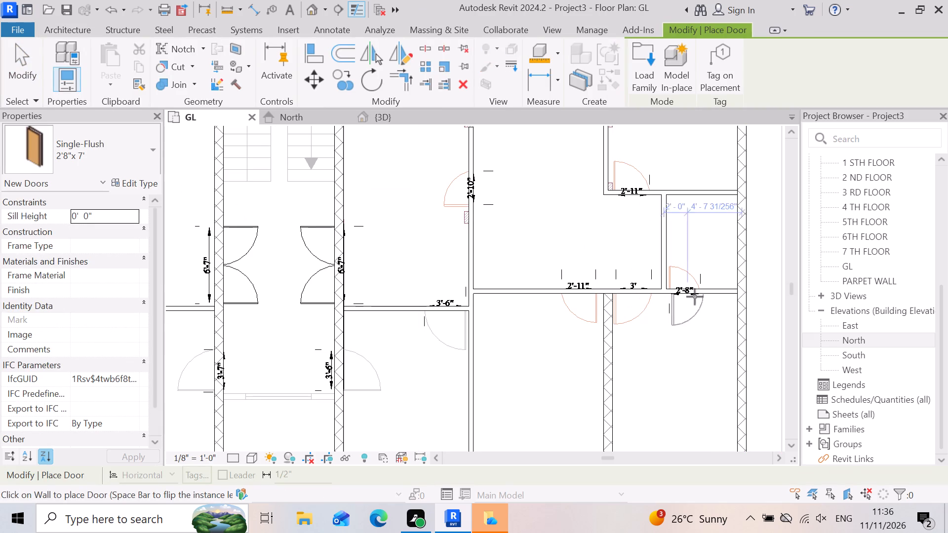
scroll(702, 303, up, 5)
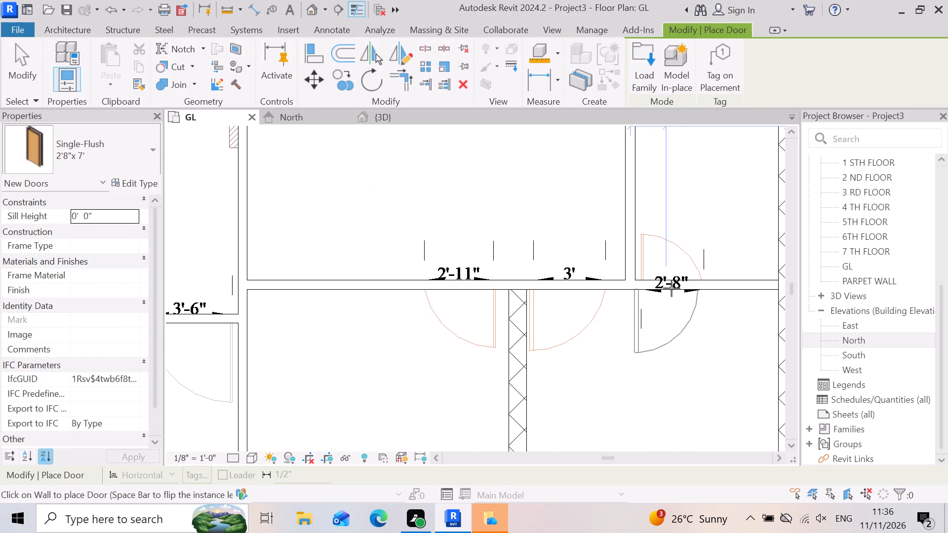
click(680, 290)
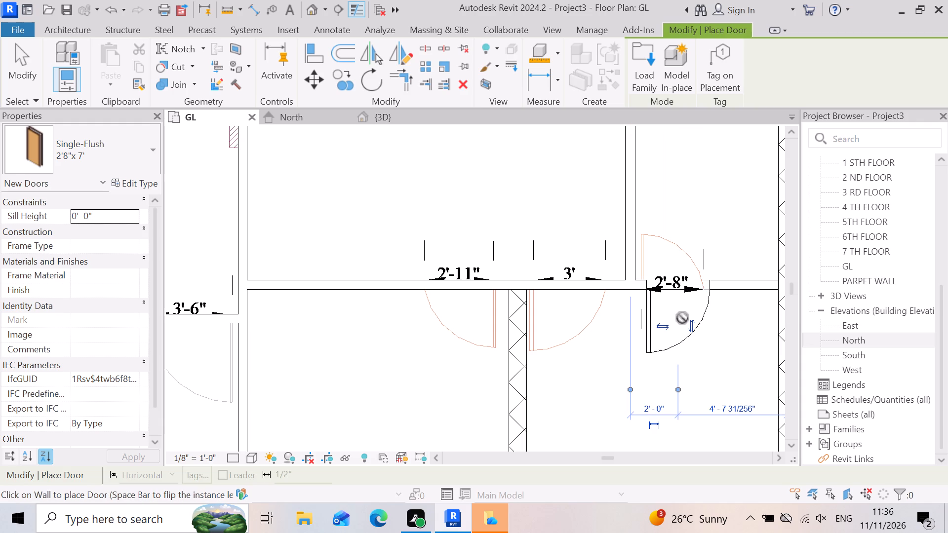
click(689, 322)
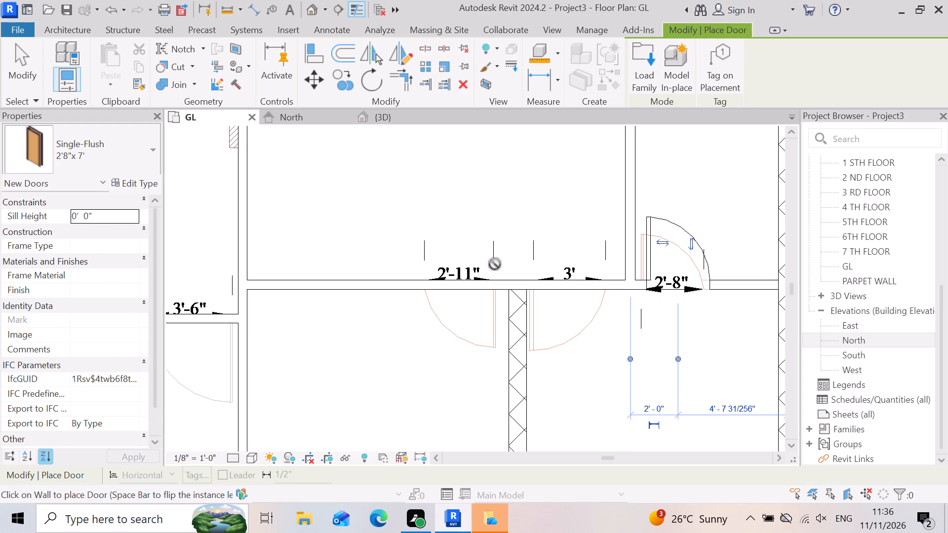
Place a 2'8"x 7' door in the small northeast room's east wall, centred about 1'-6" from the north exterior wall, swinging into the room.
scroll(620, 287, down, 4)
scroll(645, 380, down, 2)
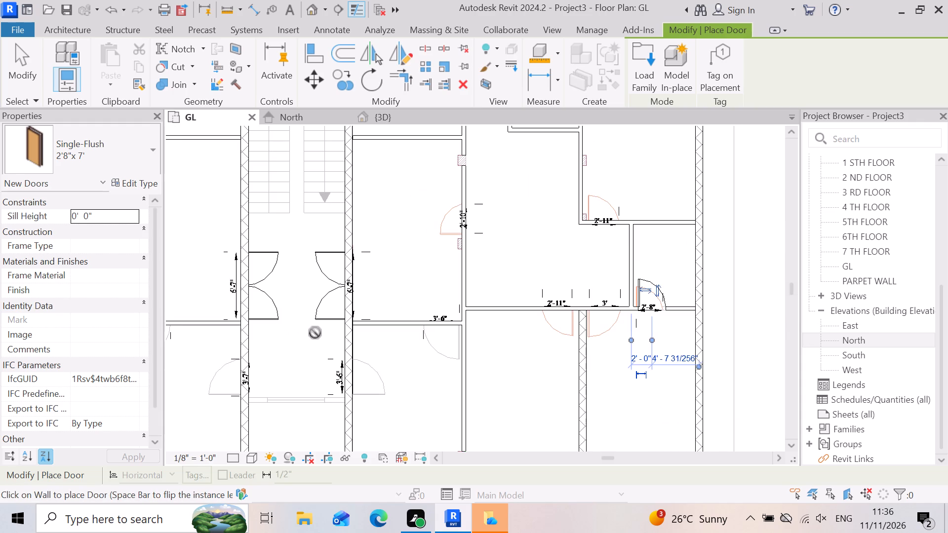
scroll(539, 328, down, 3)
scroll(557, 170, up, 1)
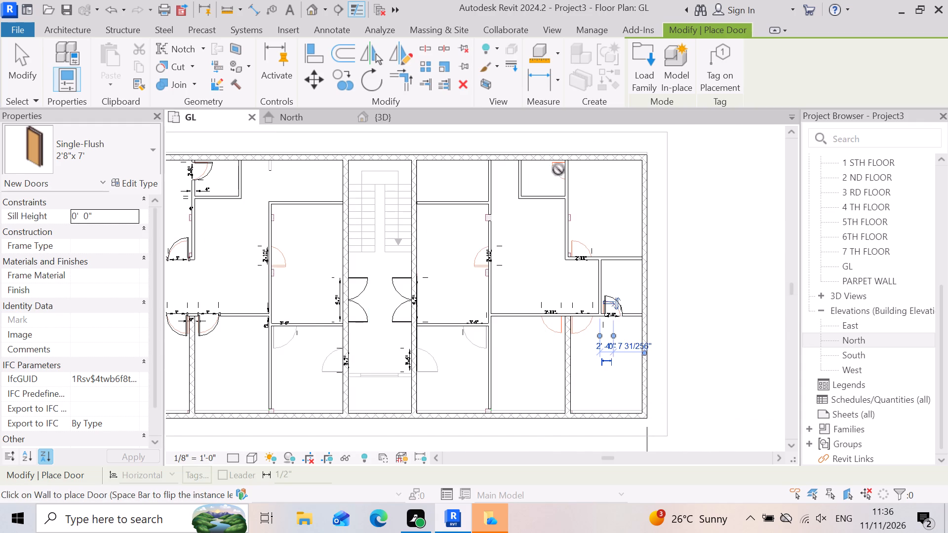
scroll(558, 169, up, 4)
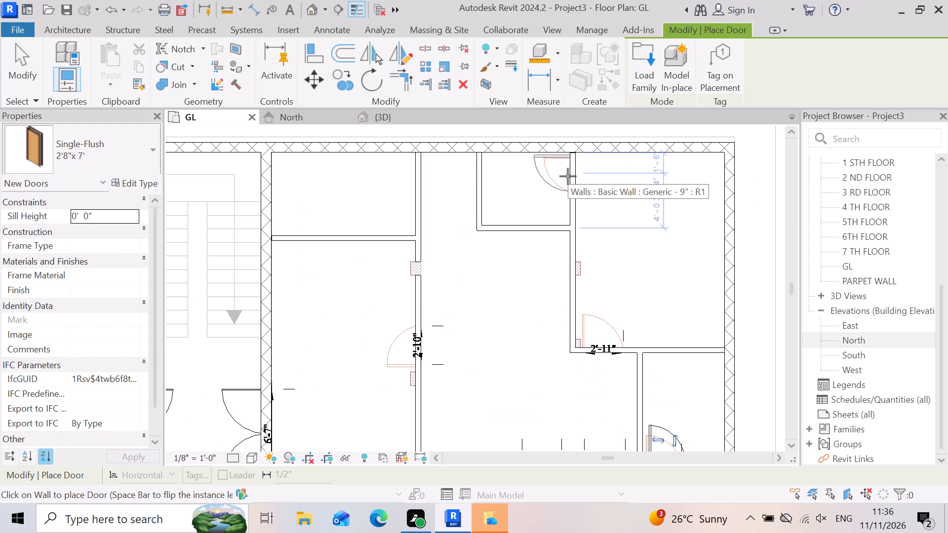
click(568, 176)
Duplicate the 30" x 80" Single-Flush door type and name the copy 2'11"x 7'.
scroll(488, 264, down, 3)
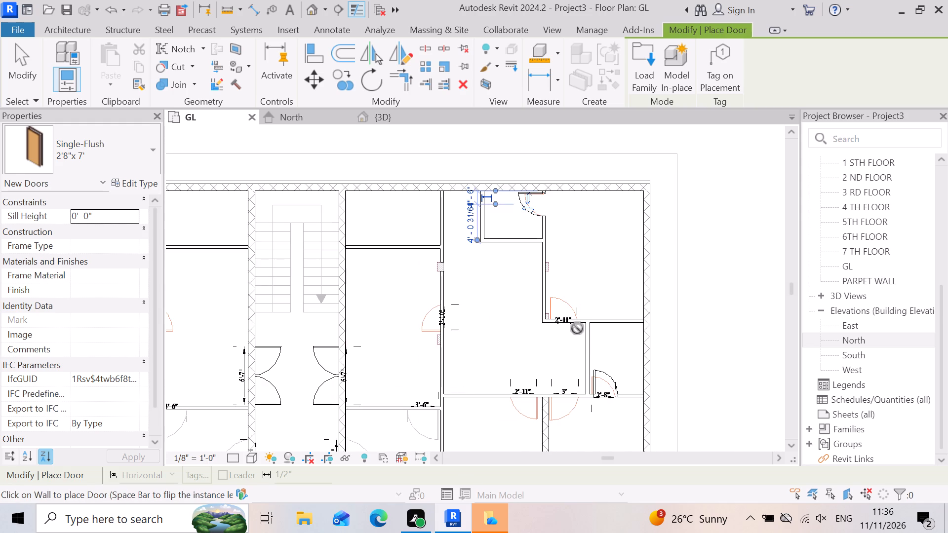
scroll(577, 328, down, 4)
scroll(509, 365, up, 3)
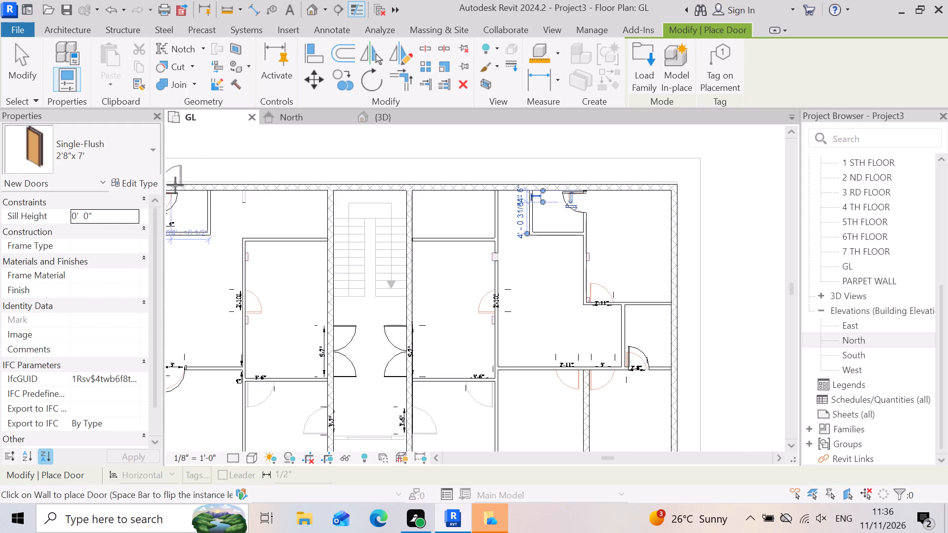
click(155, 142)
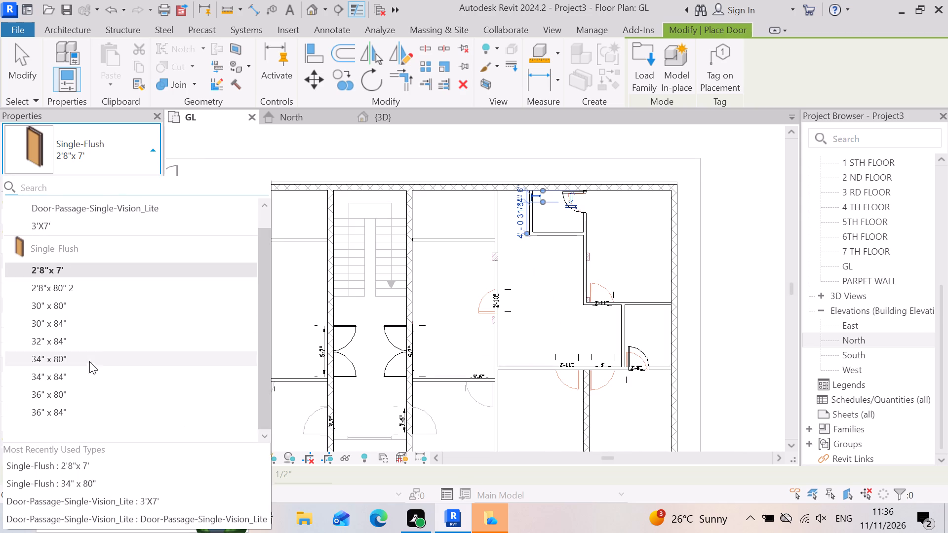
click(94, 291)
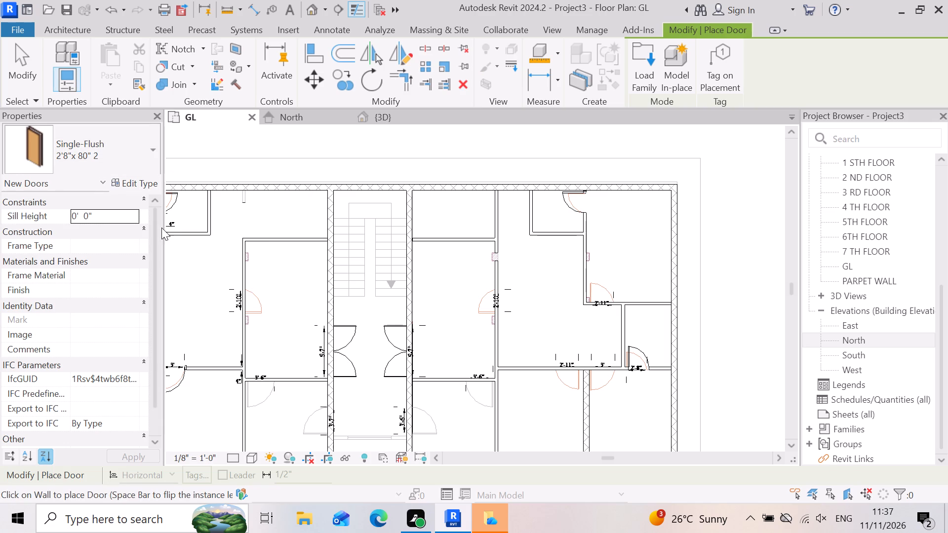
click(150, 149)
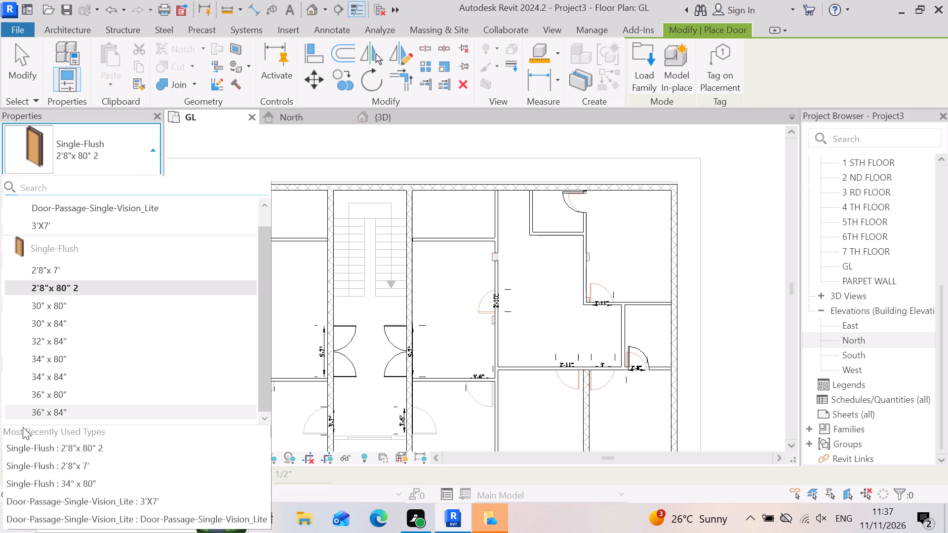
click(81, 311)
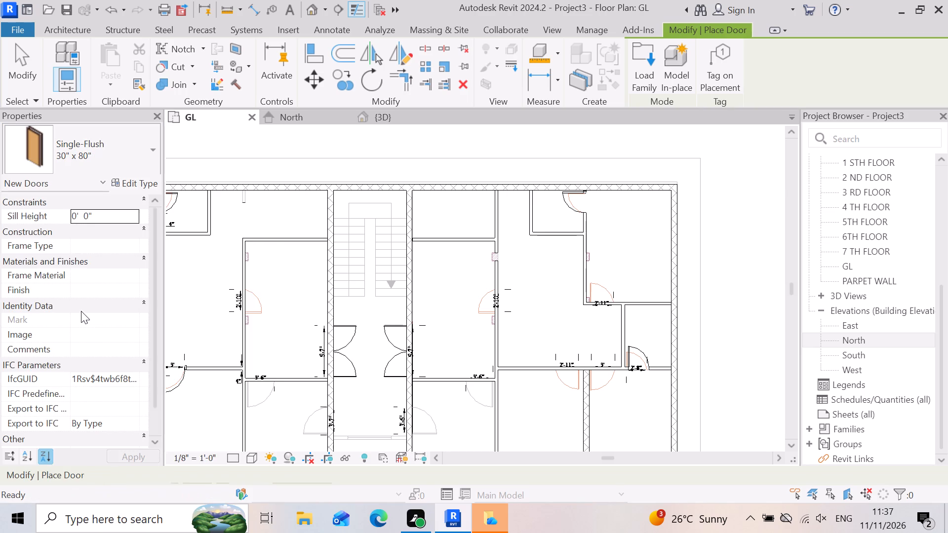
click(130, 185)
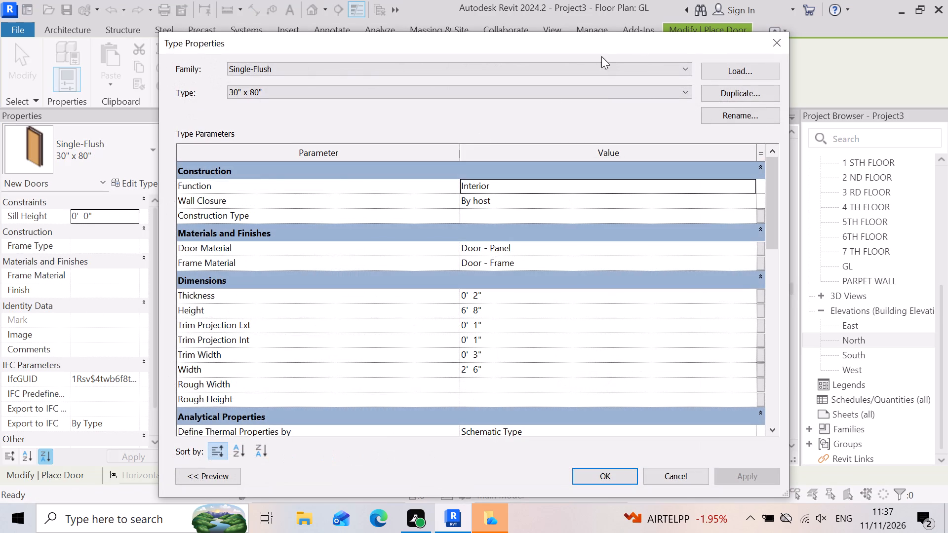
click(732, 98)
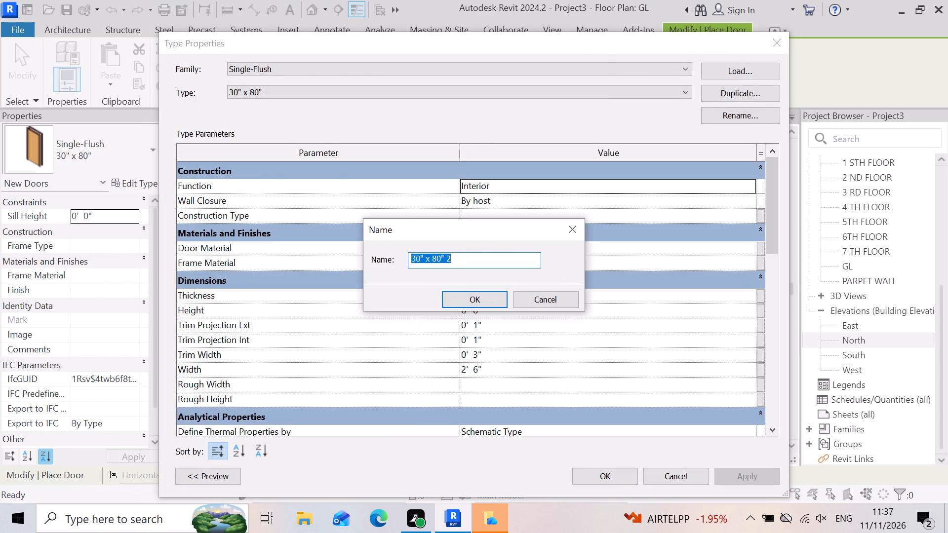
click(425, 254)
key(BackSpace)
key(BackSpace)
key(BackSpace)
key(BackSpace)
key(2)
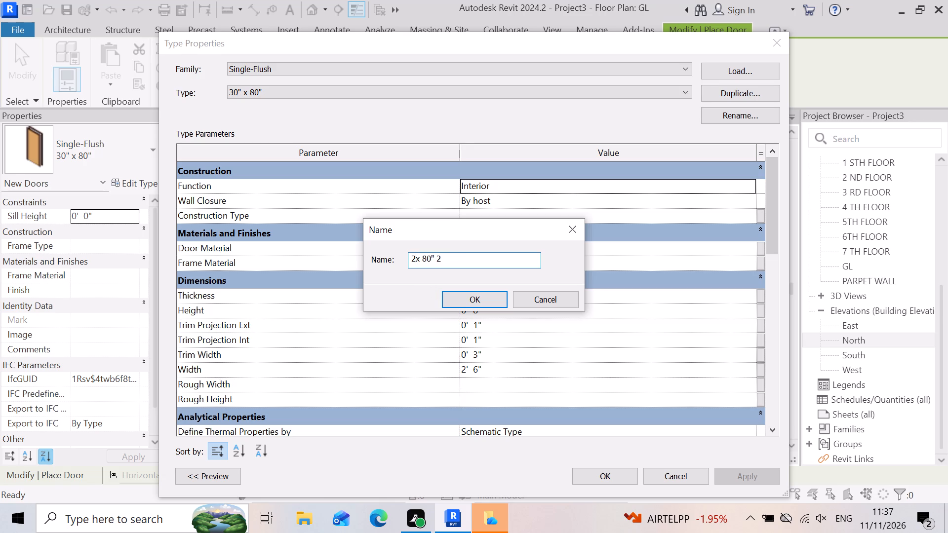
key(apostrophe)
text(11)
key(shift+quotedbl)
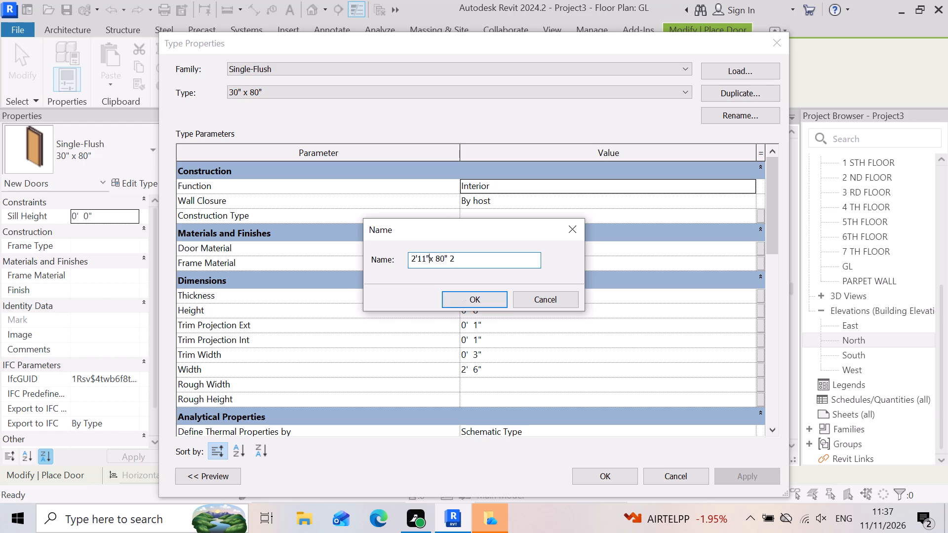
click(475, 265)
key(BackSpace)
key(BackSpace)
key(BackSpace)
key(BackSpace)
key(BackSpace)
key(7)
key(apostrophe)
key(Return)
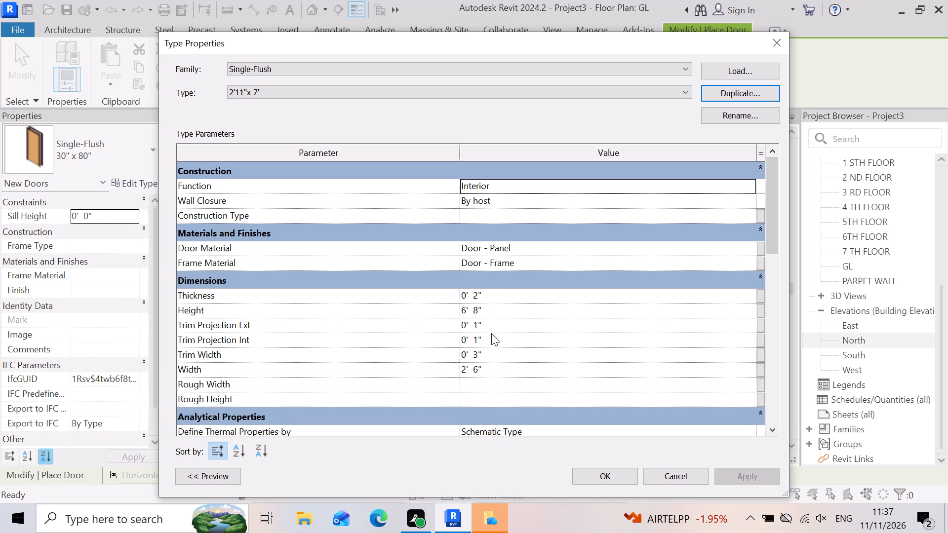
Set the 2'11"x 7' door type's height to 7' and width to 2'11", and apply the changes.
click(520, 314)
key(BackSpace)
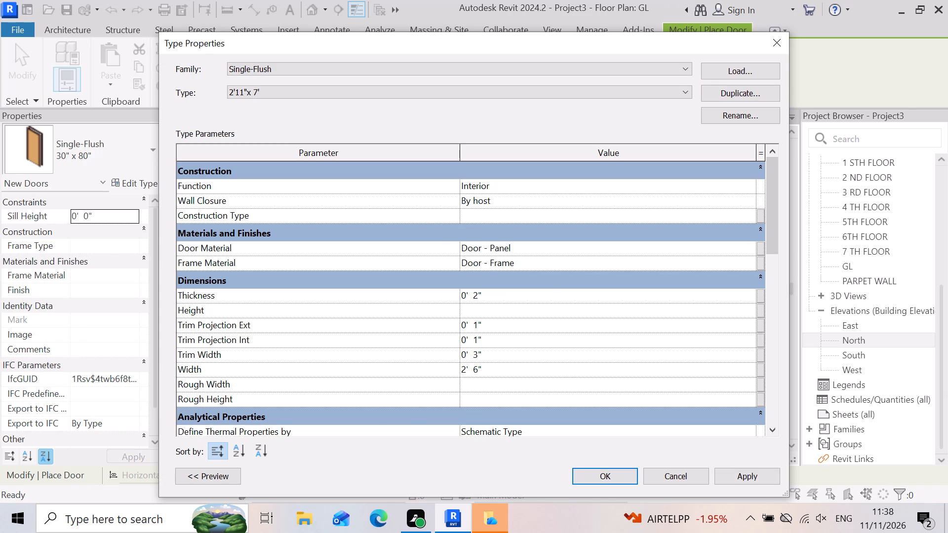
key(7)
key(apostrophe)
key(Return)
click(512, 367)
key(BackSpace)
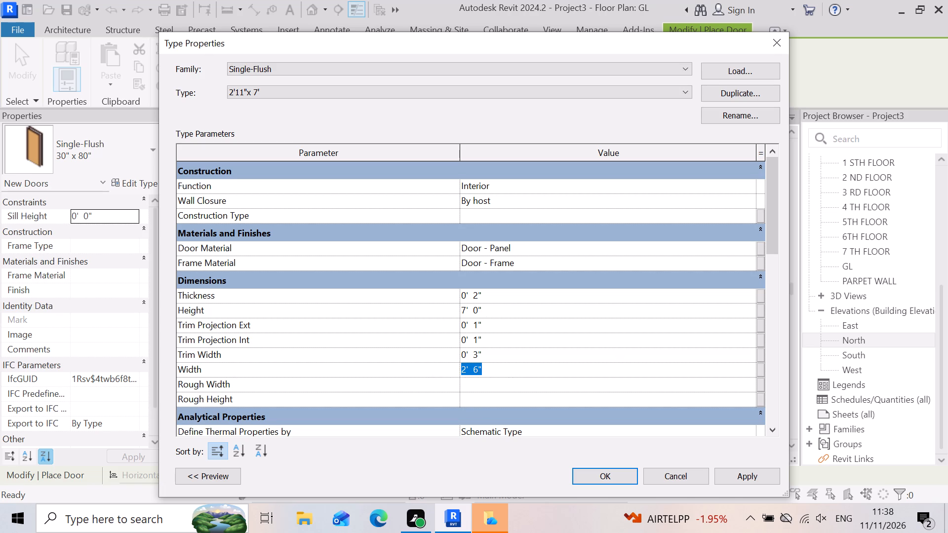
key(2)
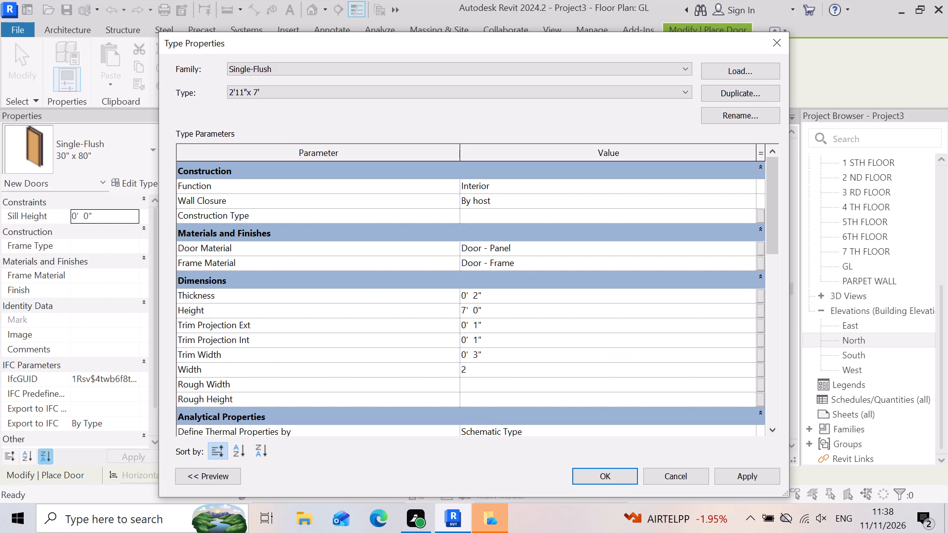
key(apostrophe)
text(11)
key(shift+quotedbl)
key(Return)
click(746, 479)
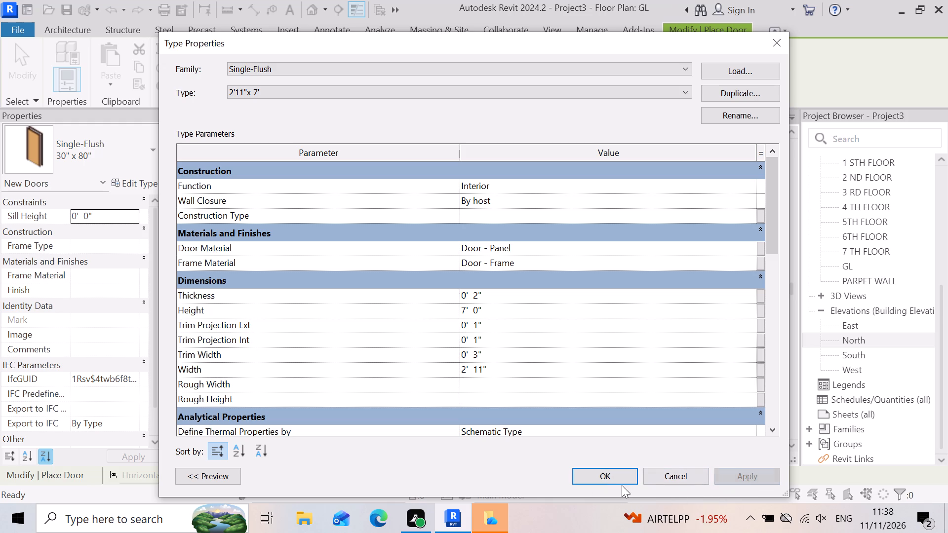
click(613, 478)
Place a 2'11"x 7' door in the large northeast room's south wall, centred about 2'-0" from its west wall and swinging north into the room.
scroll(593, 363, down, 4)
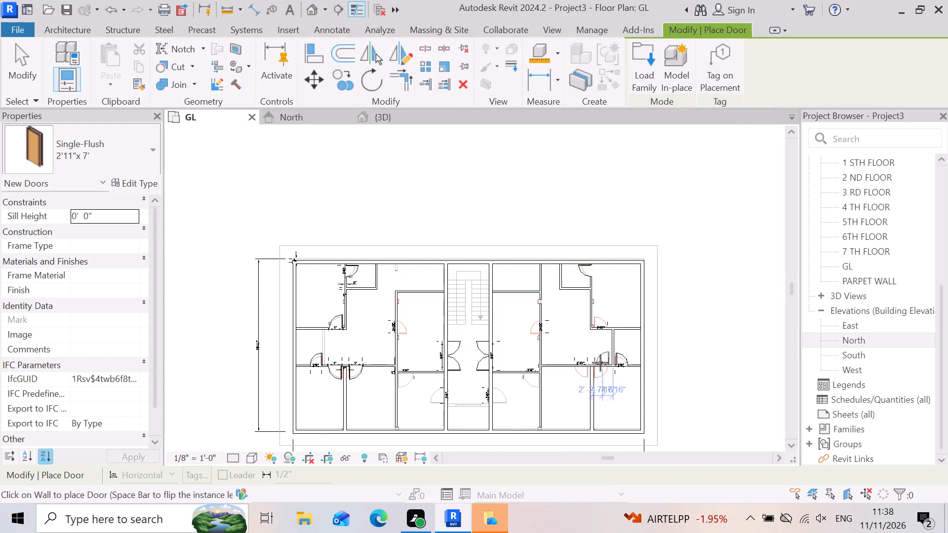
scroll(612, 251, up, 1)
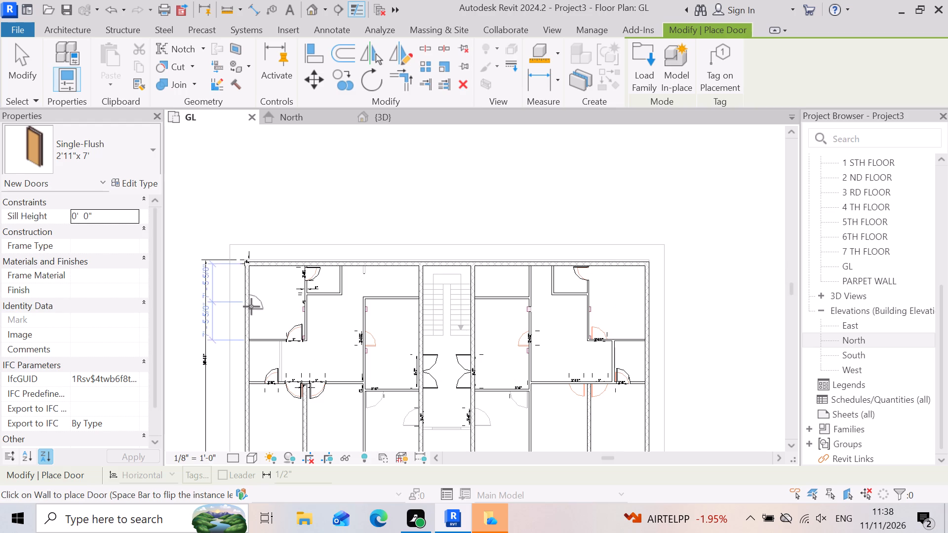
scroll(361, 356, up, 5)
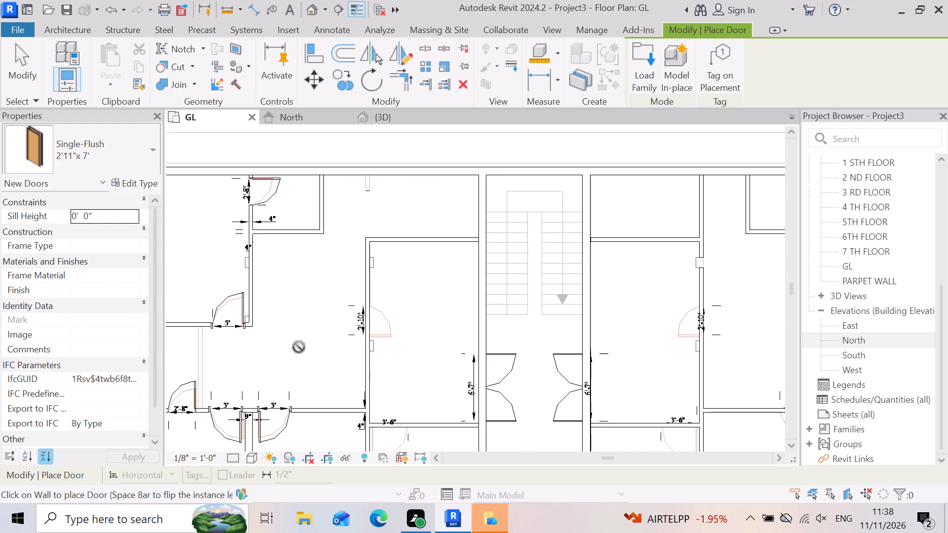
scroll(398, 277, down, 3)
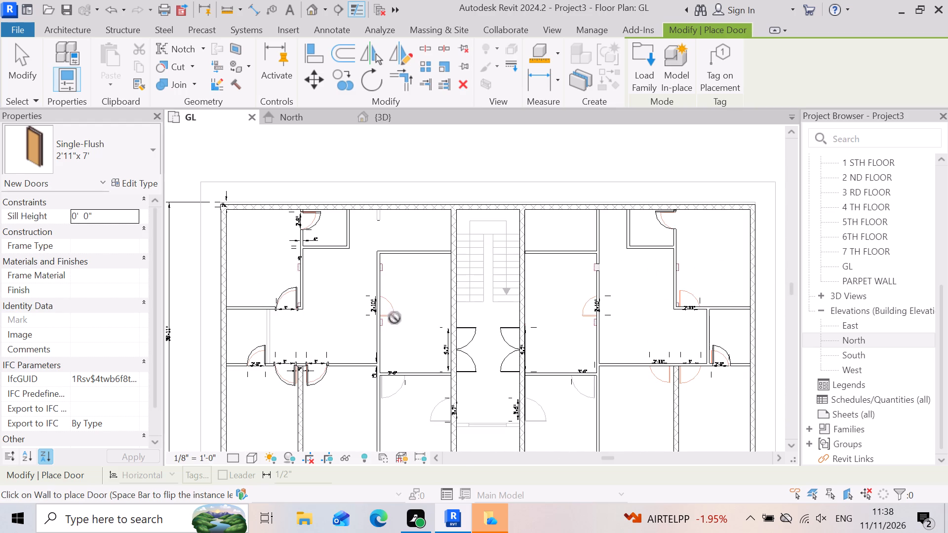
scroll(396, 311, up, 6)
scroll(379, 317, down, 3)
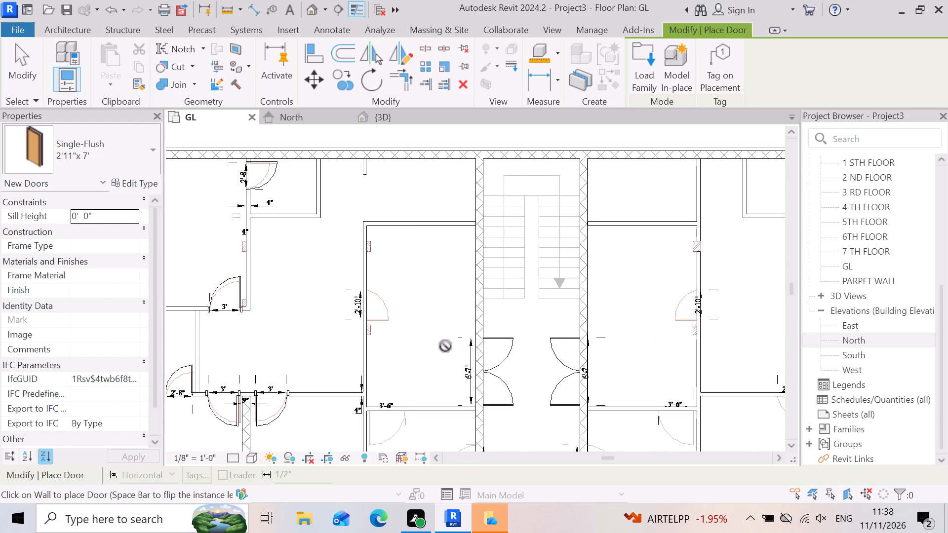
scroll(483, 351, down, 3)
scroll(638, 337, up, 8)
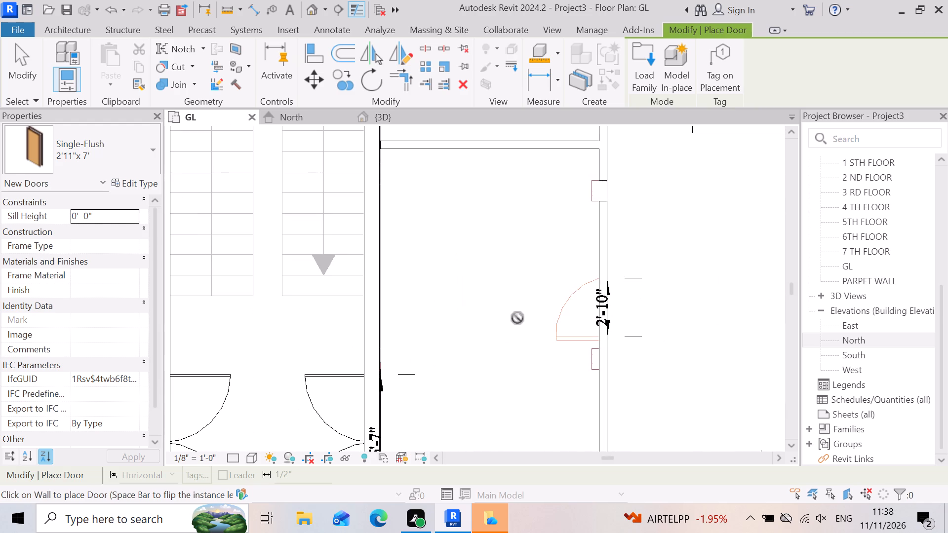
scroll(573, 278, down, 8)
scroll(669, 376, up, 6)
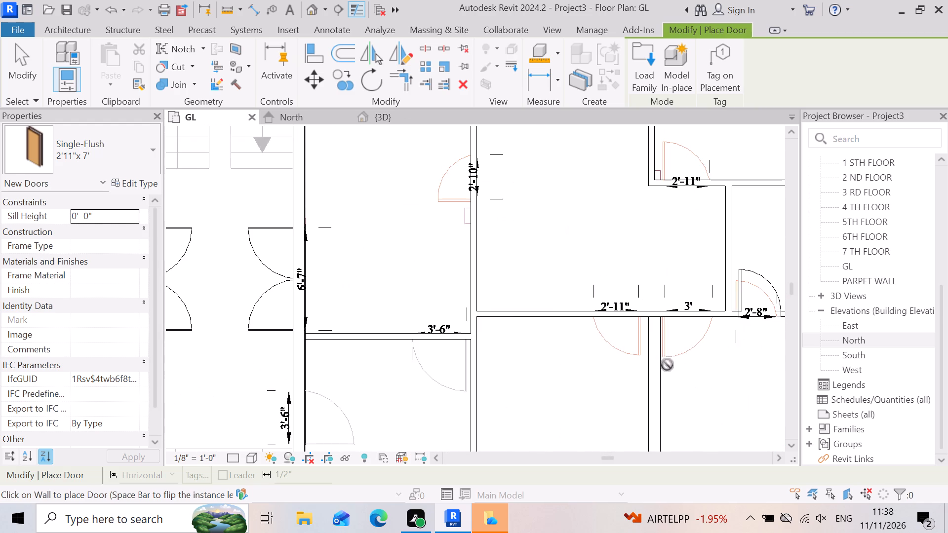
scroll(662, 346, up, 3)
scroll(651, 354, down, 4)
scroll(684, 181, up, 2)
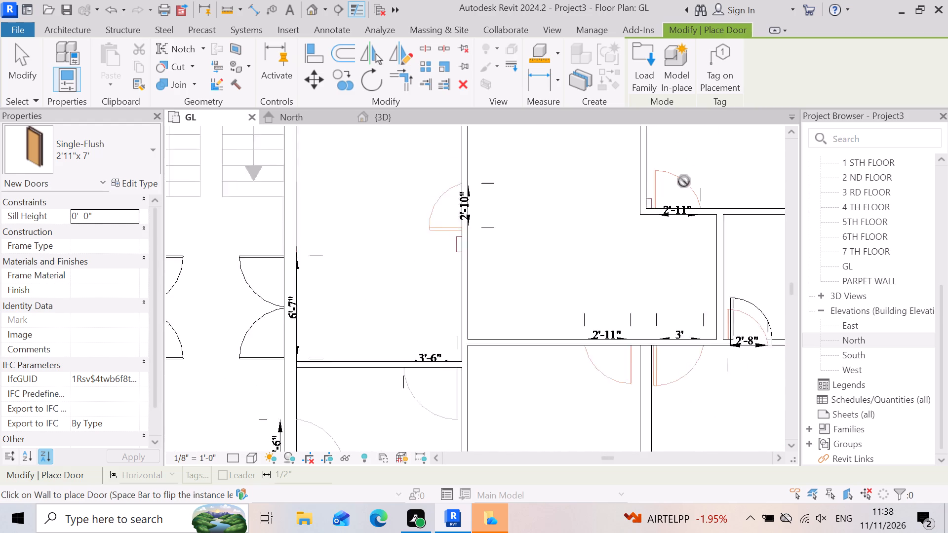
scroll(684, 181, up, 2)
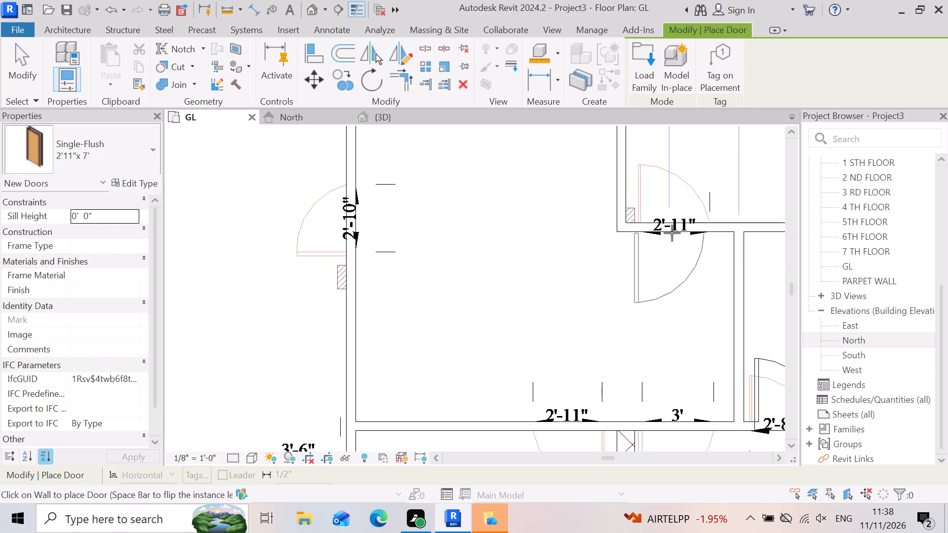
click(672, 233)
click(681, 264)
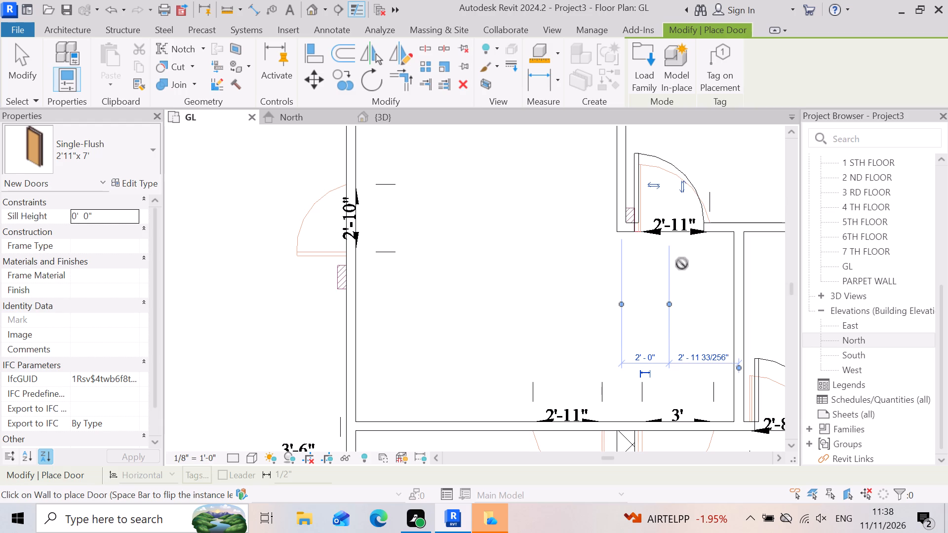
Place a 2'11"x 7' door over the east hall's south-wall 2'-11" opening, centred about 2'-6" west of the southern rooms' dividing wall, swinging south.
scroll(665, 257, down, 5)
scroll(626, 388, up, 3)
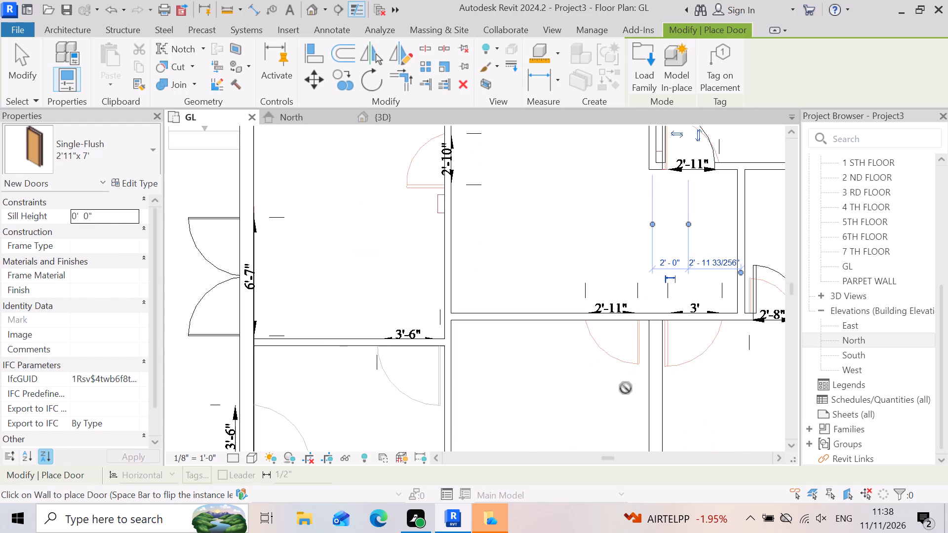
click(607, 308)
click(606, 292)
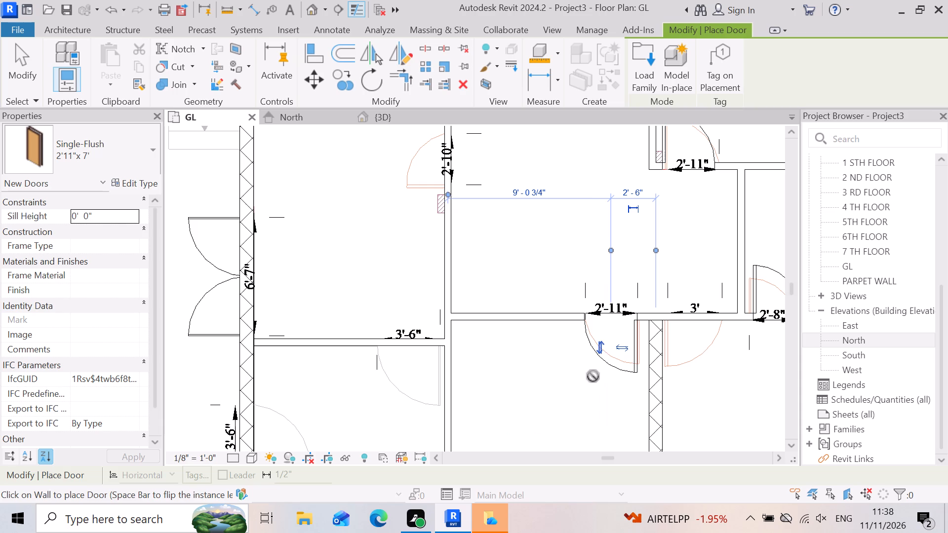
scroll(601, 305, down, 6)
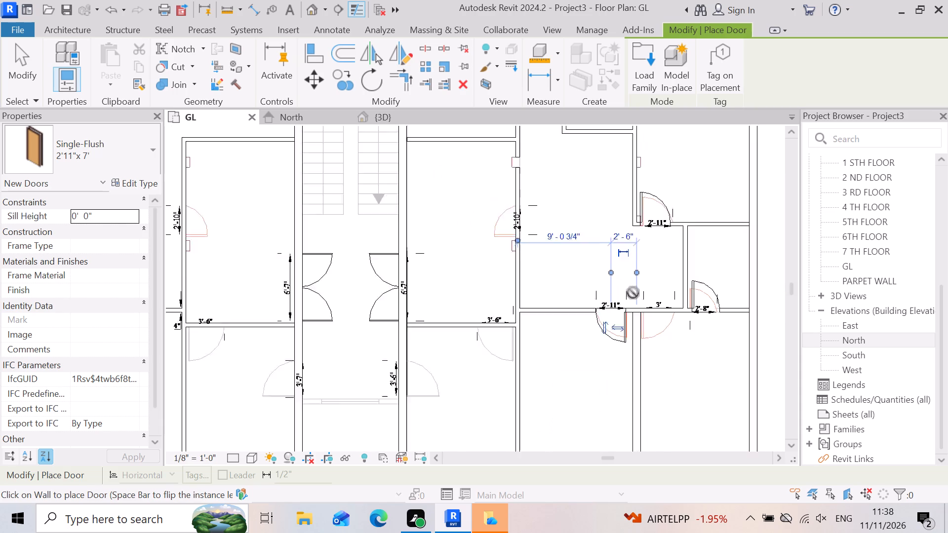
Duplicate the 30" x 80" Single-Flush door type and name the copy 2'10" x 7'.
scroll(633, 293, down, 2)
scroll(691, 313, down, 3)
scroll(637, 335, up, 8)
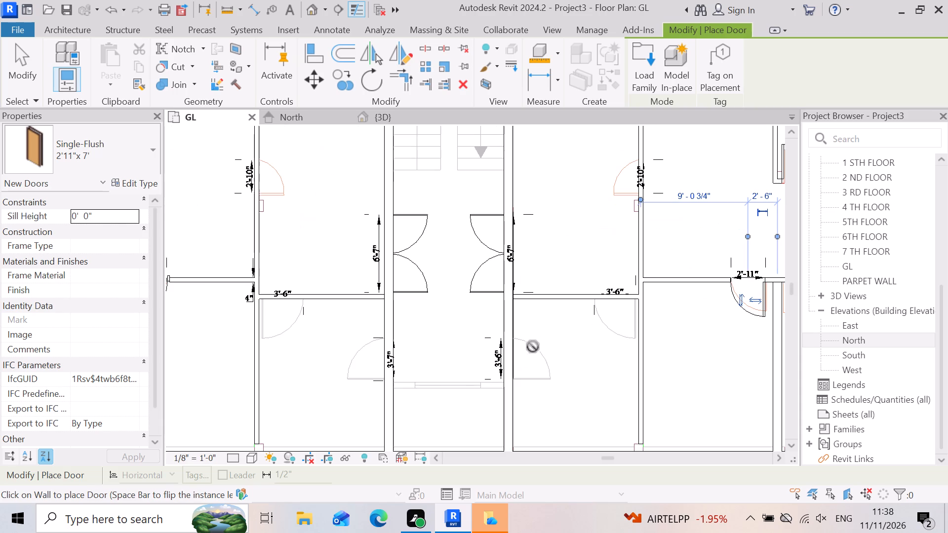
scroll(605, 387, down, 1)
scroll(585, 386, up, 3)
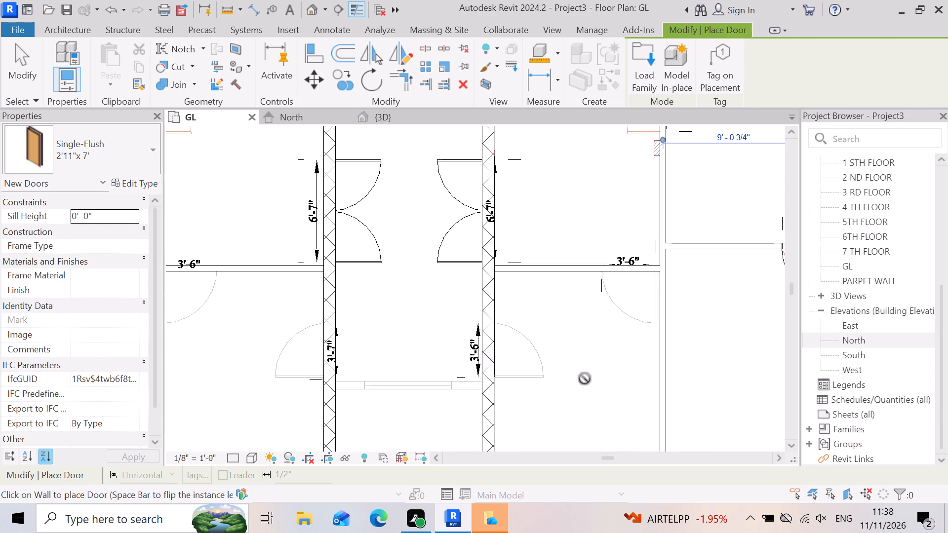
scroll(585, 379, down, 5)
scroll(442, 386, down, 3)
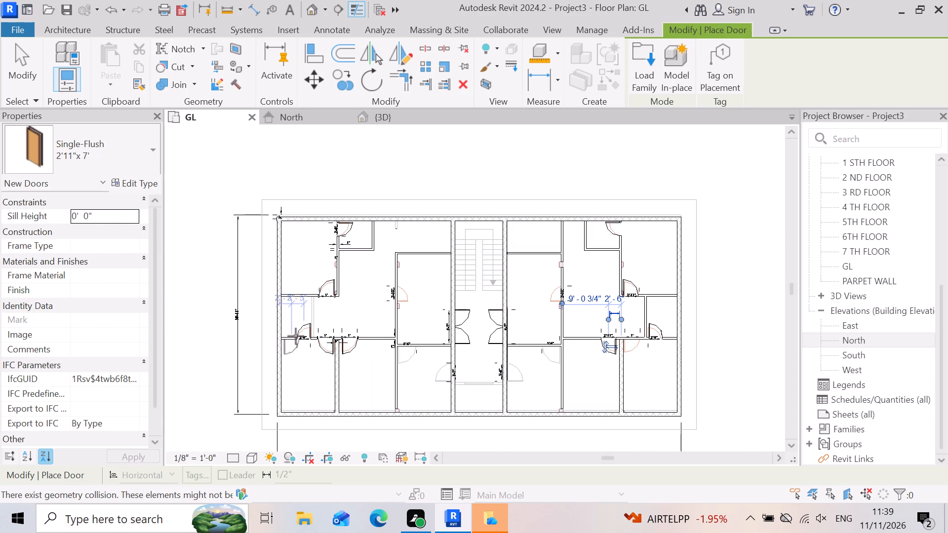
scroll(338, 279, up, 3)
scroll(365, 413, down, 3)
scroll(389, 359, up, 5)
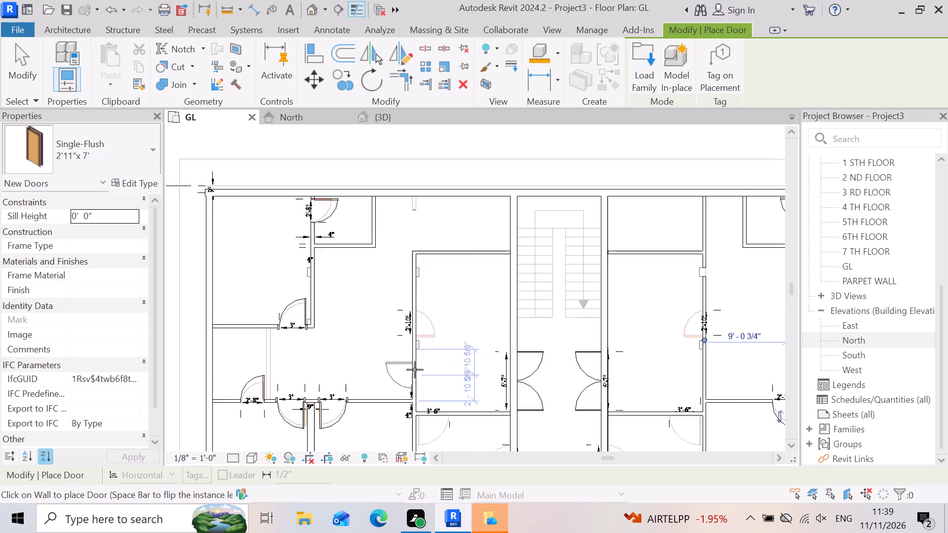
scroll(415, 370, up, 4)
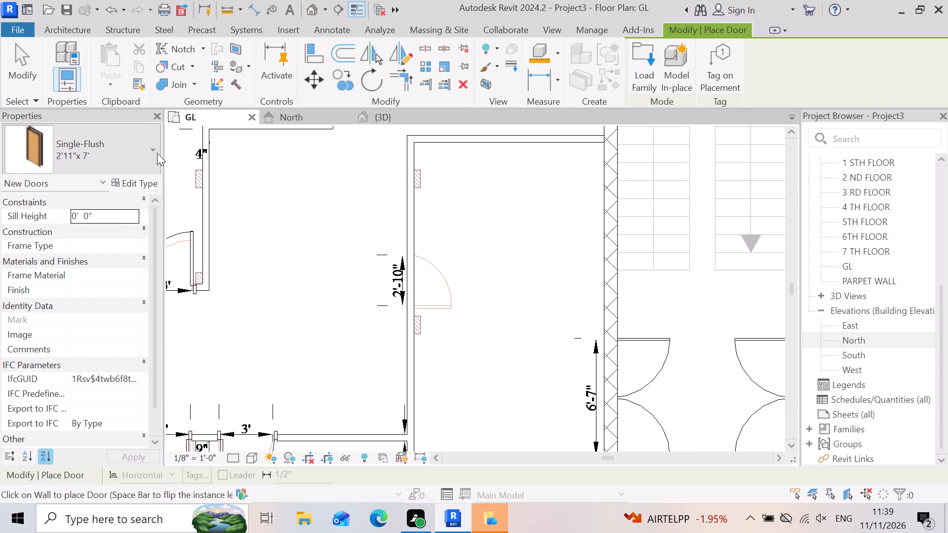
click(157, 153)
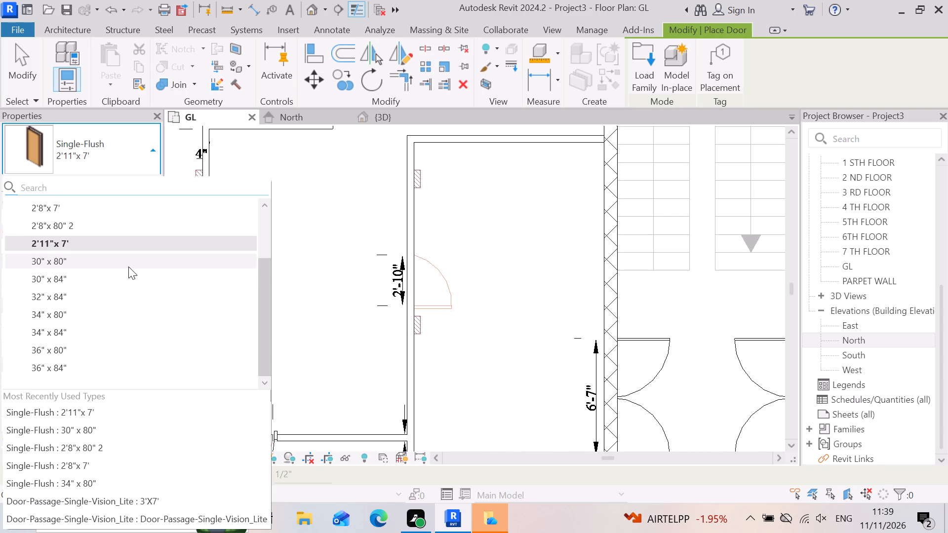
click(128, 266)
click(147, 181)
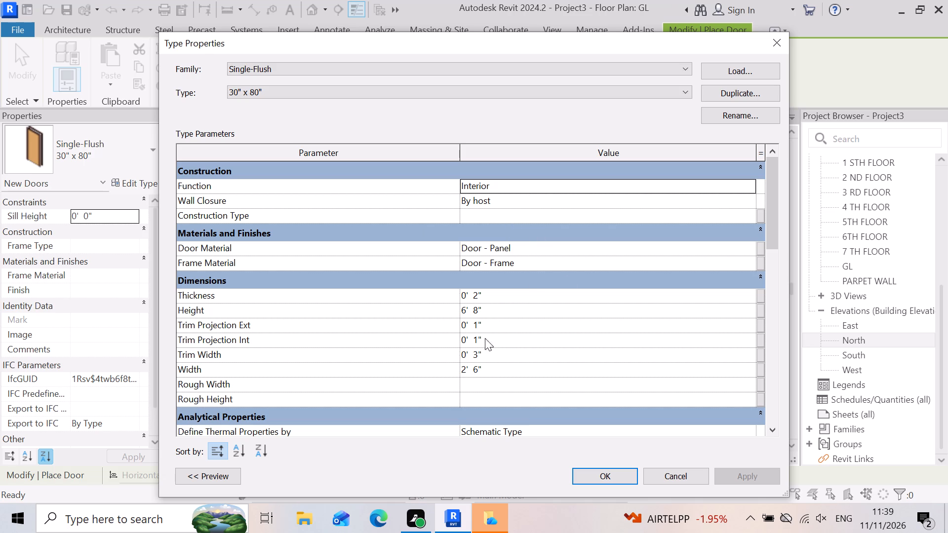
click(743, 87)
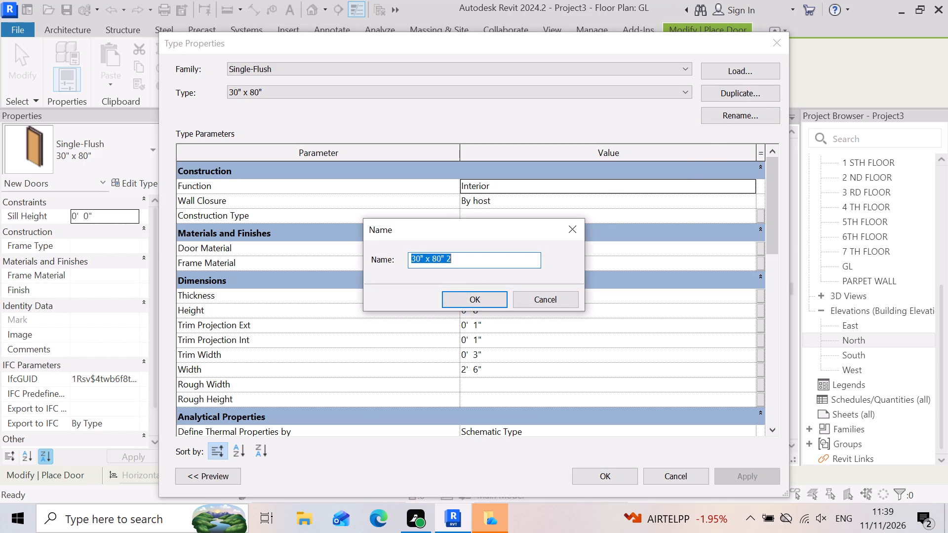
click(424, 258)
key(BackSpace)
key(BackSpace)
key(BackSpace)
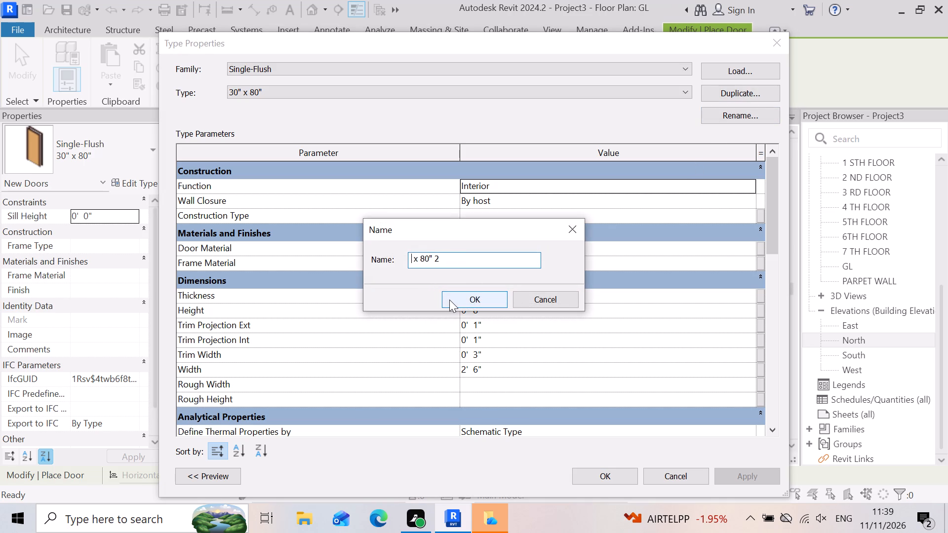
key(BackSpace)
text(2')
key(1)
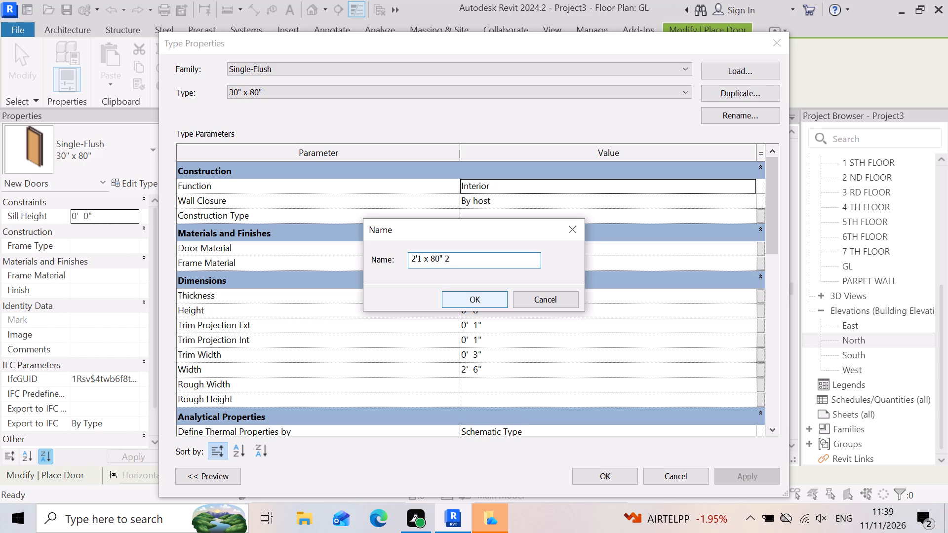
key(0)
key(shift+quotedbl)
click(462, 265)
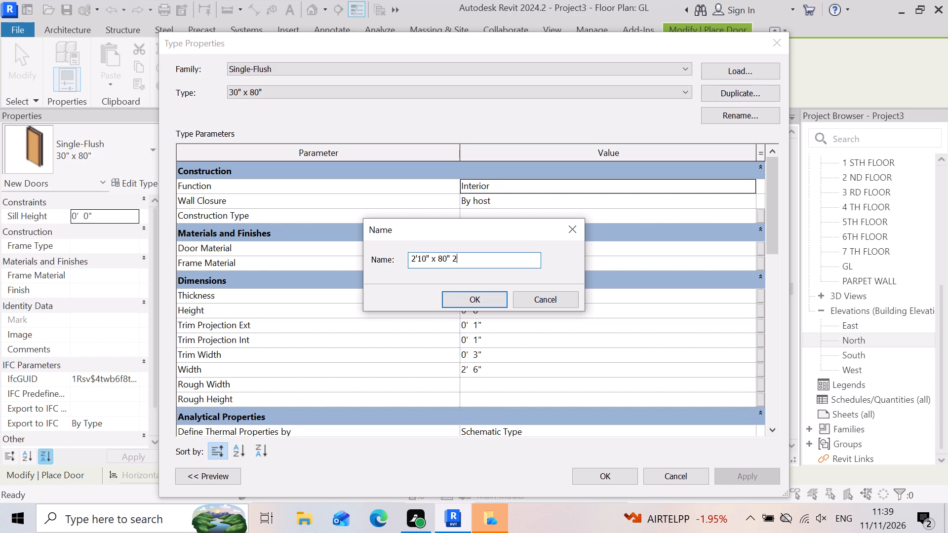
key(BackSpace)
key(BackSpace)
key(BackSpace)
key(BackSpace)
key(BackSpace)
key(7)
key(apostrophe)
key(Return)
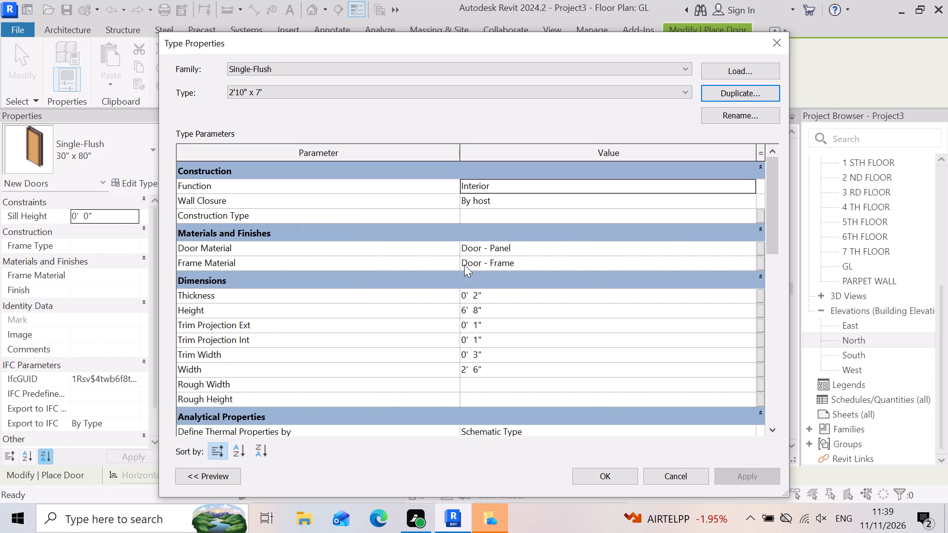
Set the 2'10" x 7' door type's height to 7' and width to 2'10", and apply the changes.
click(523, 313)
key(7)
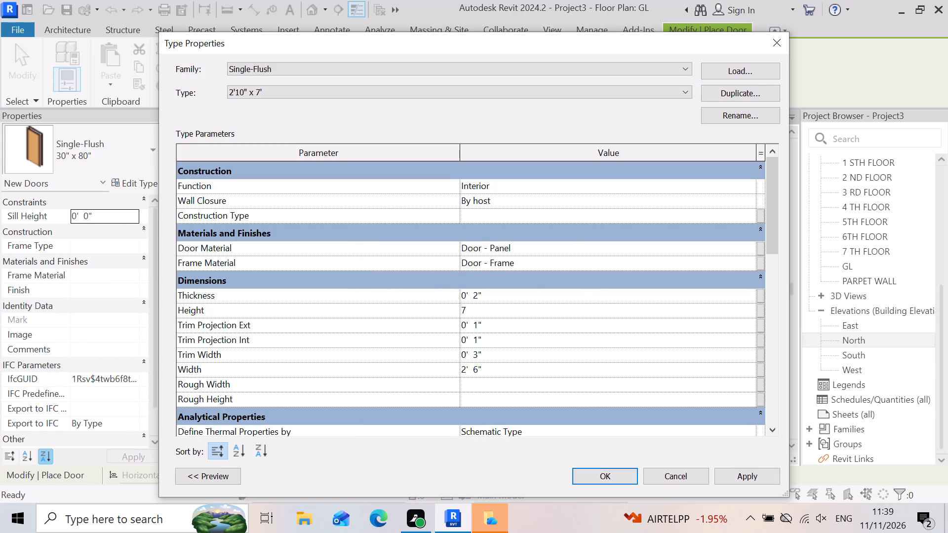
key(apostrophe)
key(Return)
click(492, 370)
key(BackSpace)
text(2'11)
key(BackSpace)
key(0)
key(shift+quotedbl)
key(Return)
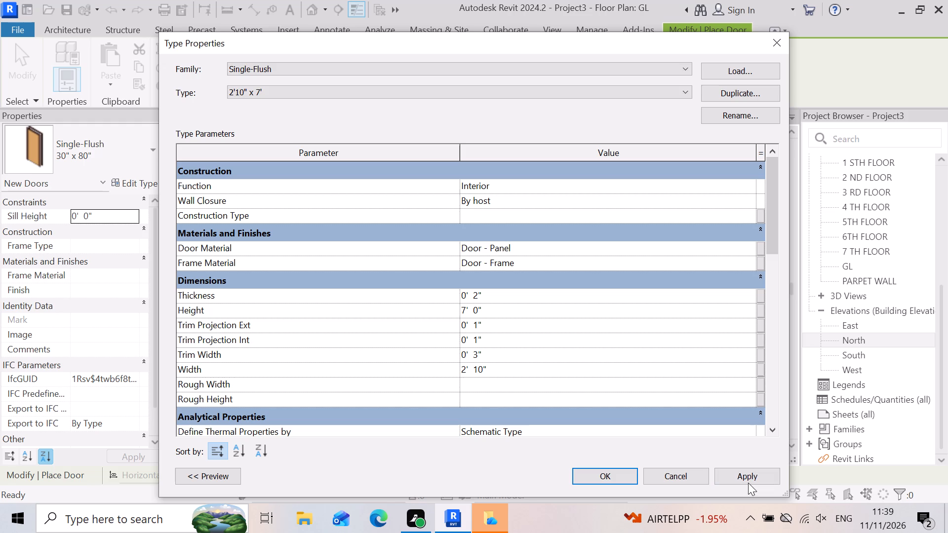
click(744, 467)
click(593, 469)
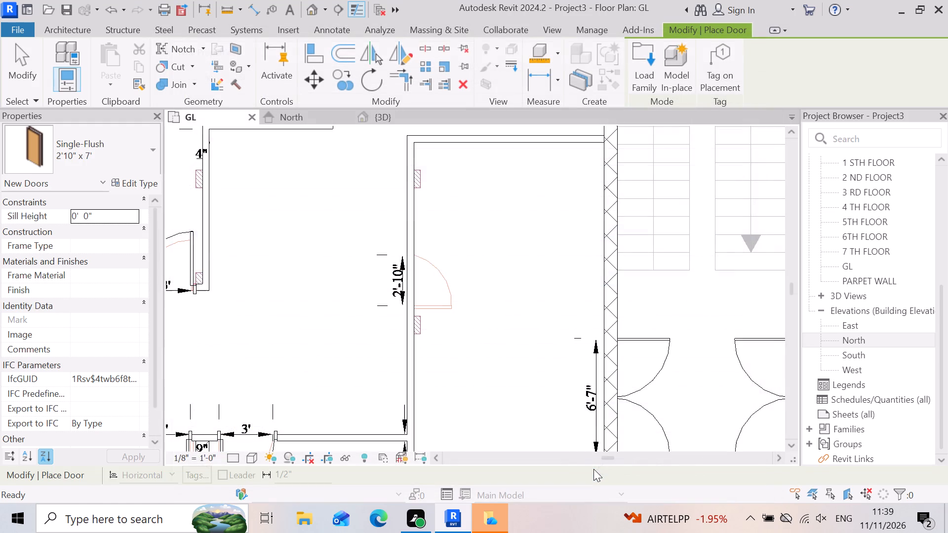
Place a 2'10" x 7' door over the 2'-10" opening in the west wall of the room west of the stairs, hinged south and swinging east.
scroll(524, 321, down, 4)
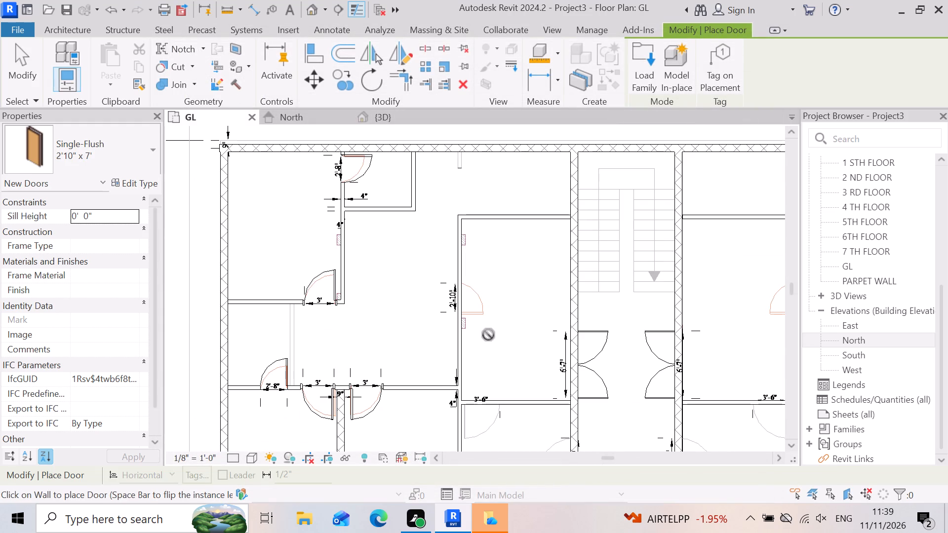
scroll(474, 299, up, 3)
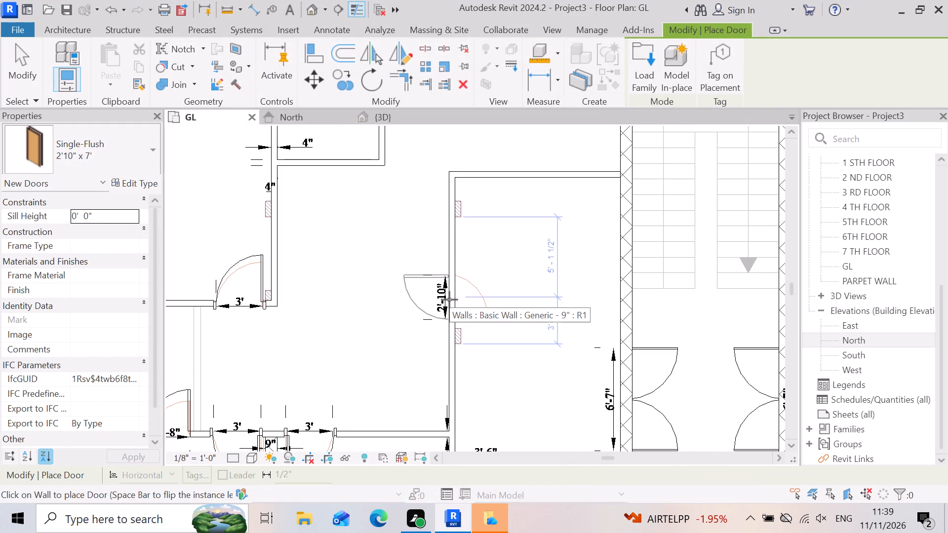
click(449, 300)
click(428, 307)
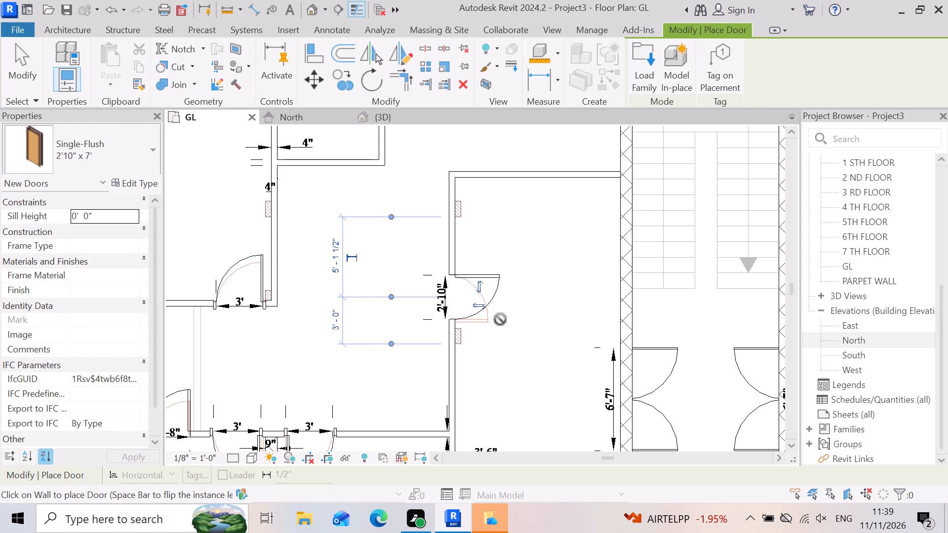
click(482, 293)
Place a 2'10" x 7' door in the east wall of the room east of the stairs, about 8'-10 3/4" north of the hall's south wall, swinging west.
scroll(460, 328, down, 5)
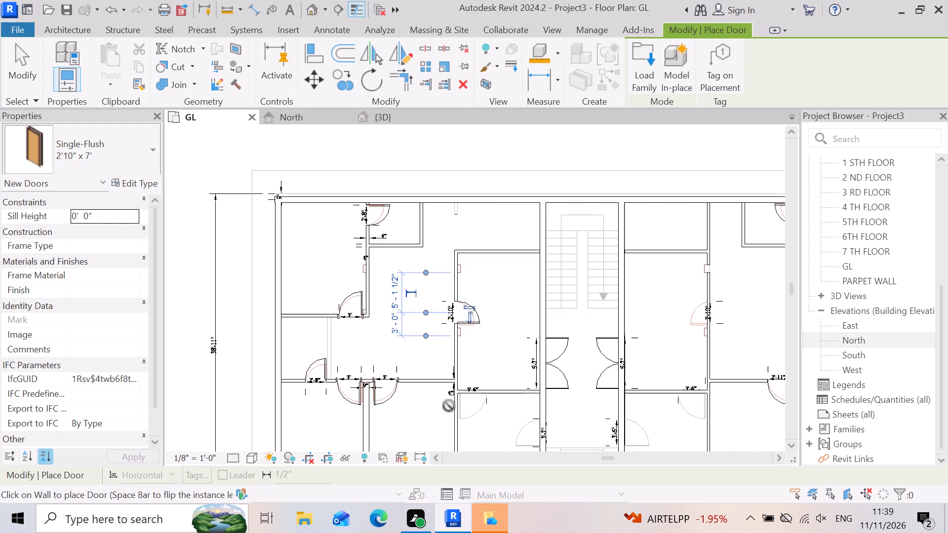
scroll(479, 335, down, 4)
scroll(517, 382, up, 11)
scroll(418, 338, down, 3)
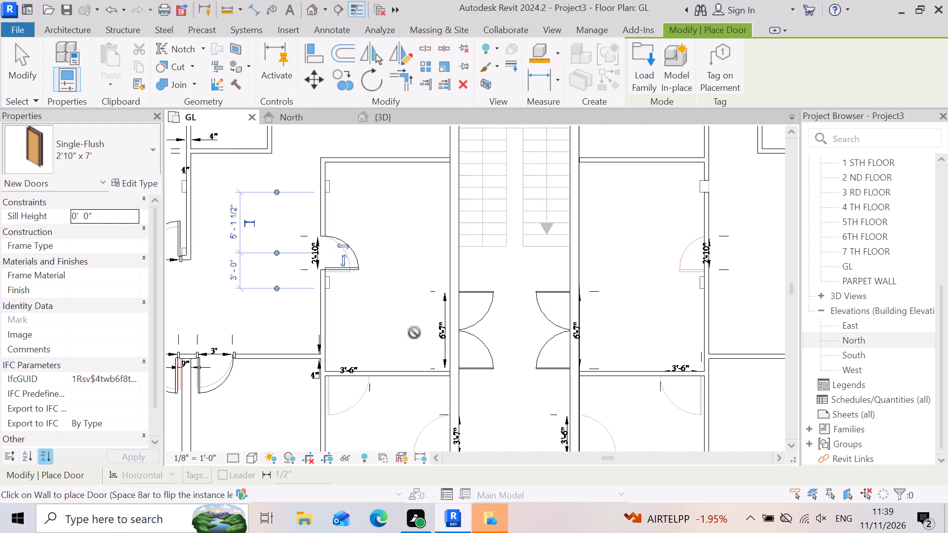
scroll(414, 333, down, 8)
scroll(466, 414, up, 4)
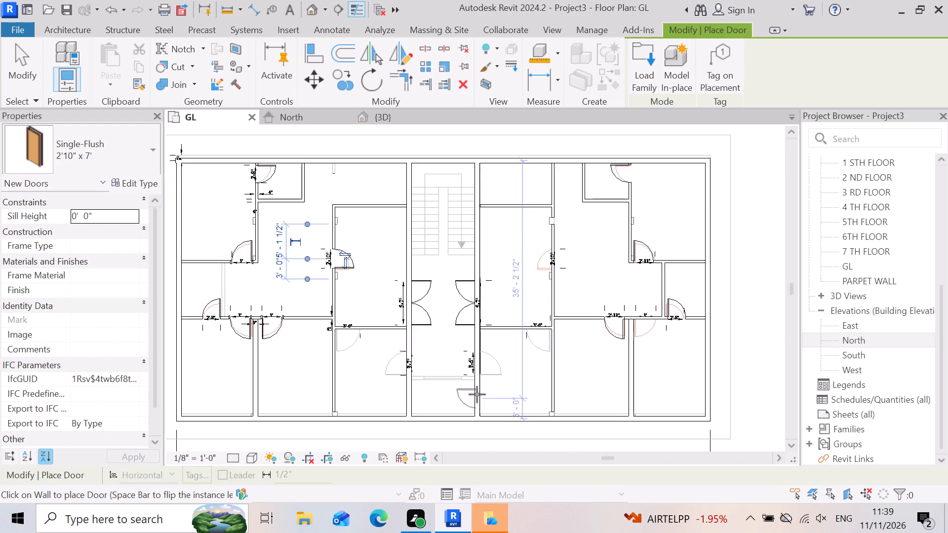
scroll(477, 394, up, 2)
scroll(462, 390, down, 3)
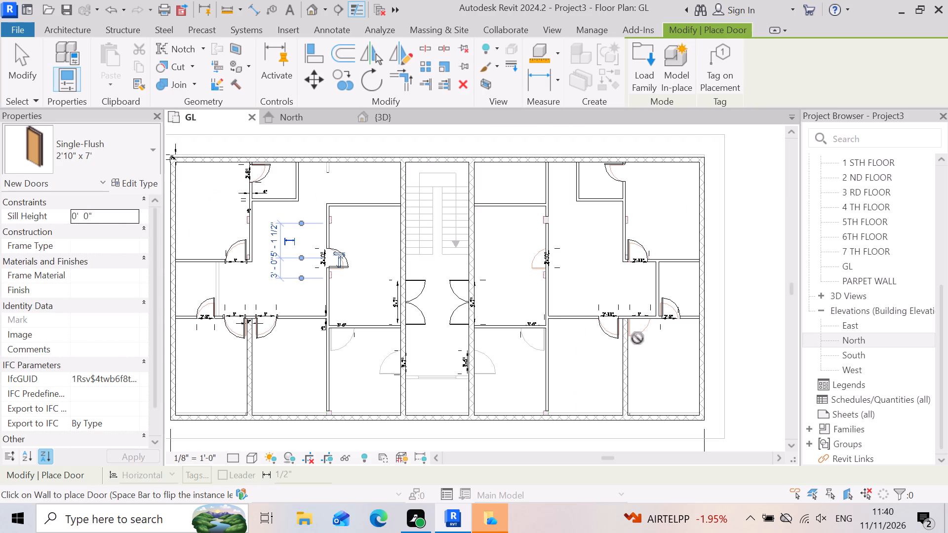
scroll(311, 304, up, 4)
scroll(275, 341, up, 2)
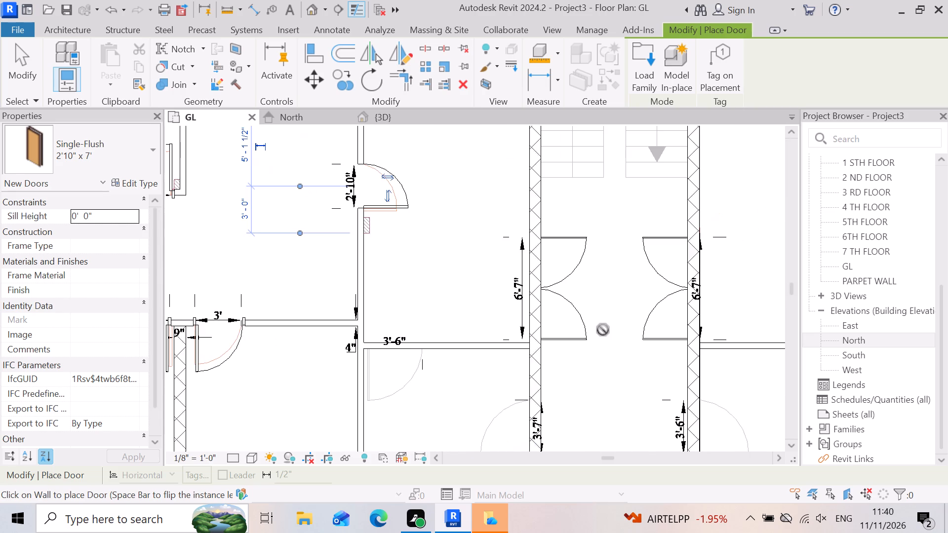
scroll(609, 328, down, 3)
scroll(422, 320, down, 3)
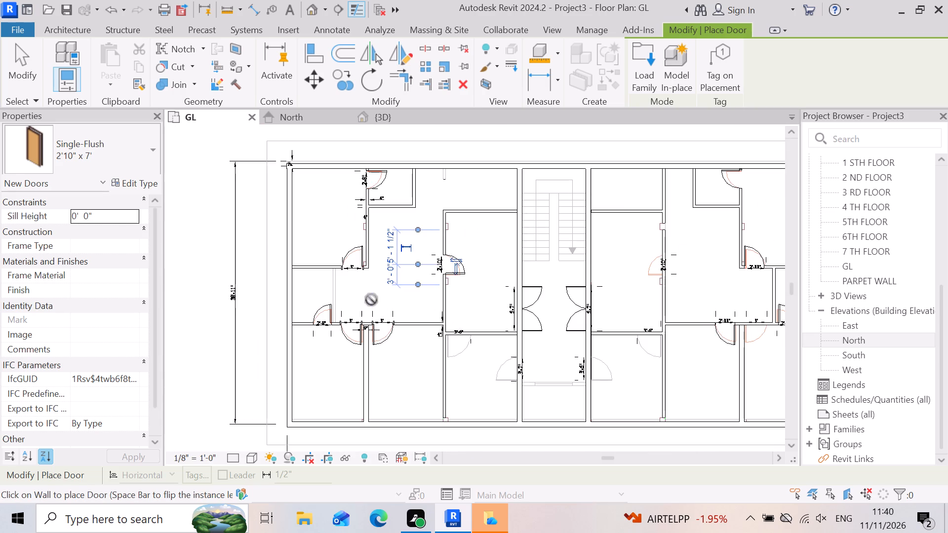
scroll(360, 244, up, 3)
scroll(263, 327, down, 3)
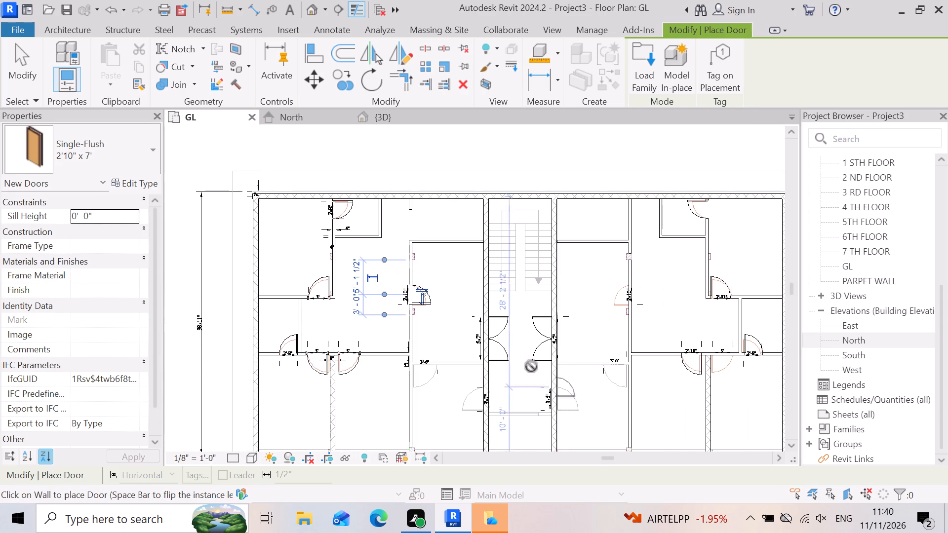
scroll(528, 355, up, 2)
scroll(672, 395, up, 3)
scroll(605, 381, up, 3)
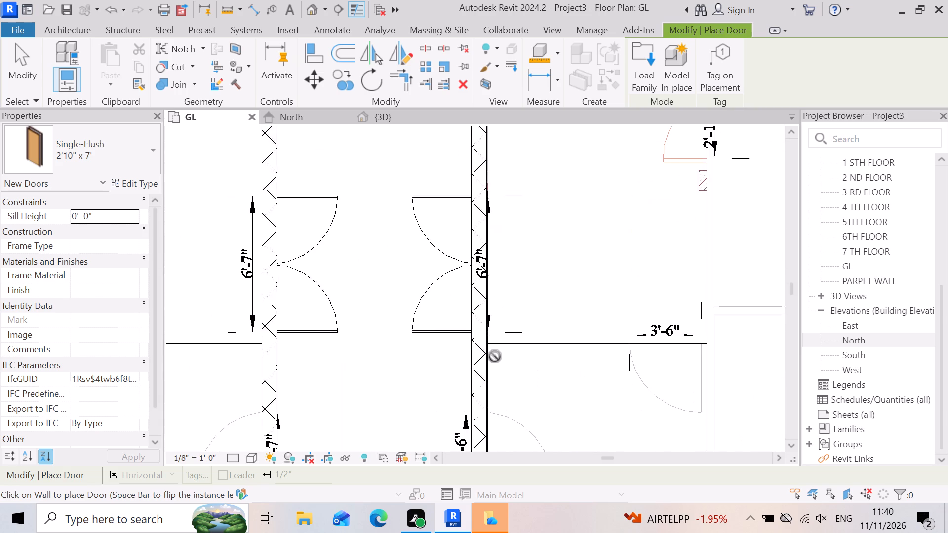
scroll(496, 355, down, 3)
scroll(630, 226, up, 3)
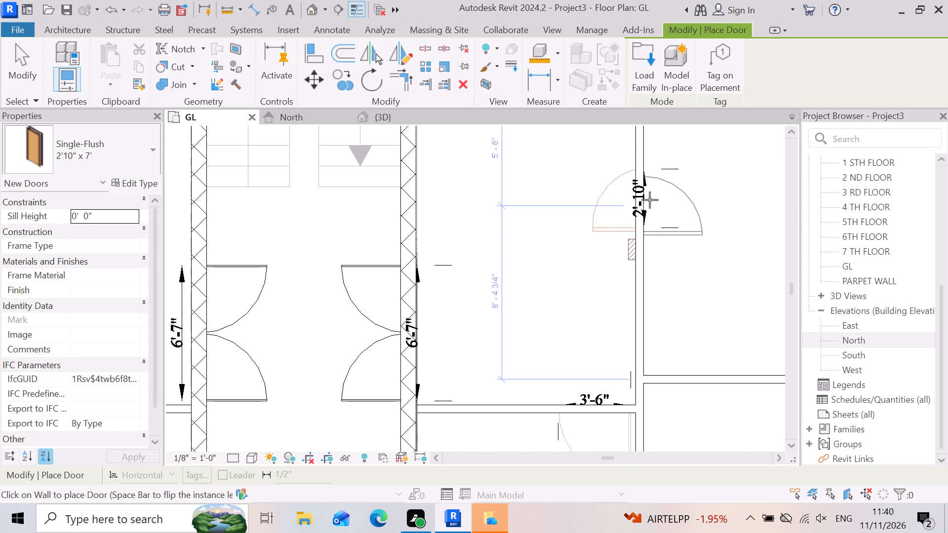
click(650, 200)
click(671, 190)
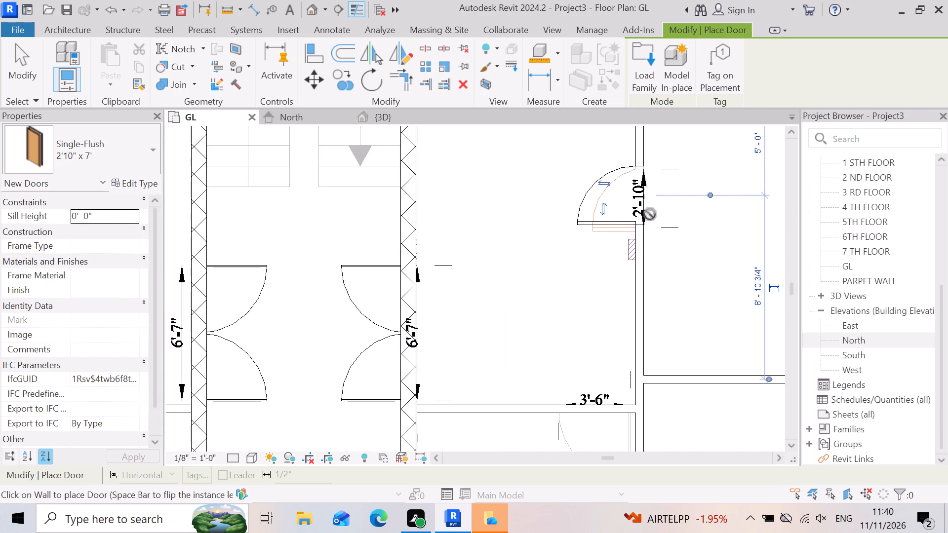
Duplicate the Door-Passage-Single-Vision_Lite 3'X7' door type and name the copy 3'6"X7' 2.
scroll(611, 227, down, 7)
scroll(677, 298, down, 2)
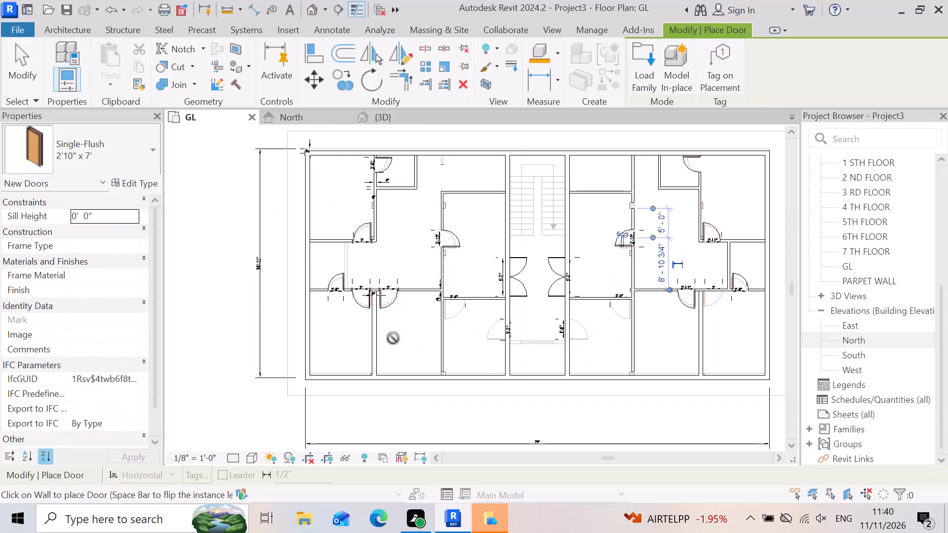
scroll(378, 305, up, 3)
scroll(509, 323, up, 3)
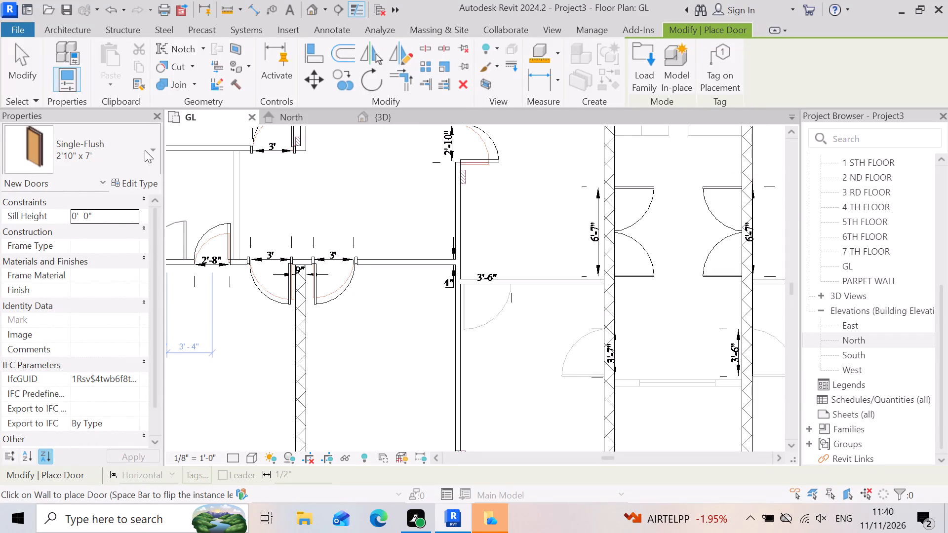
click(153, 149)
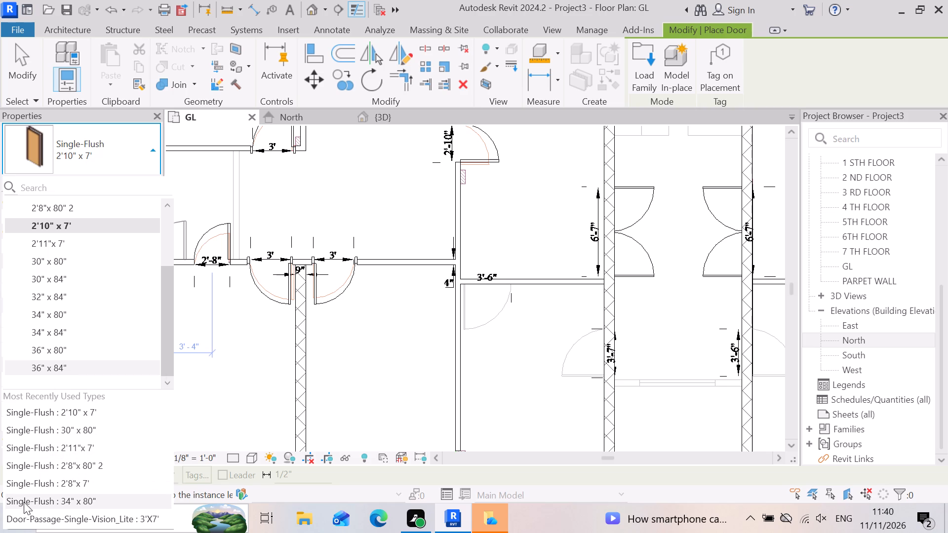
click(78, 520)
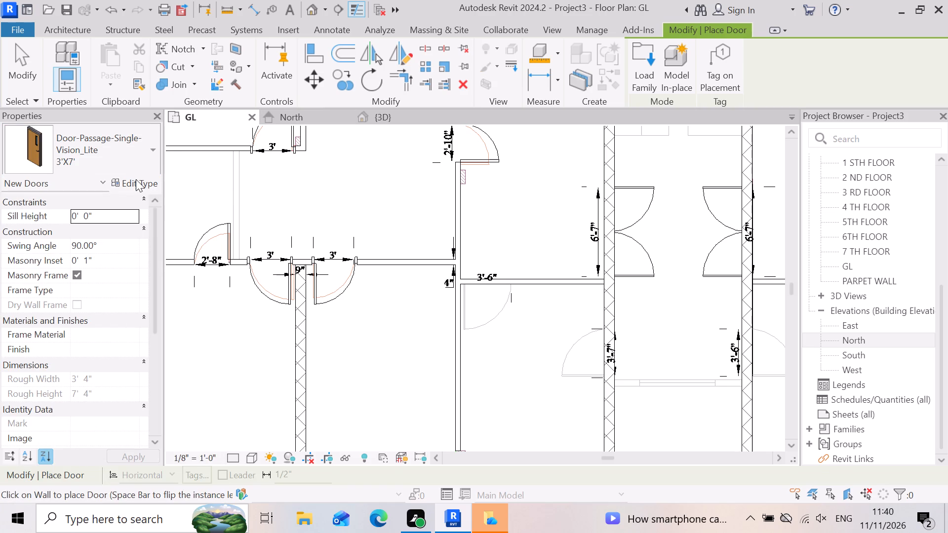
click(136, 178)
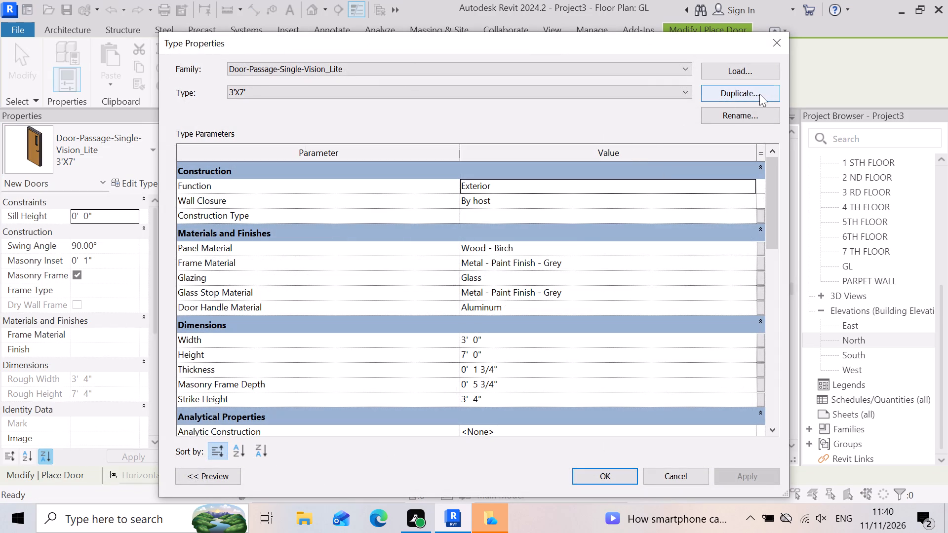
click(759, 94)
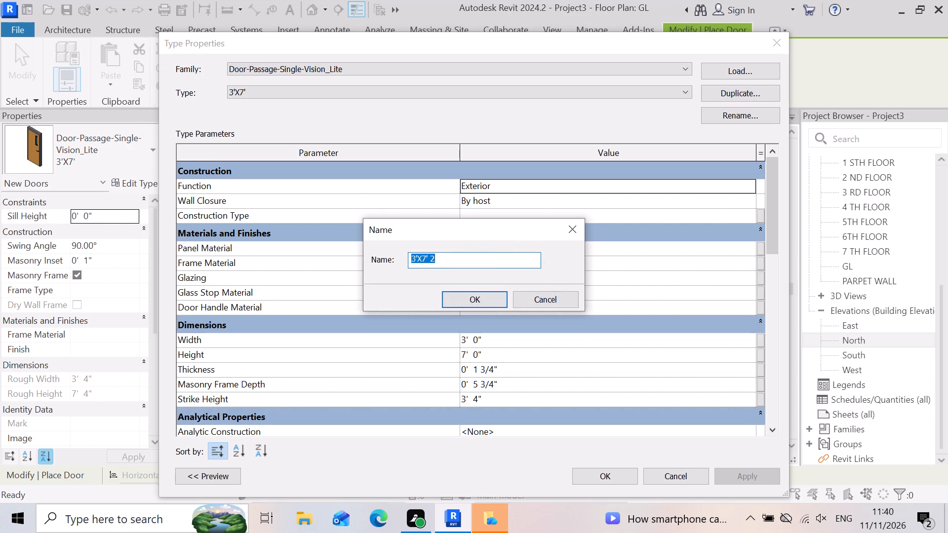
click(418, 257)
key(6)
key(shift+quotedbl)
key(Return)
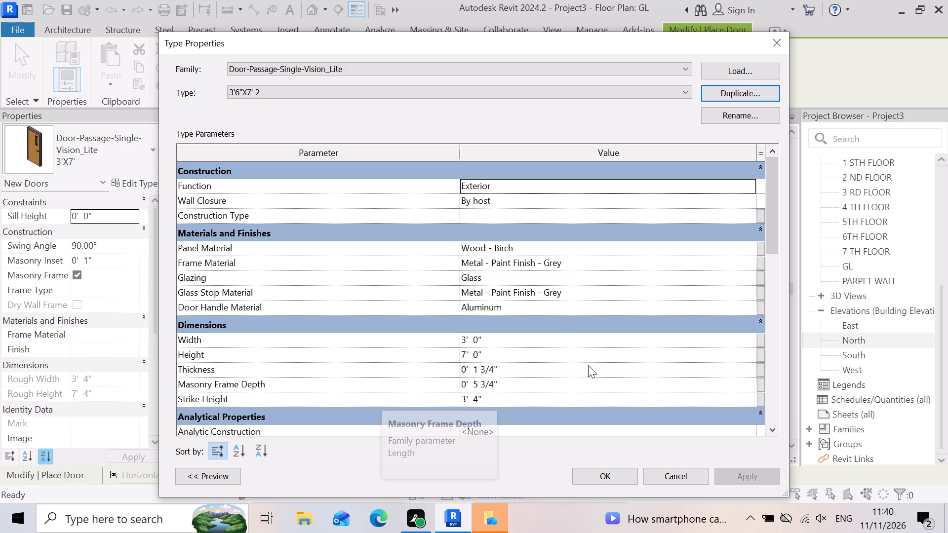
Set the 3'6"X7' 2 door type's width to 3'6" and apply the change.
click(502, 338)
key(Delete)
key(BackSpace)
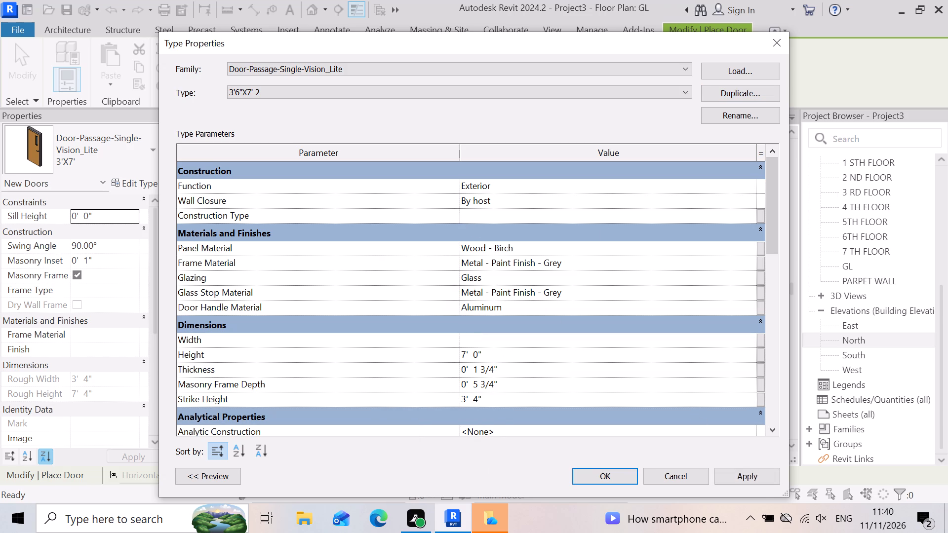
key(3)
text('6)
key(shift+quotedbl)
key(Return)
click(757, 480)
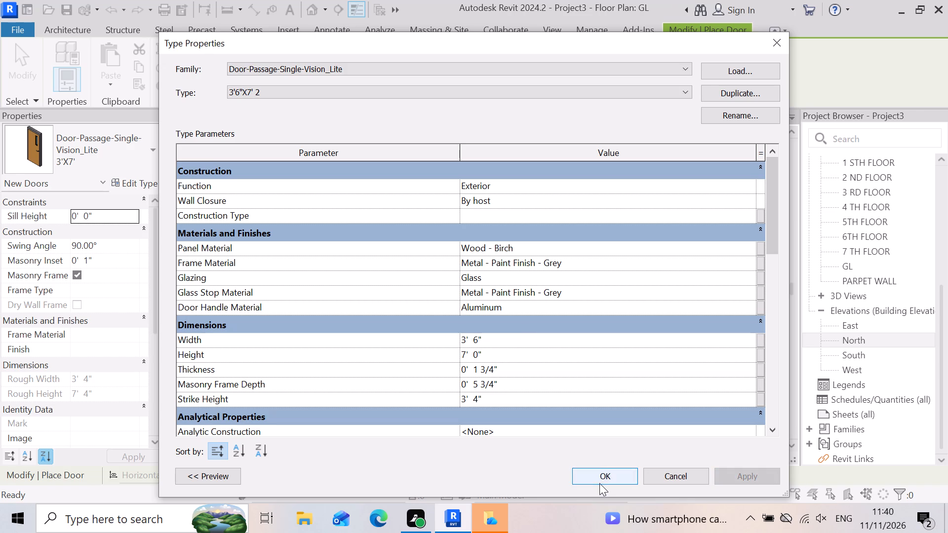
click(599, 479)
Place a 3'6"X7' 2 door in the south wall of the room west of the stairs, about 2'-0" from its west wall, hinged west and swinging south.
scroll(637, 369, down, 5)
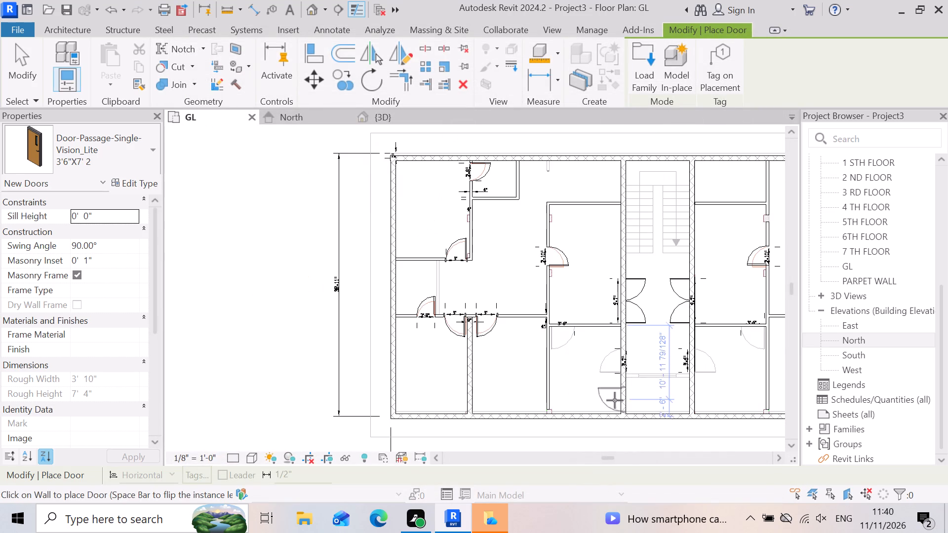
scroll(570, 342, up, 6)
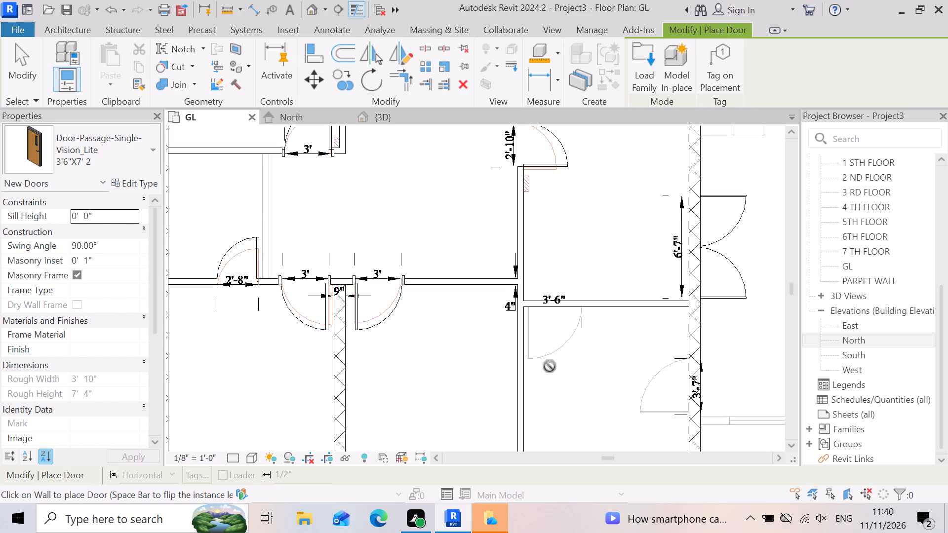
click(554, 297)
click(556, 281)
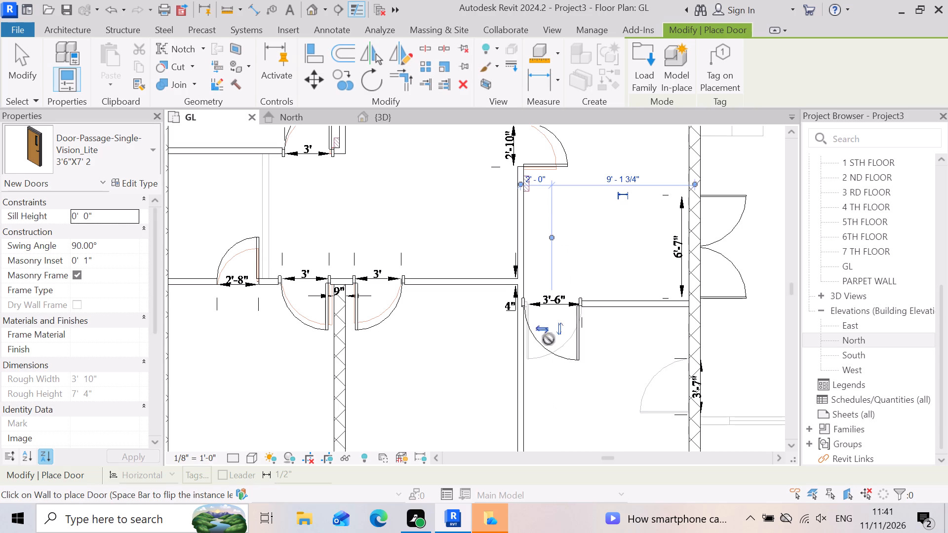
click(538, 326)
Place a 3'6"X7' 2 door over the 3'-6" opening in the stair hall's east wall, hinged south and swinging east.
scroll(580, 357, down, 3)
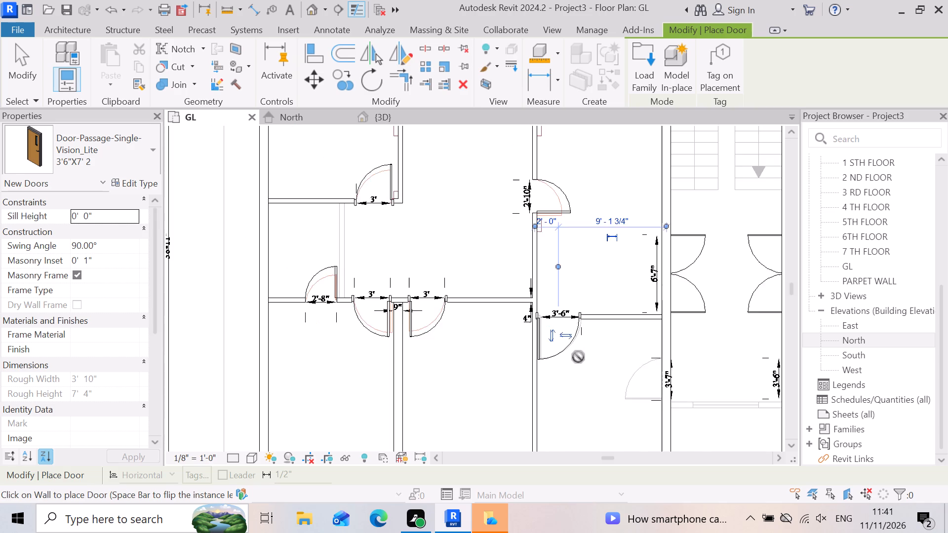
scroll(668, 398, up, 2)
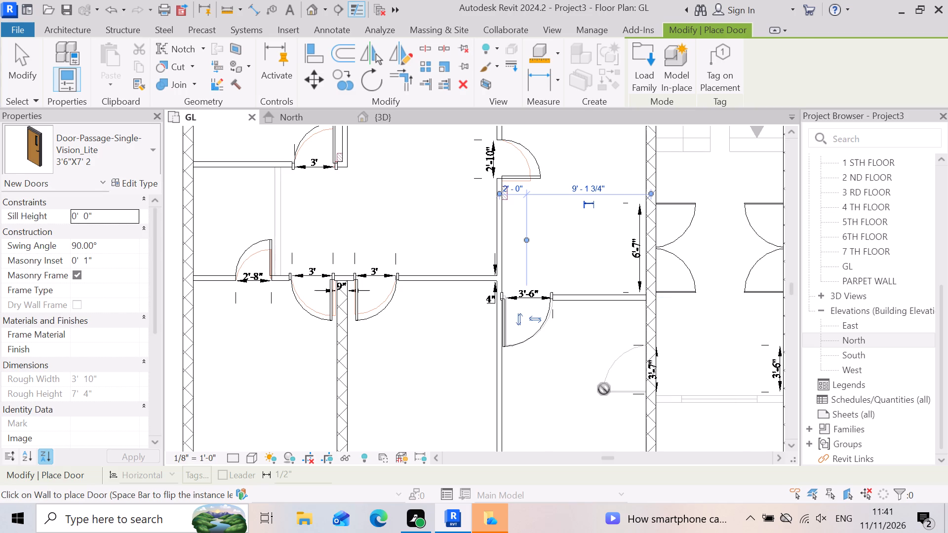
scroll(604, 389, down, 1)
scroll(500, 355, down, 3)
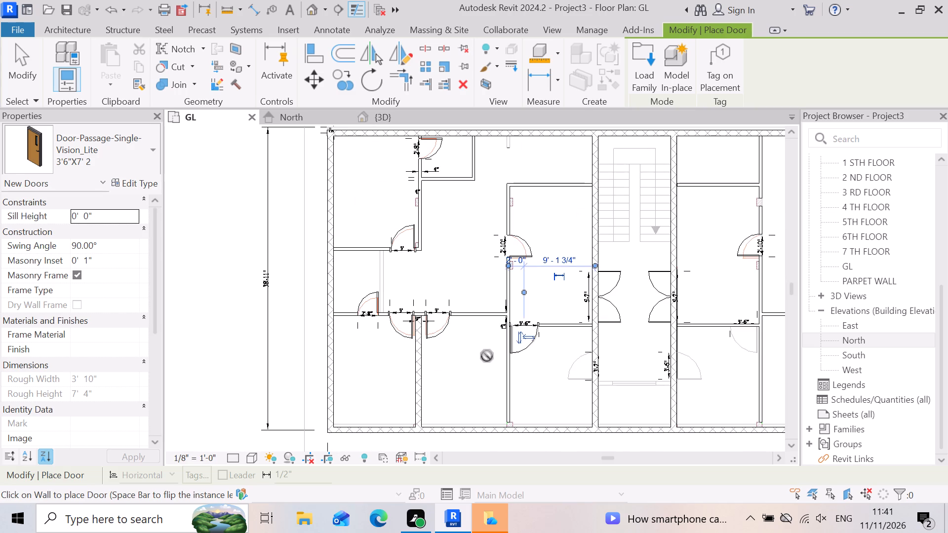
scroll(487, 356, down, 1)
scroll(667, 380, up, 3)
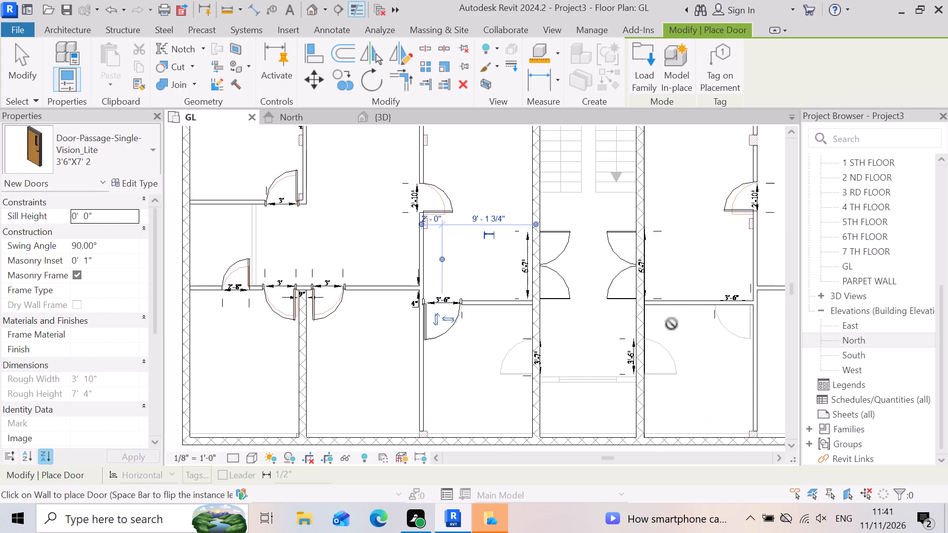
scroll(597, 345, down, 2)
scroll(612, 370, up, 2)
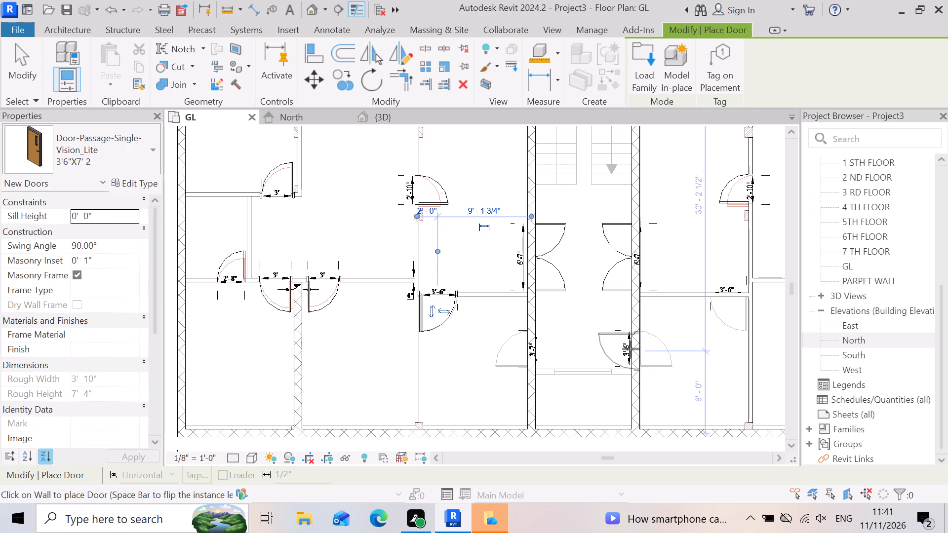
click(631, 349)
click(627, 347)
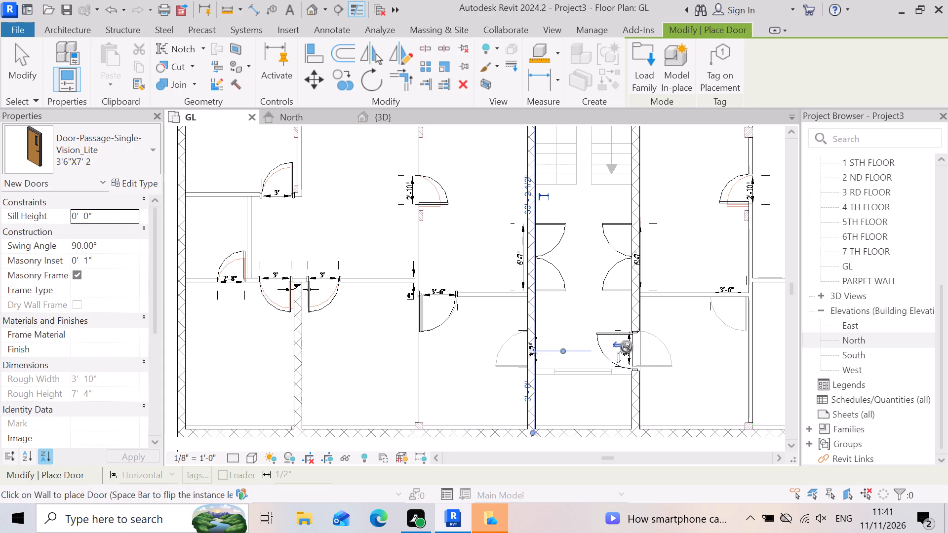
click(651, 356)
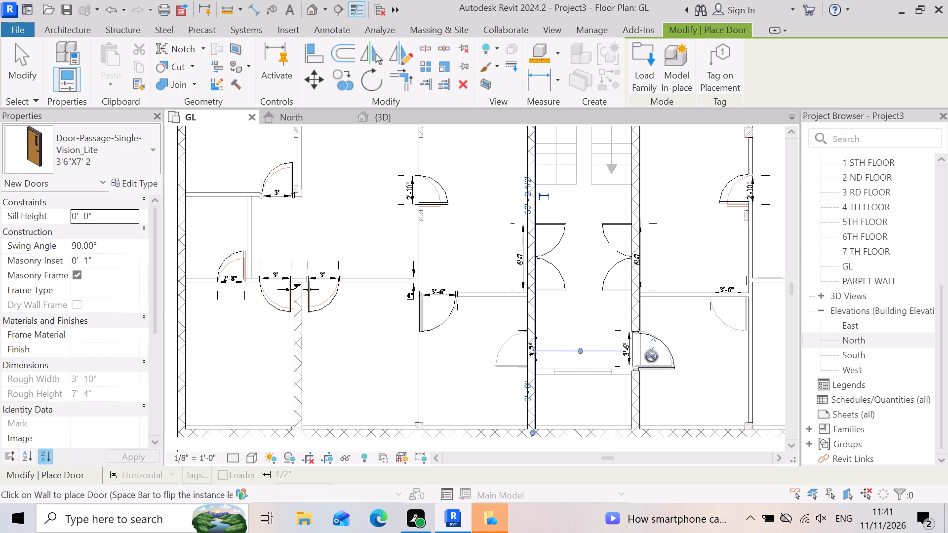
Place a 3'6"X7' 2 door in the south wall of the room east of the stairs, about 2'-0" from its east wall, hinged east and swinging south.
scroll(673, 320, down, 4)
scroll(709, 305, up, 3)
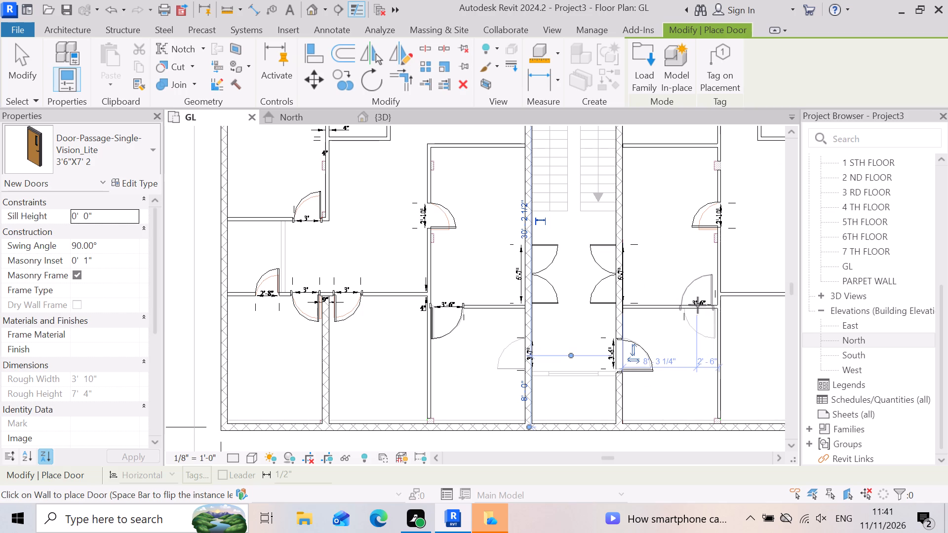
click(699, 302)
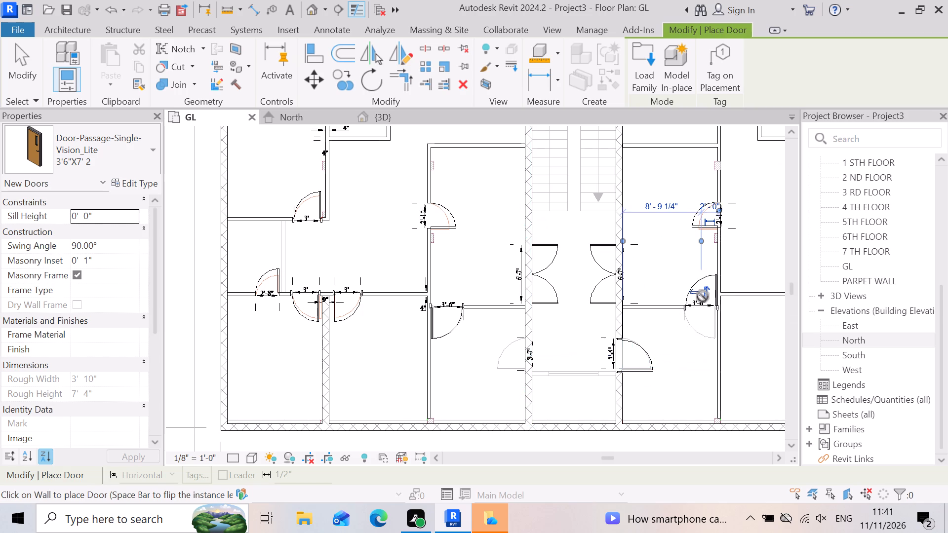
click(703, 296)
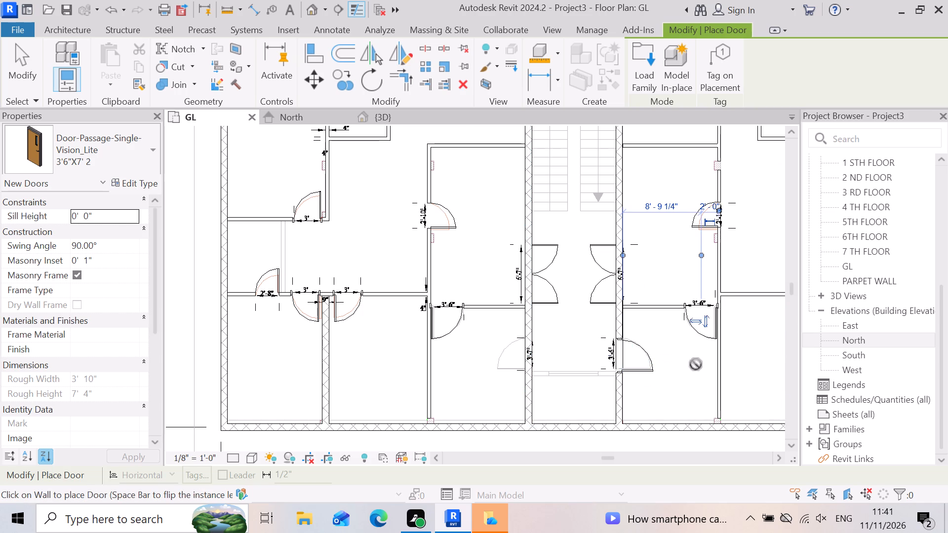
Duplicate the Door-Passage-Single-Vision_Lite 3'6"X7' 2 door type and name the copy 3'7"X7' 3.
scroll(716, 328, up, 7)
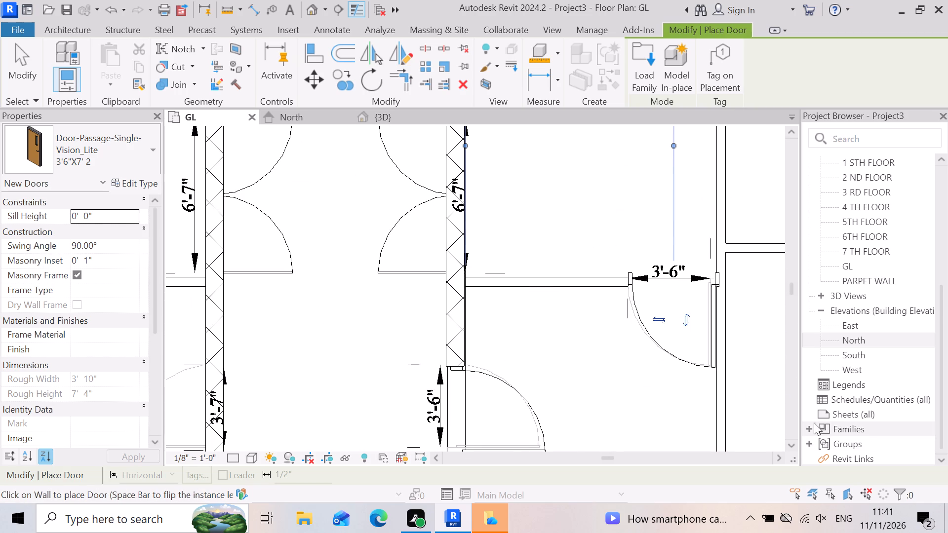
scroll(607, 350, down, 9)
scroll(533, 317, down, 4)
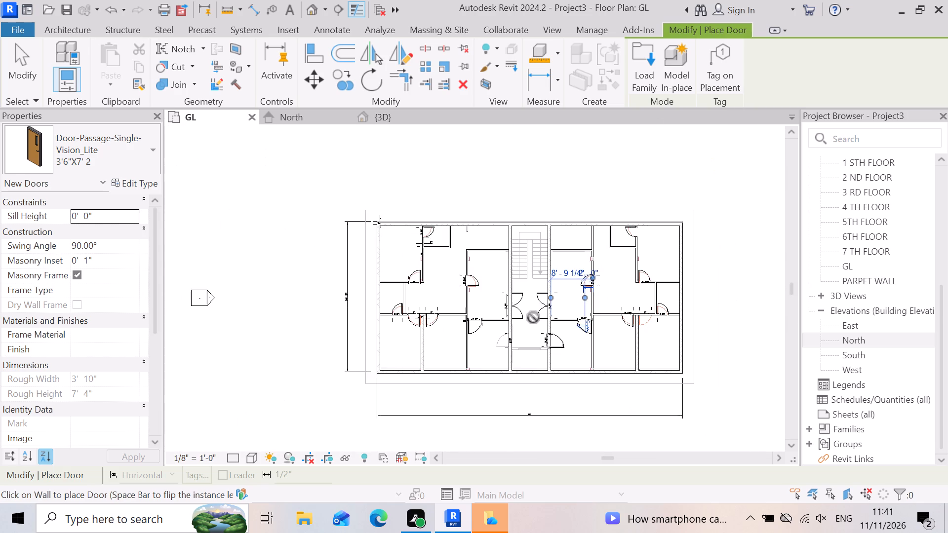
scroll(552, 306, up, 3)
scroll(448, 375, up, 1)
scroll(500, 348, up, 2)
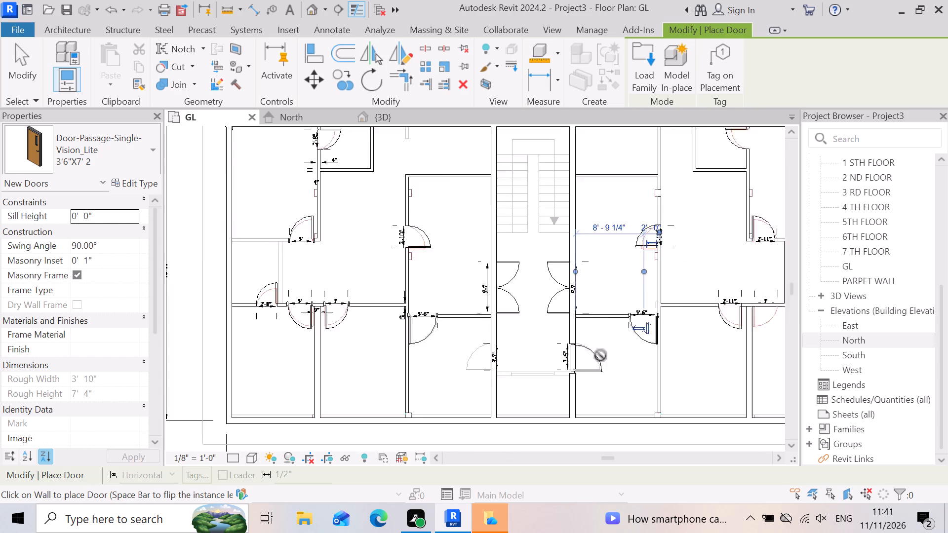
scroll(600, 355, up, 4)
scroll(571, 357, down, 8)
scroll(459, 318, up, 2)
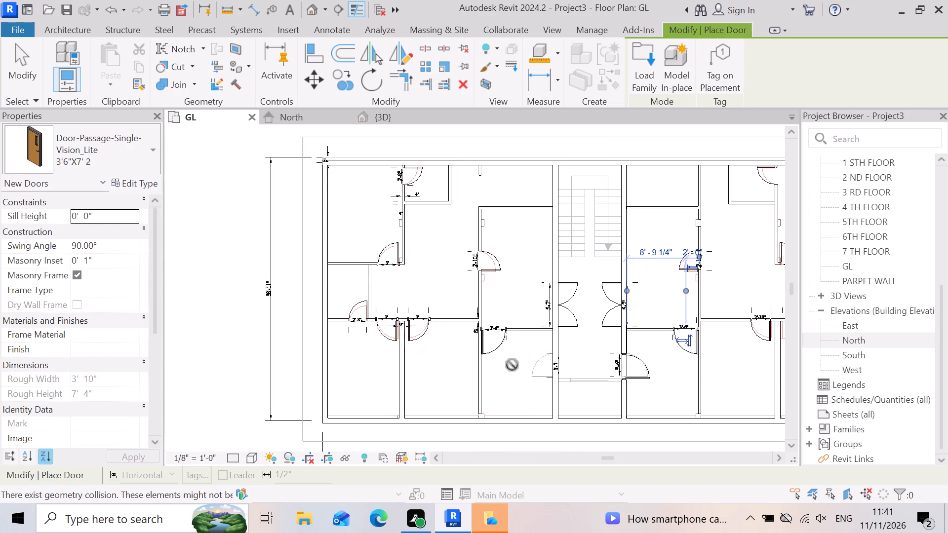
scroll(513, 365, up, 3)
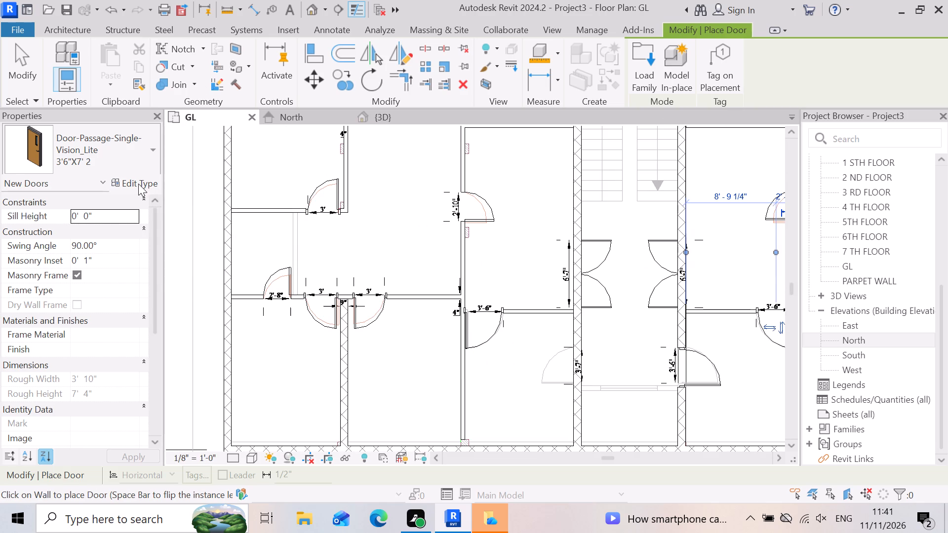
click(157, 152)
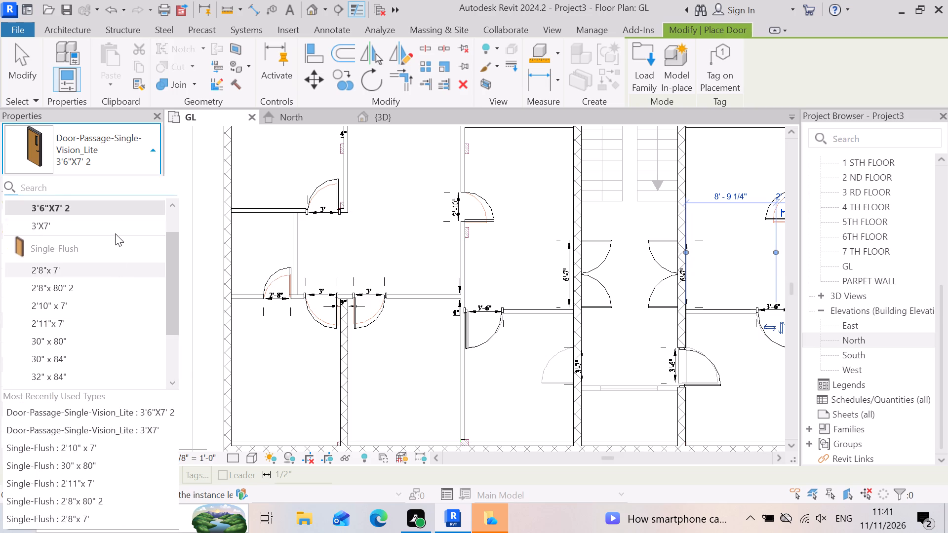
click(154, 155)
click(143, 184)
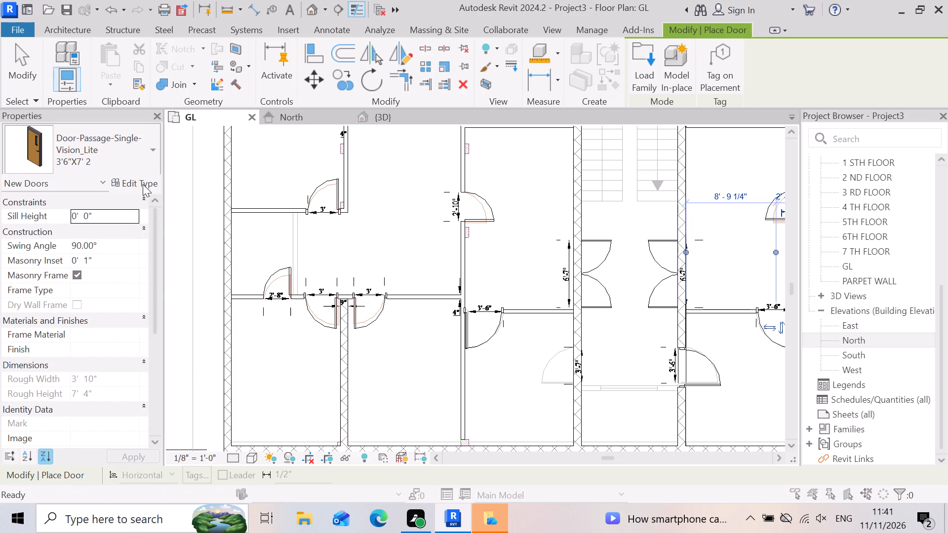
click(748, 94)
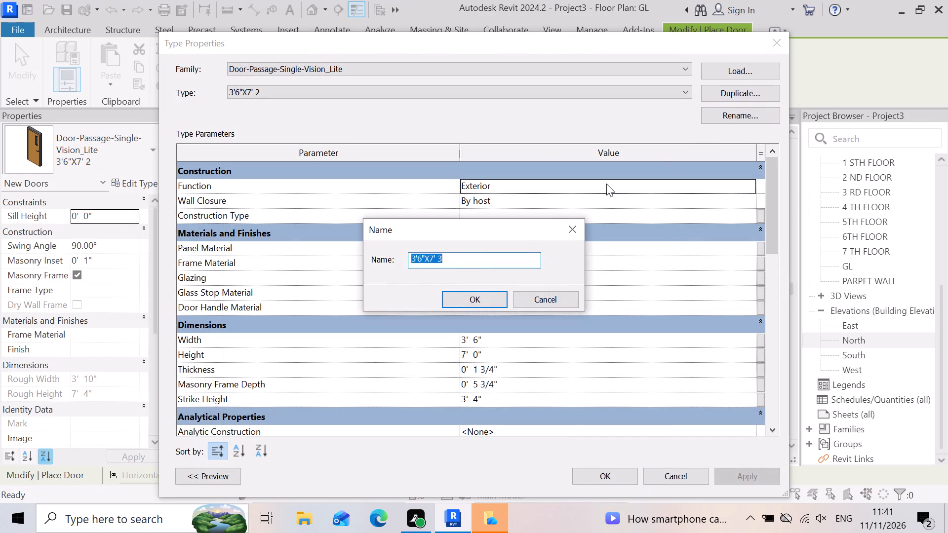
click(424, 257)
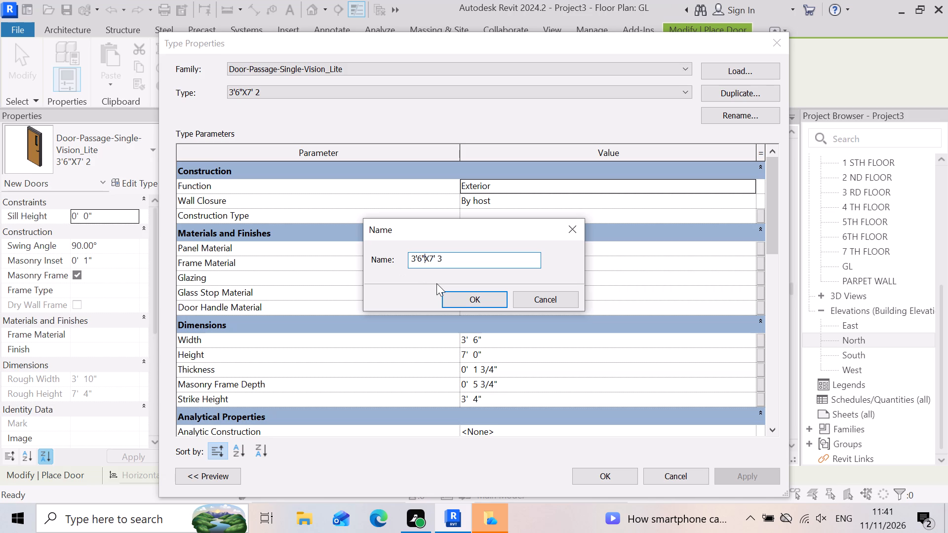
key(BackSpace)
key(BackSpace)
key(7)
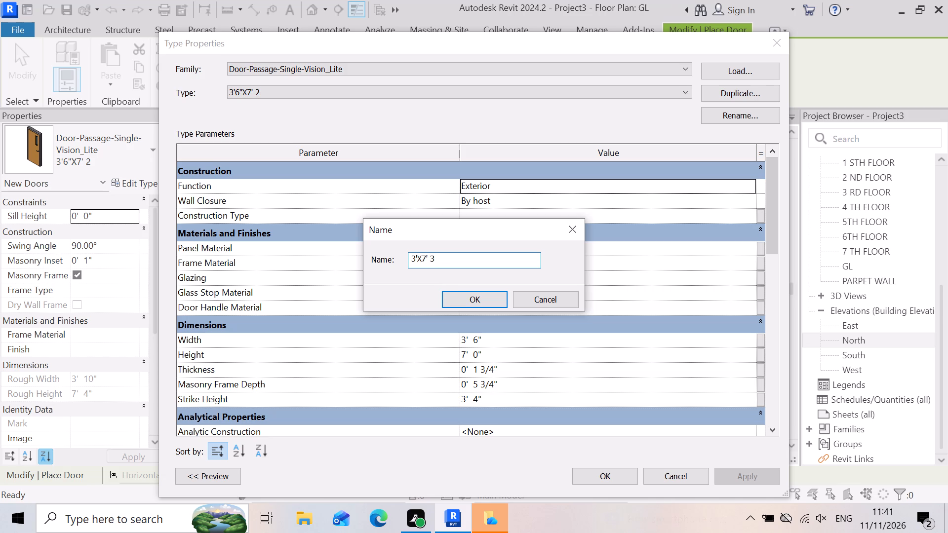
key(shift+quotedbl)
key(Return)
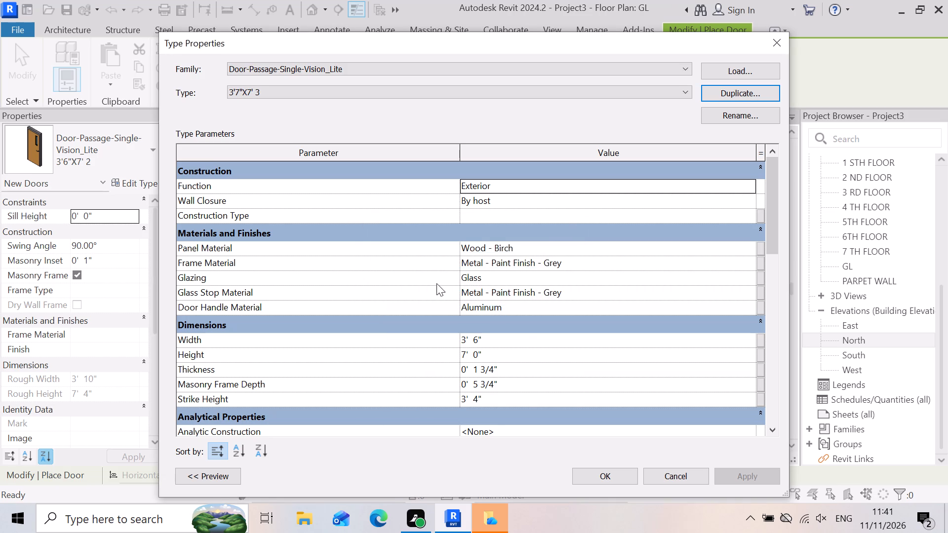
Set the width of the 3'7"X7' 3 door type to 3'7" and apply it.
drag(509, 334, 509, 343)
key(BackSpace)
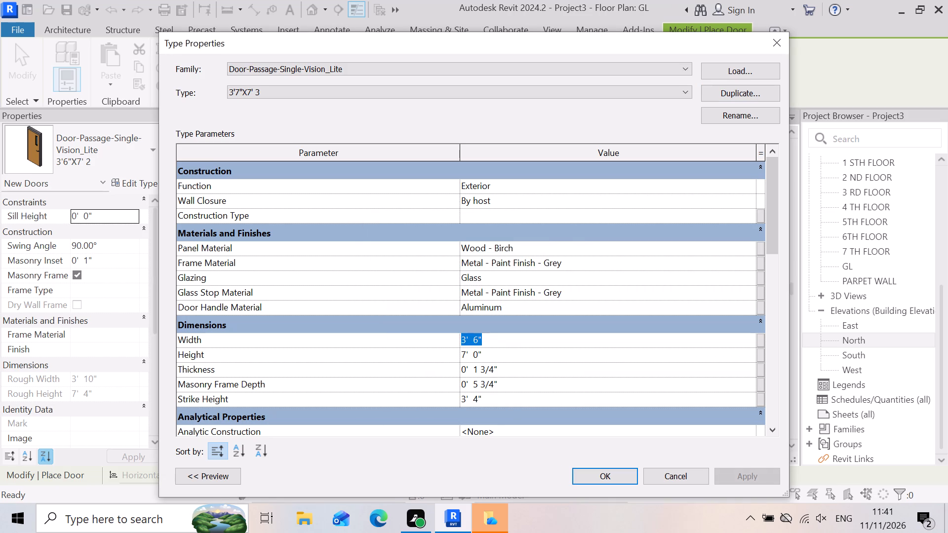
text(3'7)
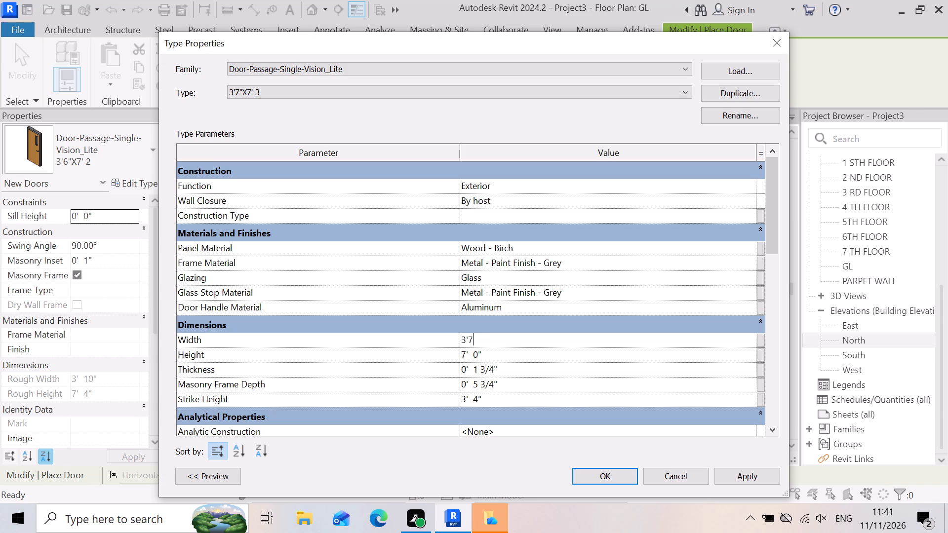
key(shift+quotedbl)
key(Return)
click(735, 474)
click(616, 484)
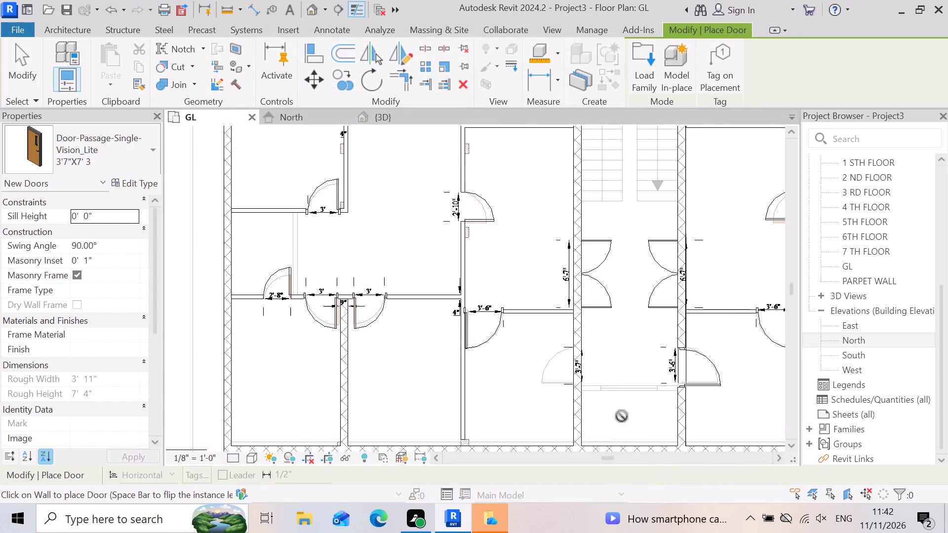
Place a 3'7"X7' 3 door over the 3'-7" opening in the stair hall's west wall, hinged south and swinging west.
scroll(598, 392, down, 5)
scroll(710, 352, up, 3)
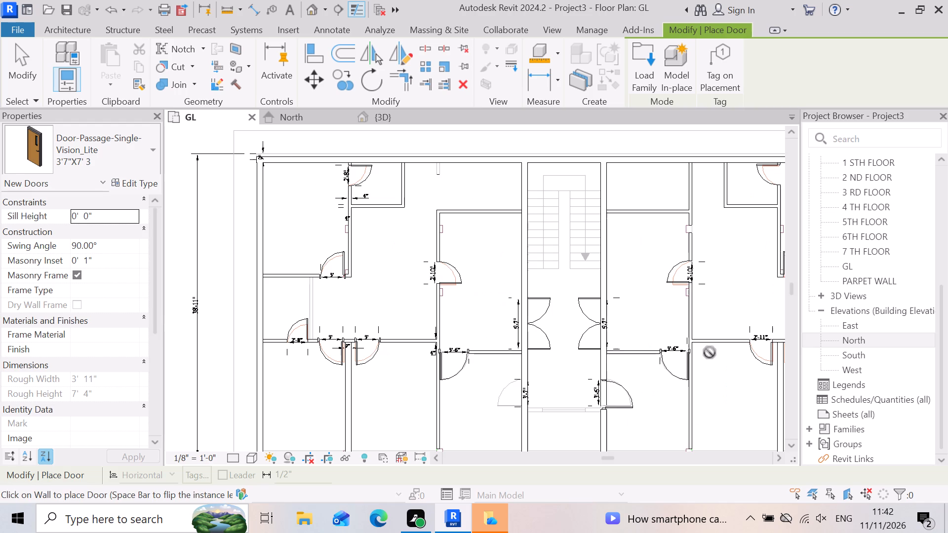
scroll(562, 414, down, 2)
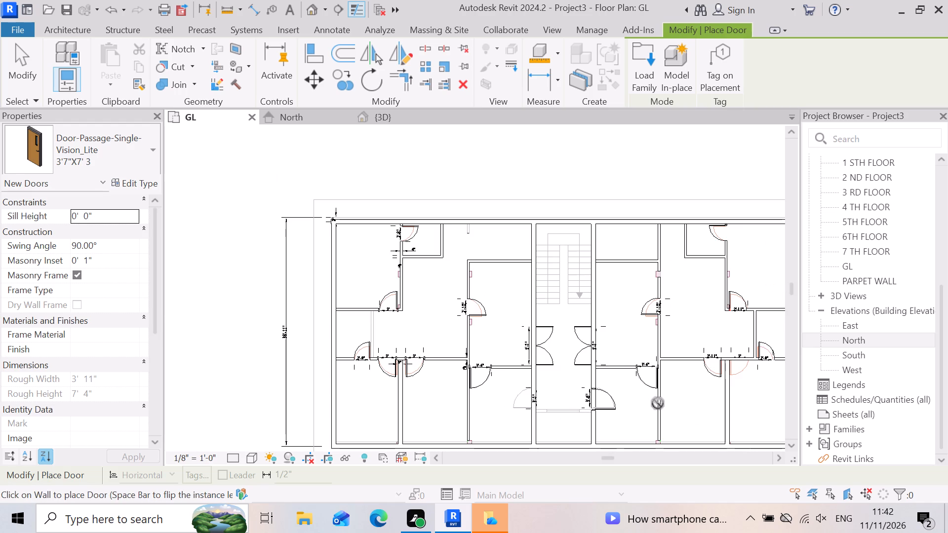
scroll(761, 363, up, 2)
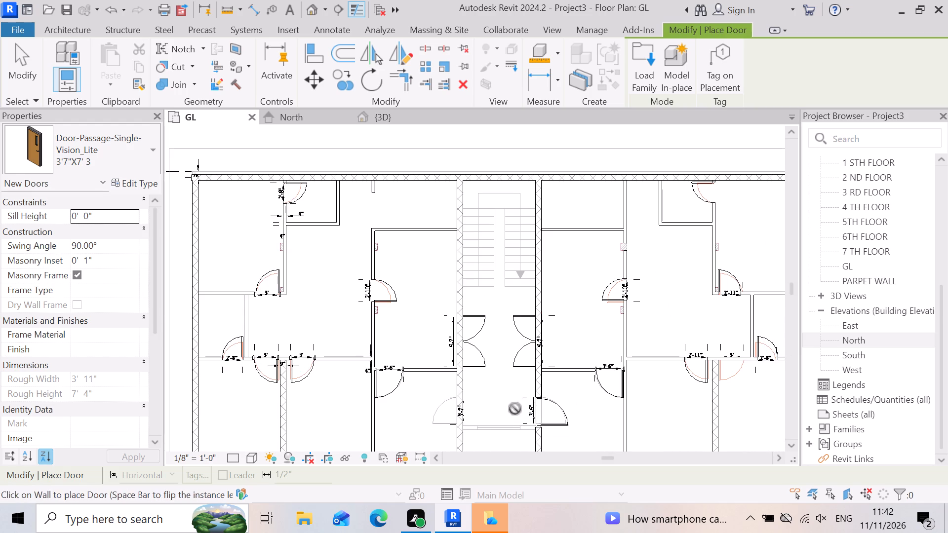
scroll(365, 235, up, 3)
scroll(461, 272, down, 3)
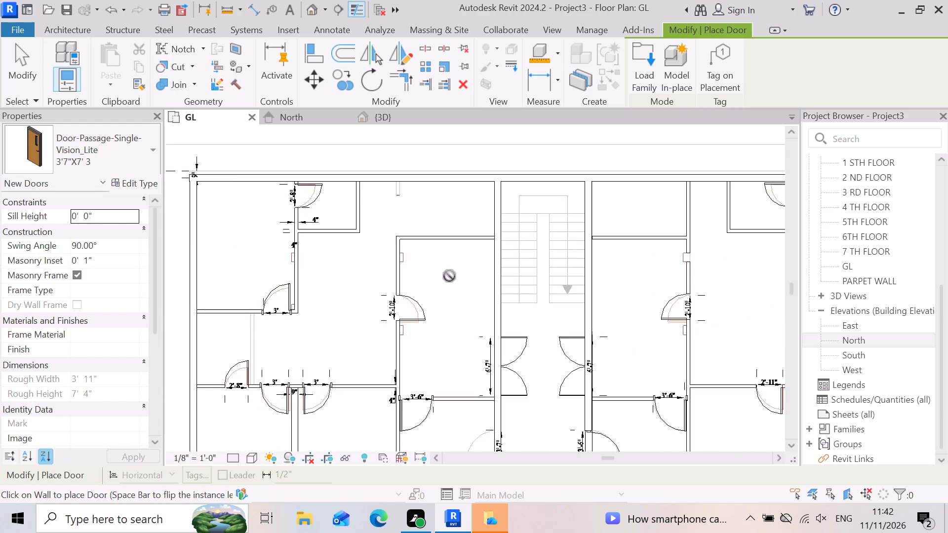
scroll(398, 359, up, 2)
scroll(456, 348, down, 1)
scroll(436, 410, up, 1)
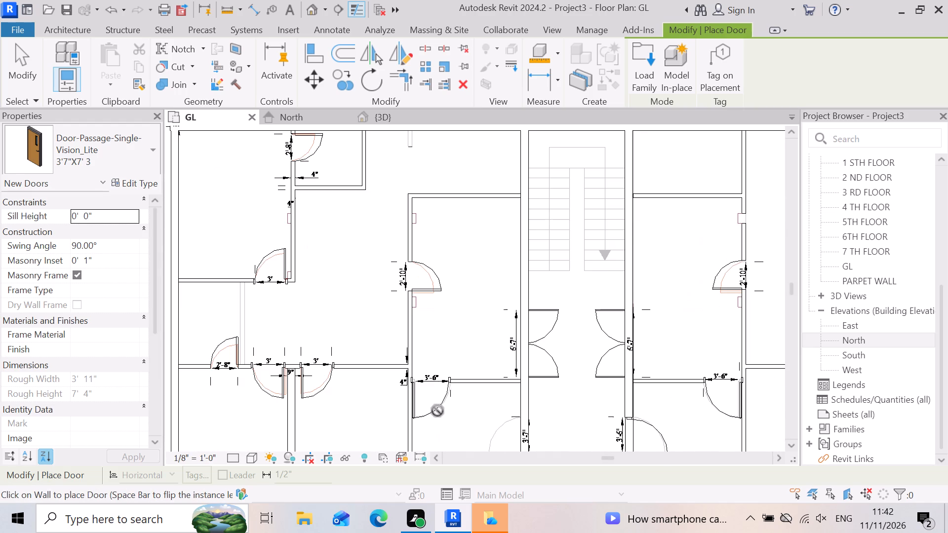
scroll(481, 356, down, 3)
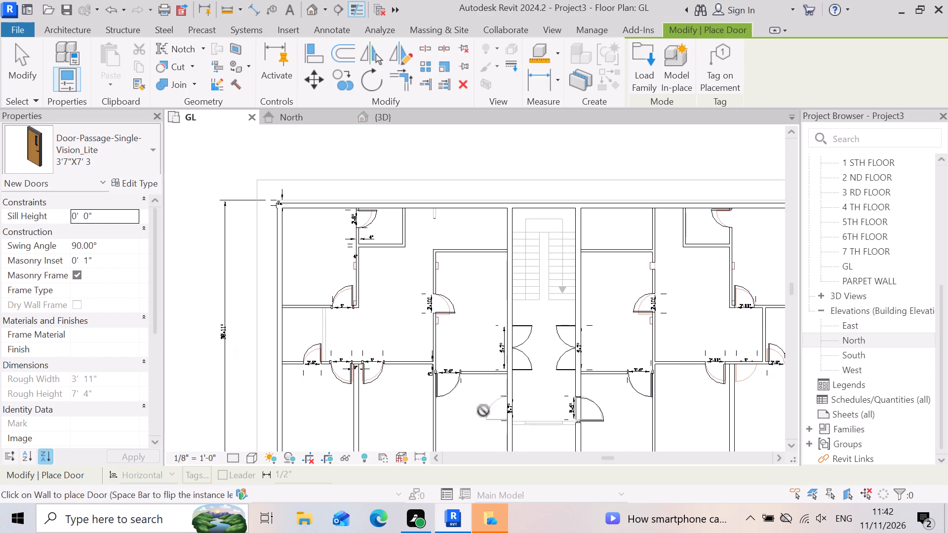
scroll(487, 415, up, 5)
scroll(491, 423, down, 2)
scroll(501, 375, down, 3)
scroll(505, 427, up, 6)
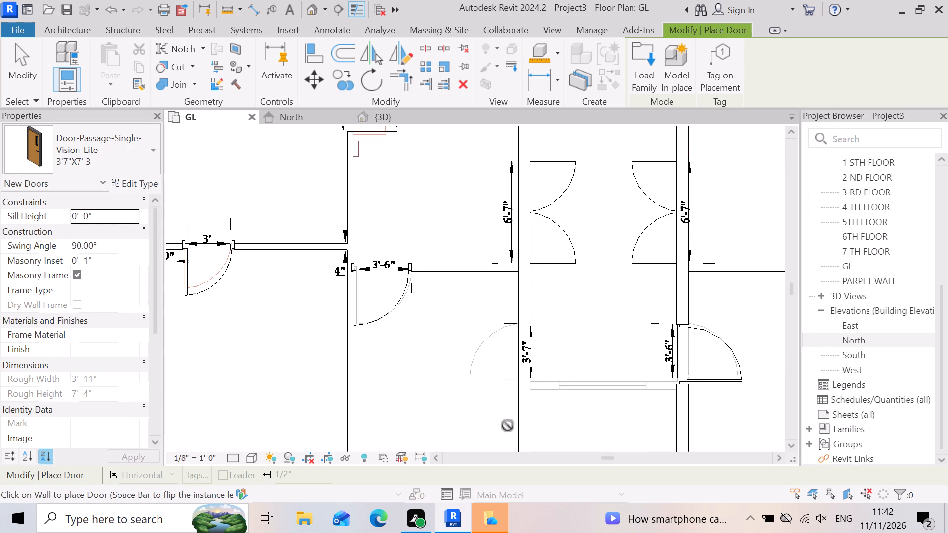
click(535, 351)
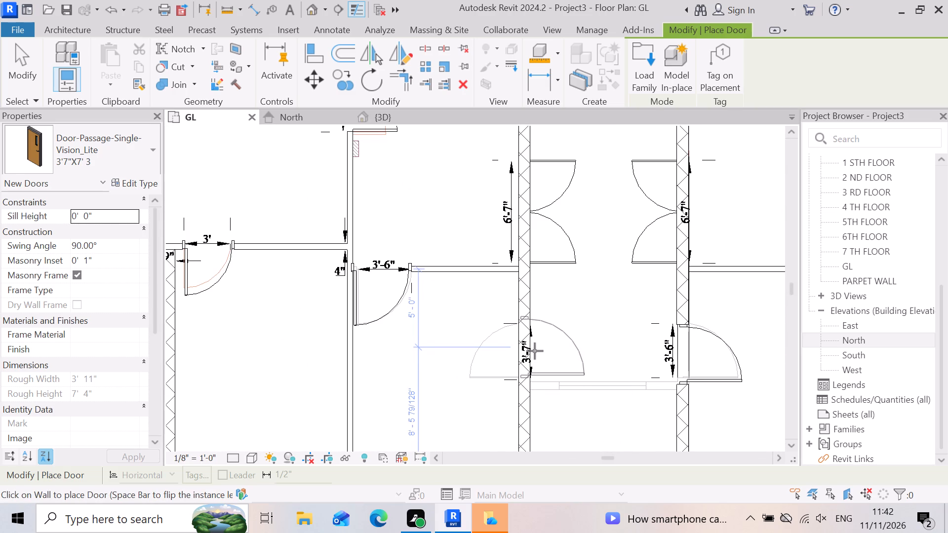
click(551, 356)
scroll(511, 358, down, 5)
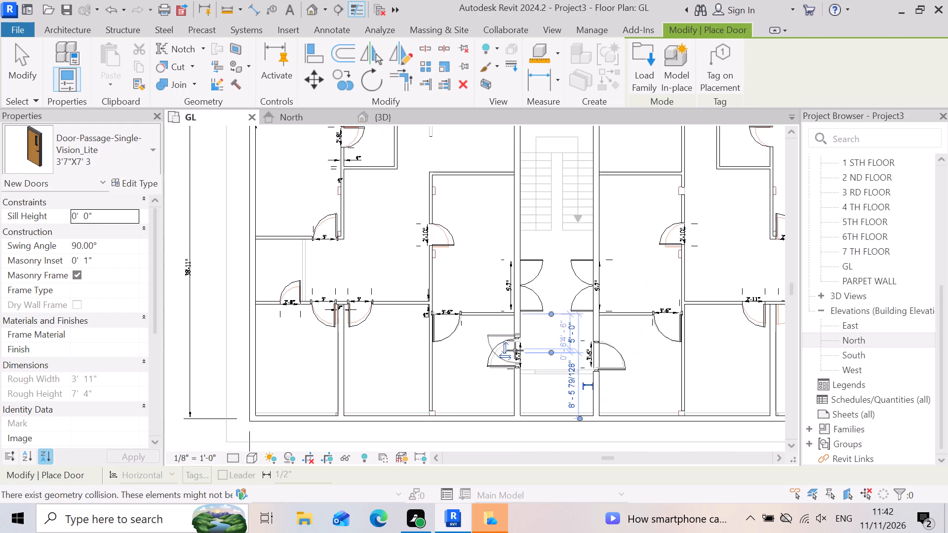
scroll(434, 415, down, 3)
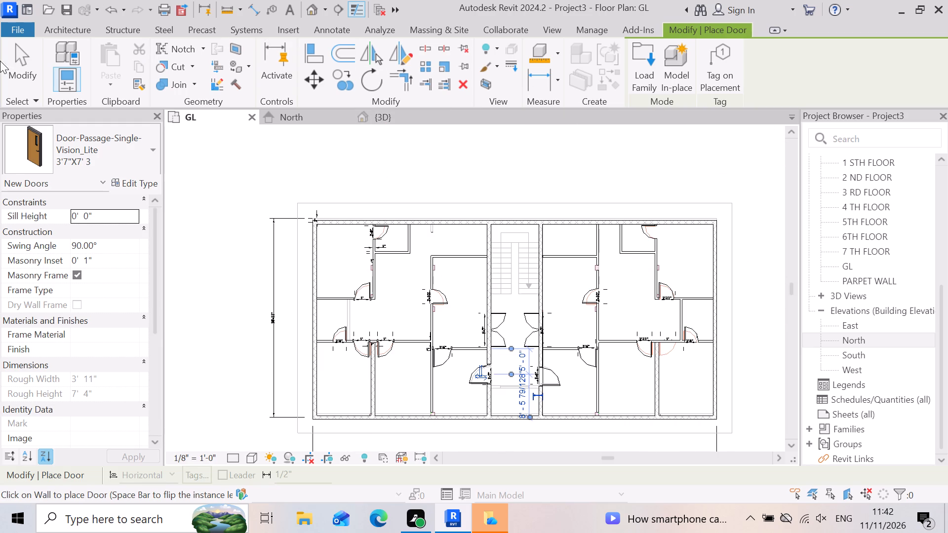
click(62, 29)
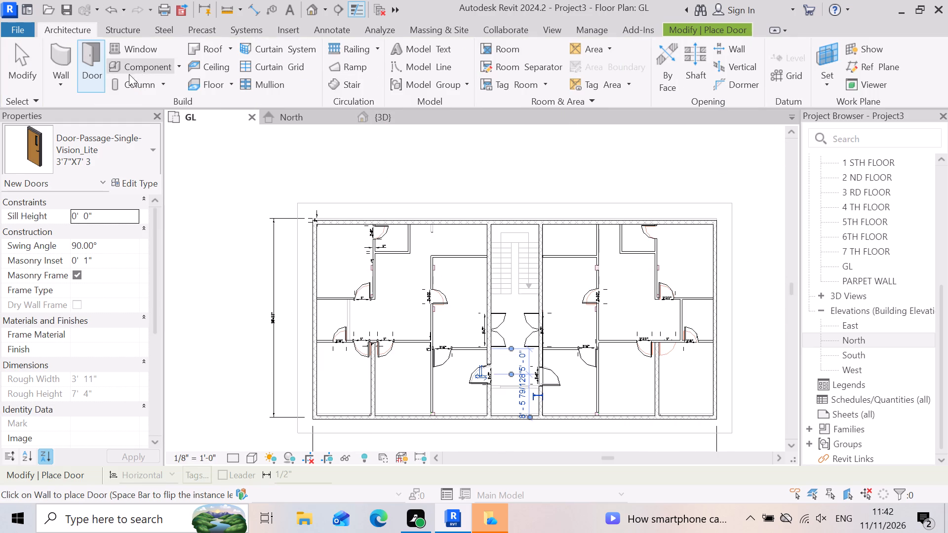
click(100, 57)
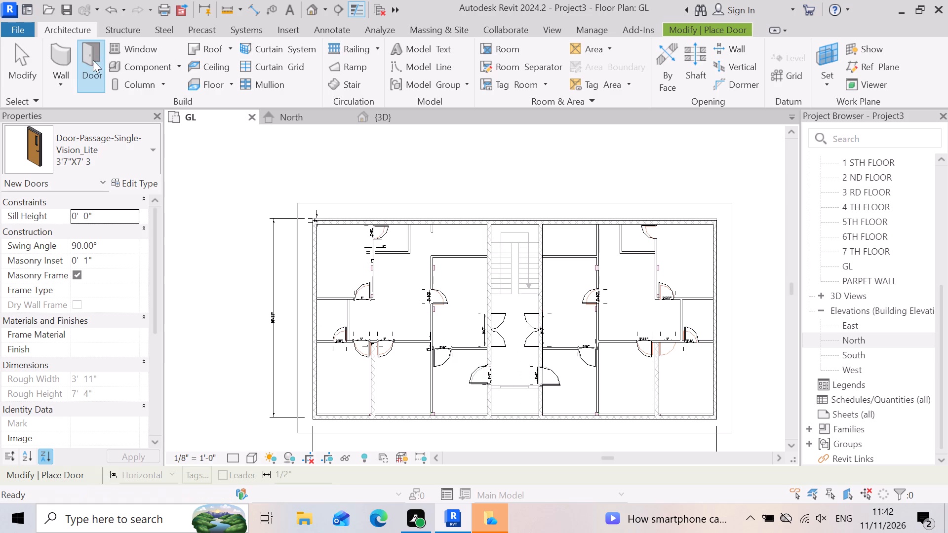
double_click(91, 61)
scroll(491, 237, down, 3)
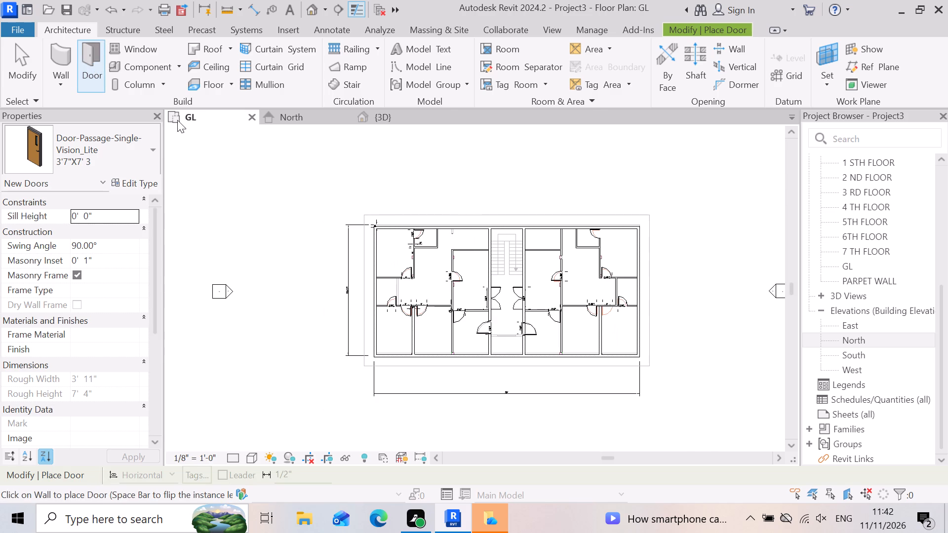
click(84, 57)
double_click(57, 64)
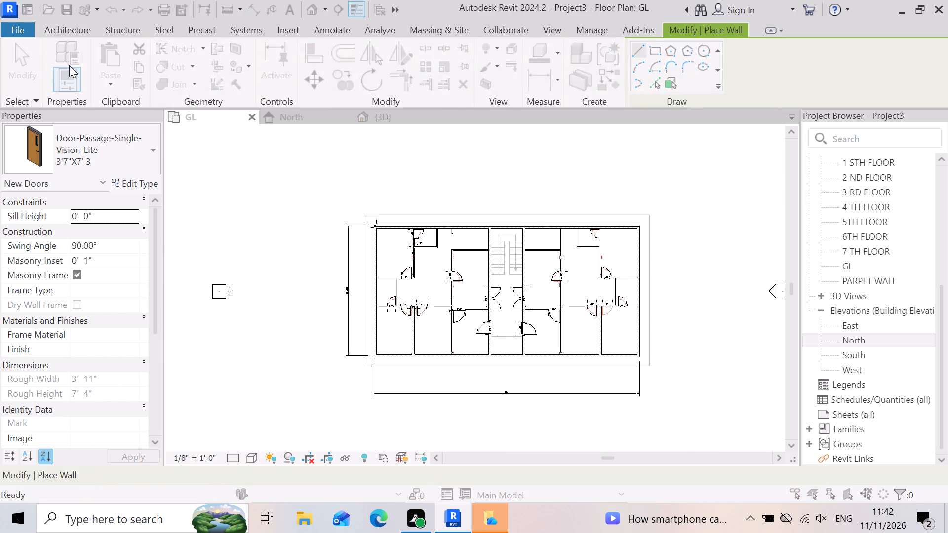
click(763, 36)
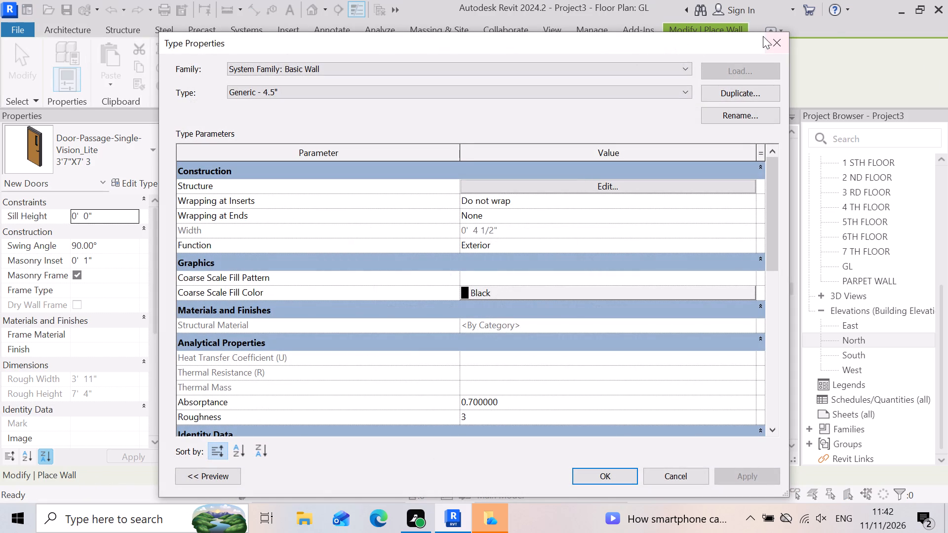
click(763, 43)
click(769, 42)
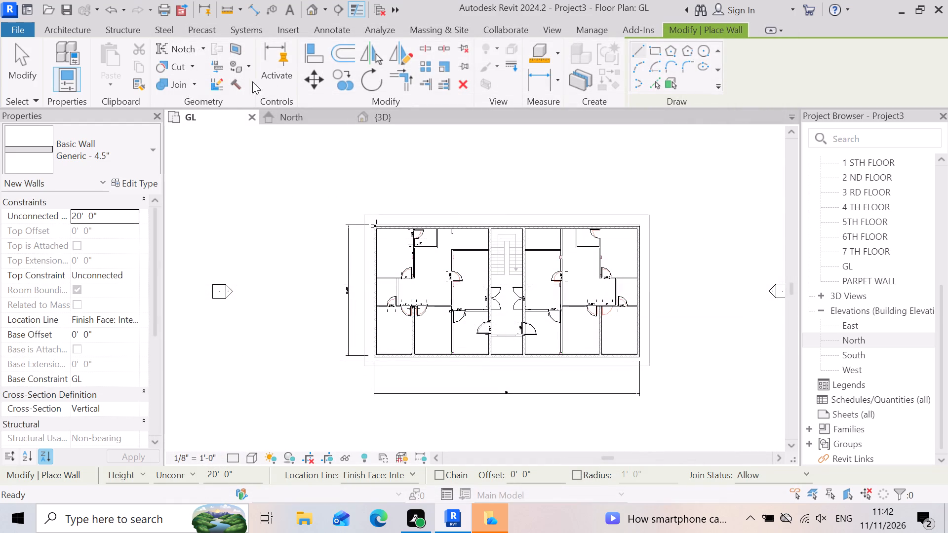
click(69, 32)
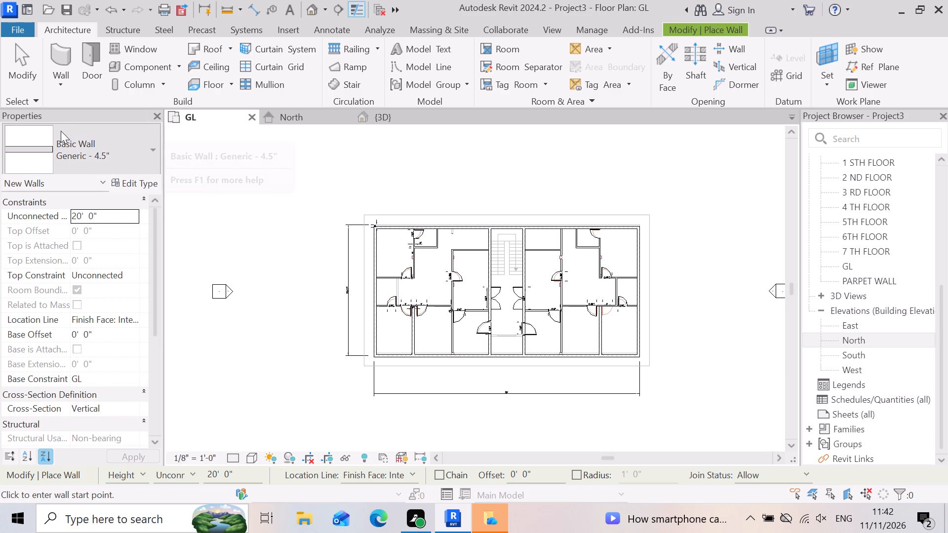
Load the Door-Passage-Double-Flush-Dbl_Acting family from the Commercial doors folder for door placement.
double_click(82, 67)
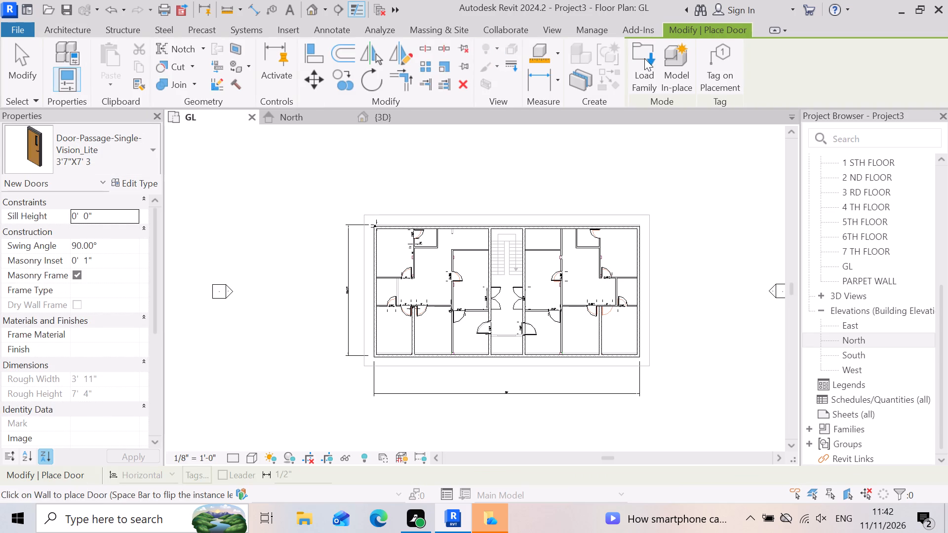
drag(646, 59, 650, 63)
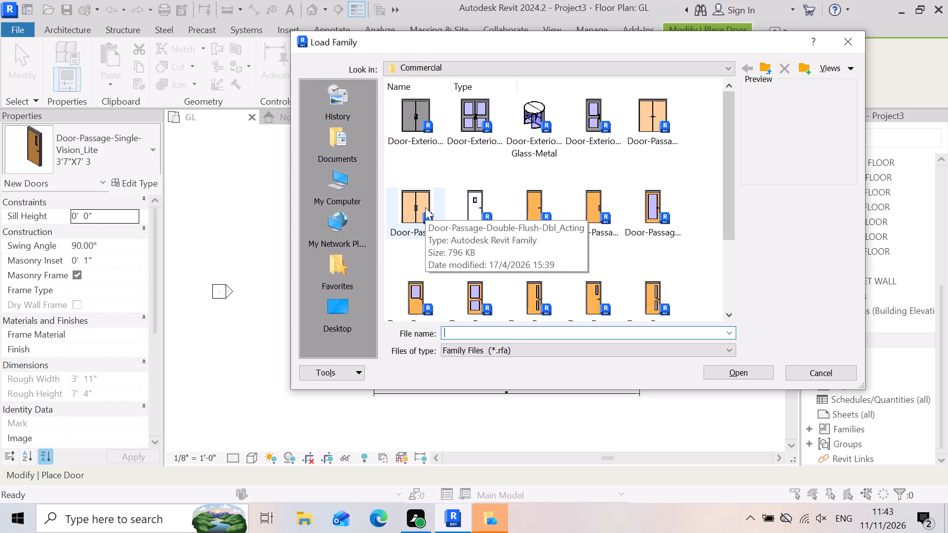
scroll(475, 192, down, 4)
scroll(395, 193, up, 3)
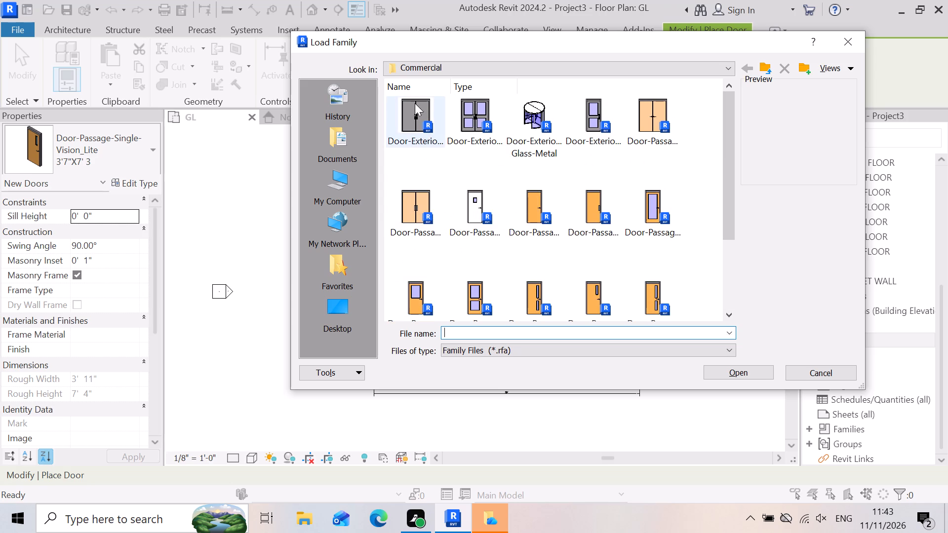
click(763, 71)
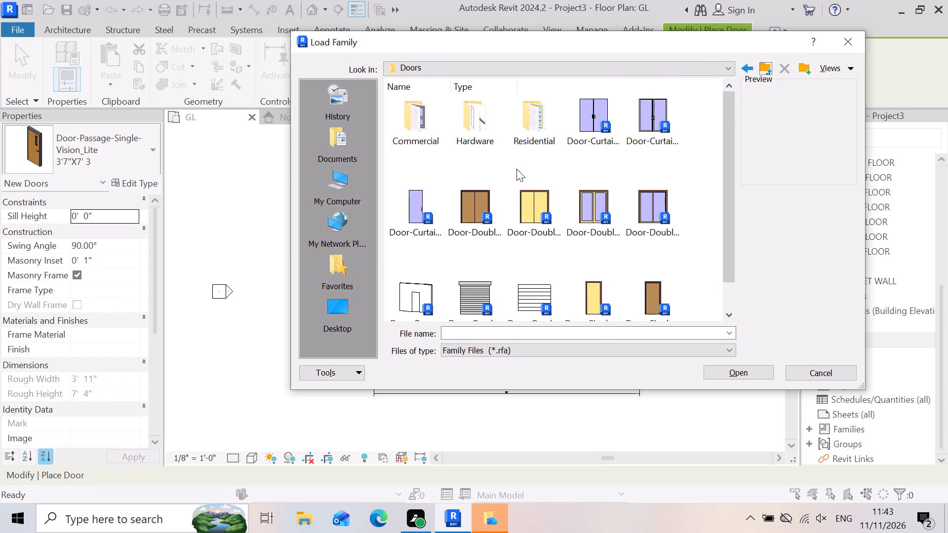
click(400, 137)
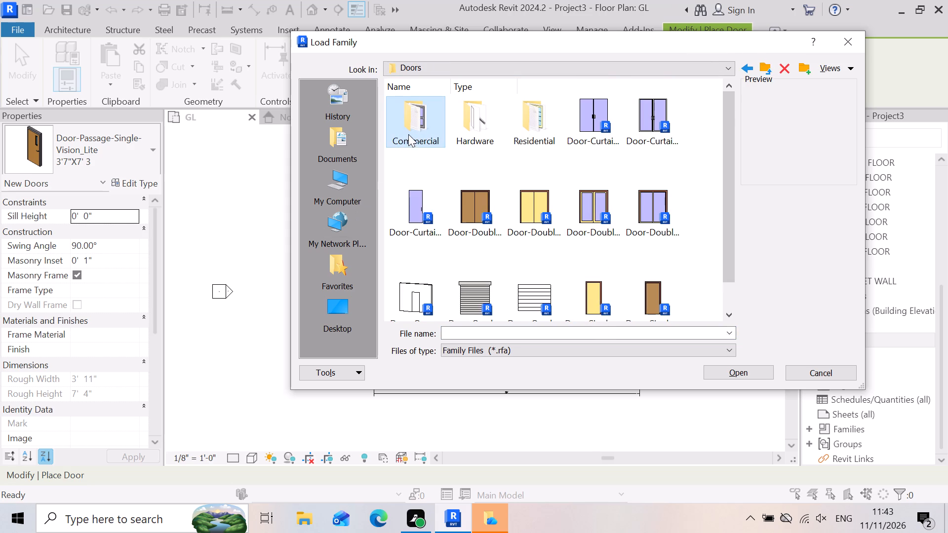
double_click(409, 133)
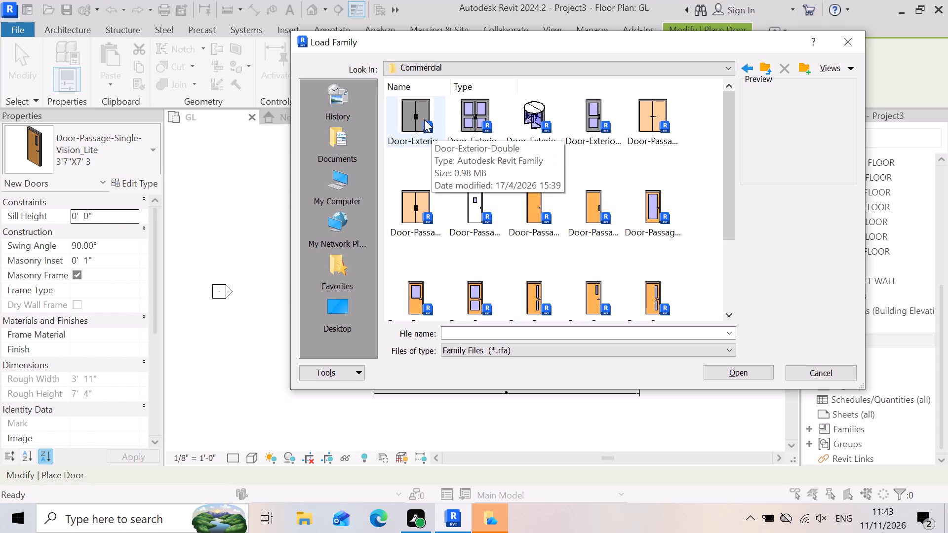
scroll(527, 264, down, 2)
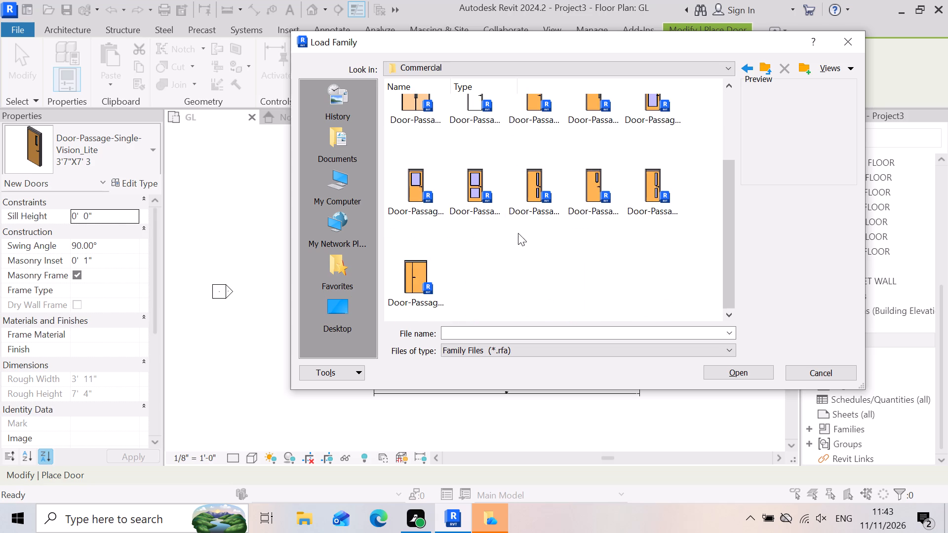
scroll(518, 233, up, 2)
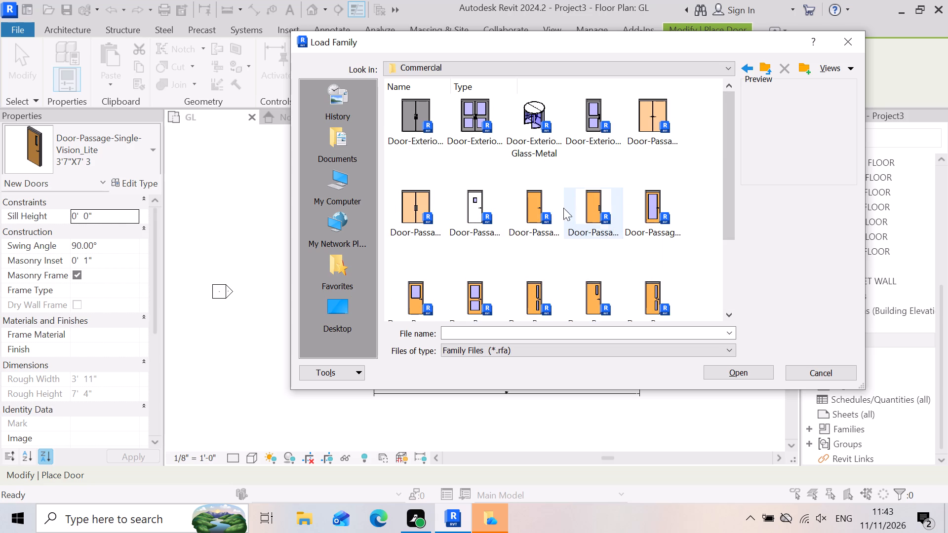
double_click(418, 216)
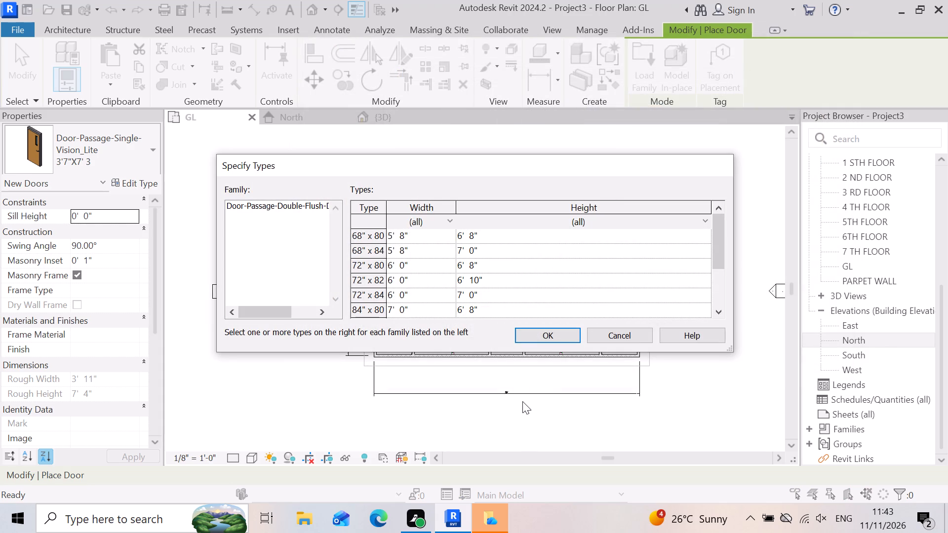
click(568, 331)
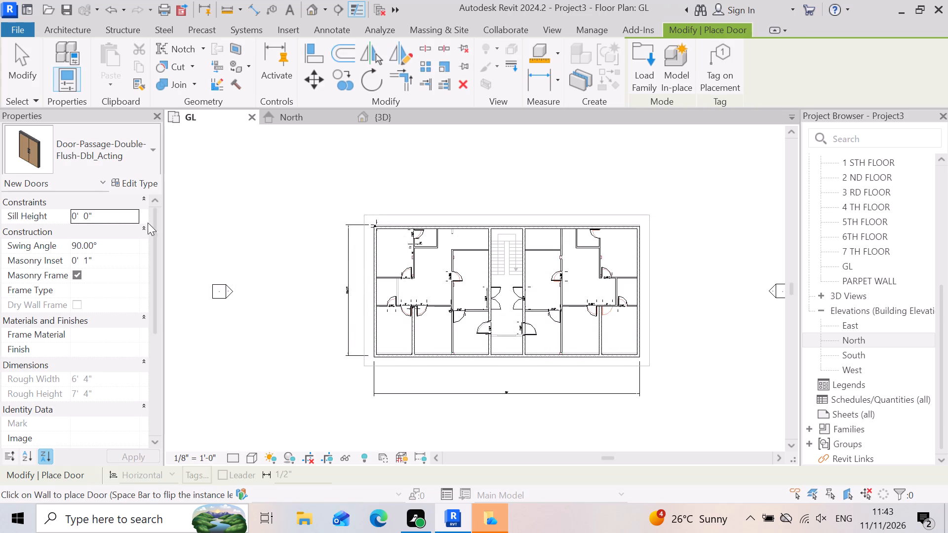
Duplicate the Door-Passage-Double-Flush-Dbl_Acting door type and name the copy 6'7"X7".
click(142, 184)
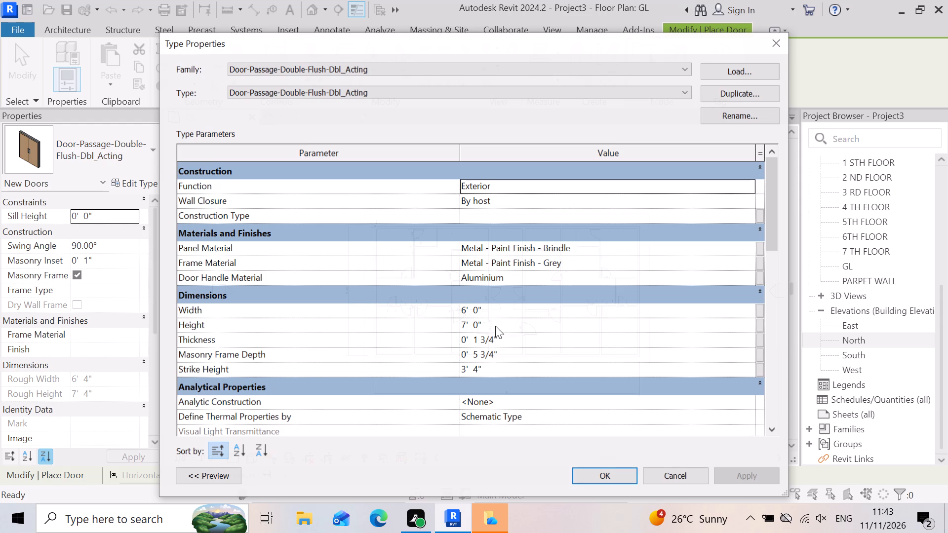
click(774, 39)
scroll(434, 294, up, 7)
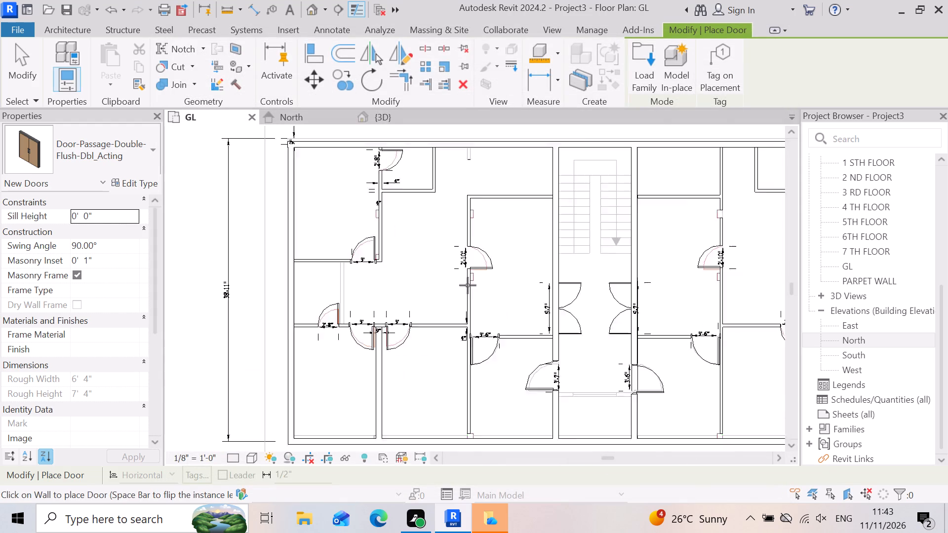
scroll(468, 285, up, 1)
scroll(597, 351, up, 3)
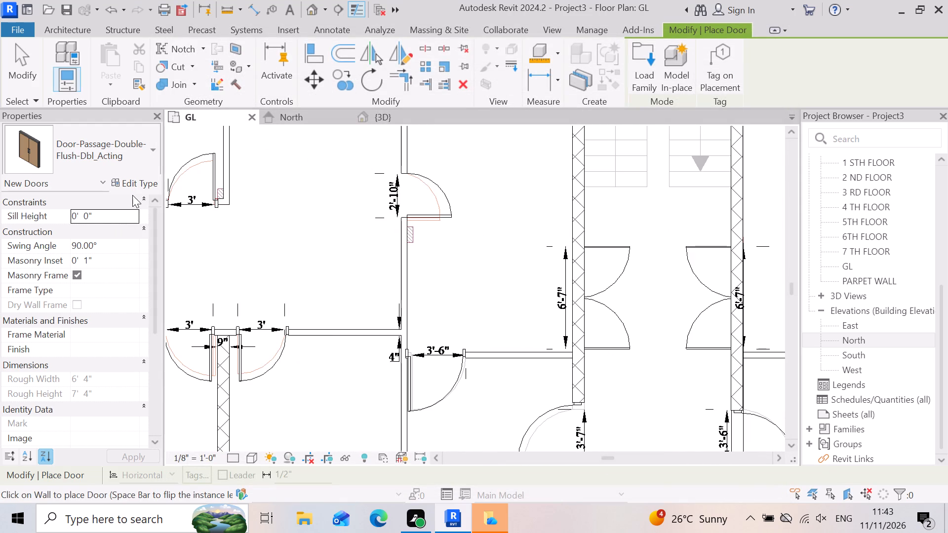
click(135, 187)
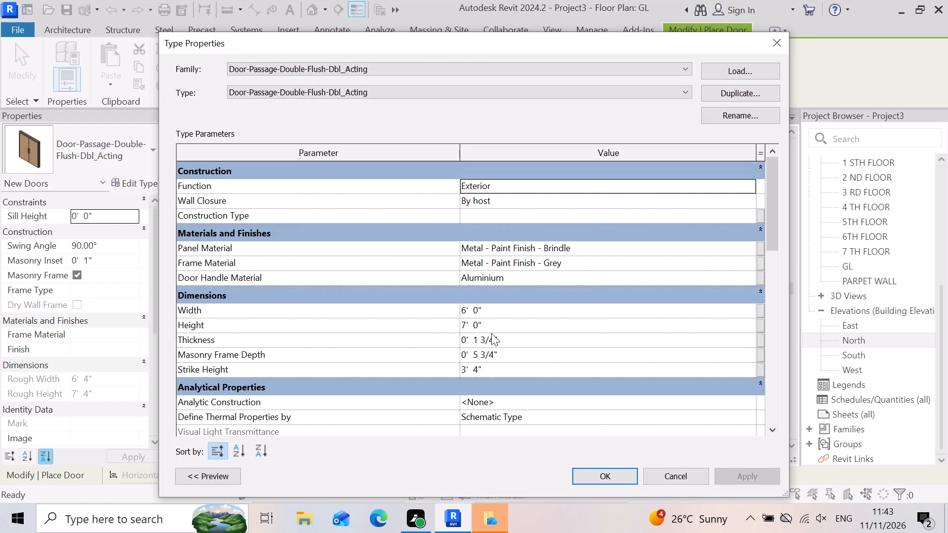
click(492, 312)
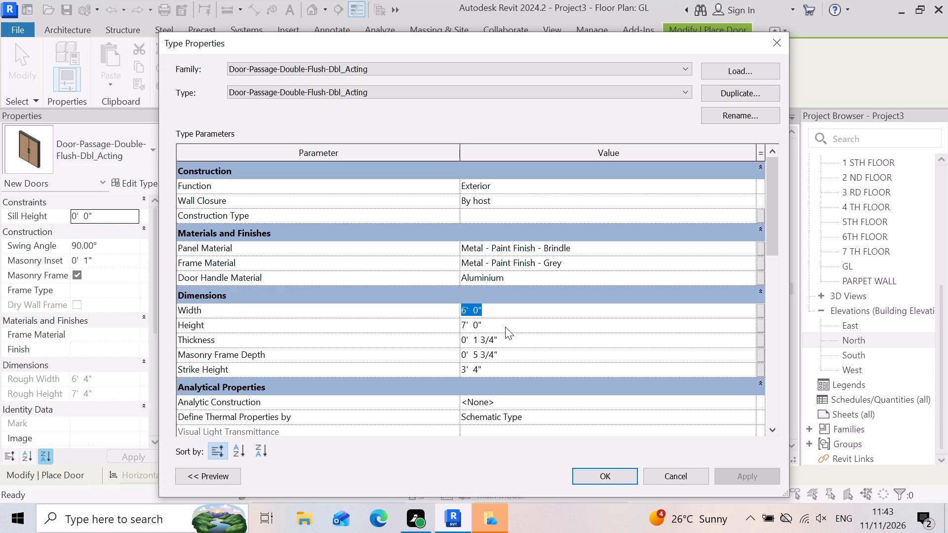
click(757, 104)
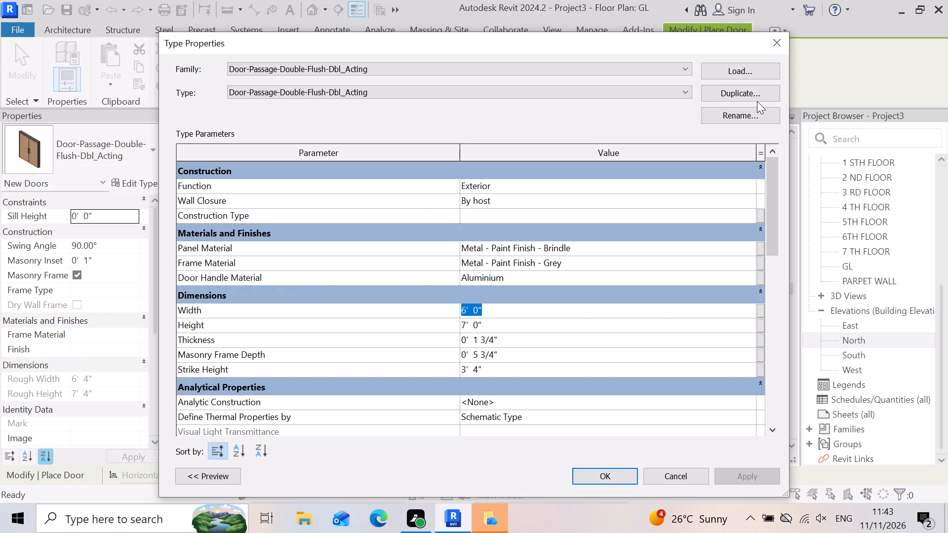
click(756, 97)
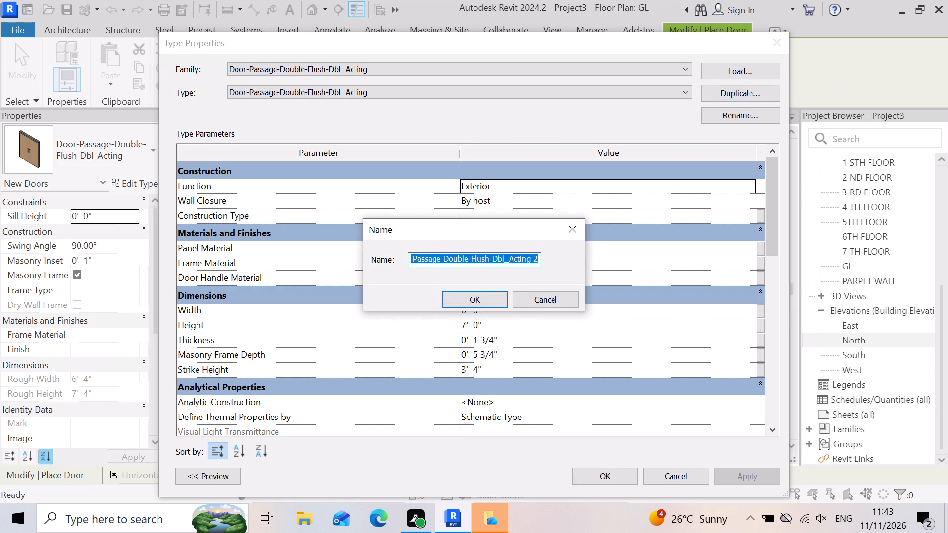
click(538, 257)
key(BackSpace)
key(BackSpace)
key(BackSpace)
key(BackSpace)
key(BackSpace)
key(BackSpace)
key(BackSpace)
key(BackSpace)
key(BackSpace)
key(BackSpace)
key(BackSpace)
key(BackSpace)
key(BackSpace)
key(BackSpace)
key(BackSpace)
key(BackSpace)
key(BackSpace)
key(BackSpace)
key(BackSpace)
key(BackSpace)
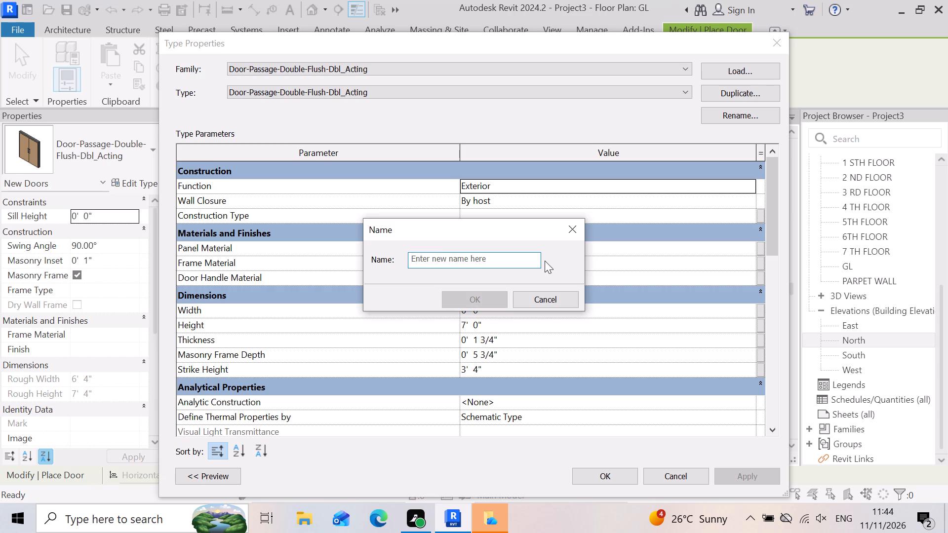
key(6)
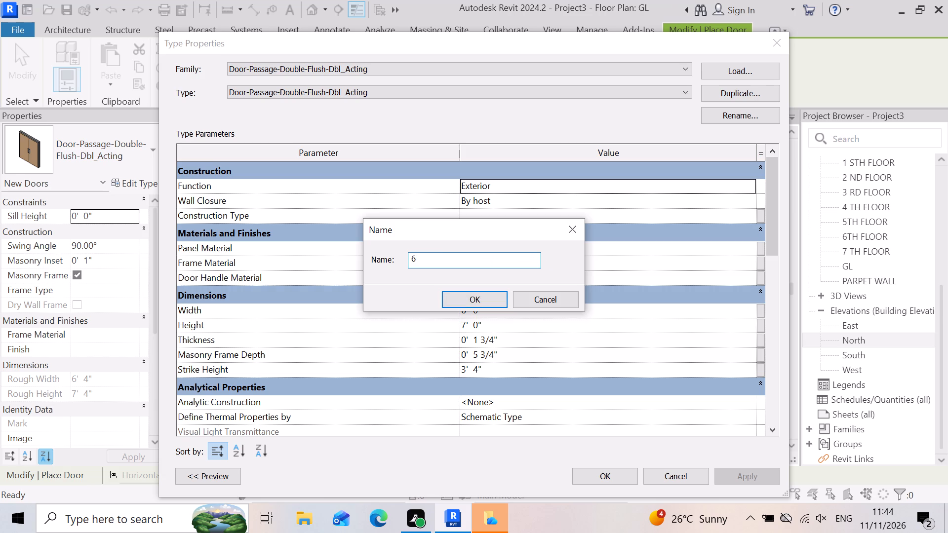
text('7)
key(shift+quotedbl)
key(x)
key(7)
key(shift+quotedbl)
key(Return)
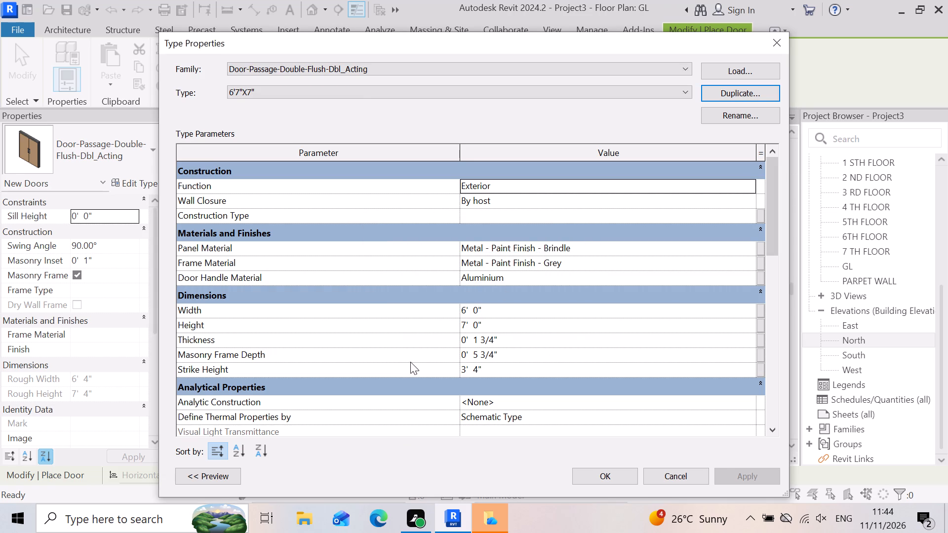
Set the width of the 6'7"X7" double door type to 6'7" and apply it.
click(494, 311)
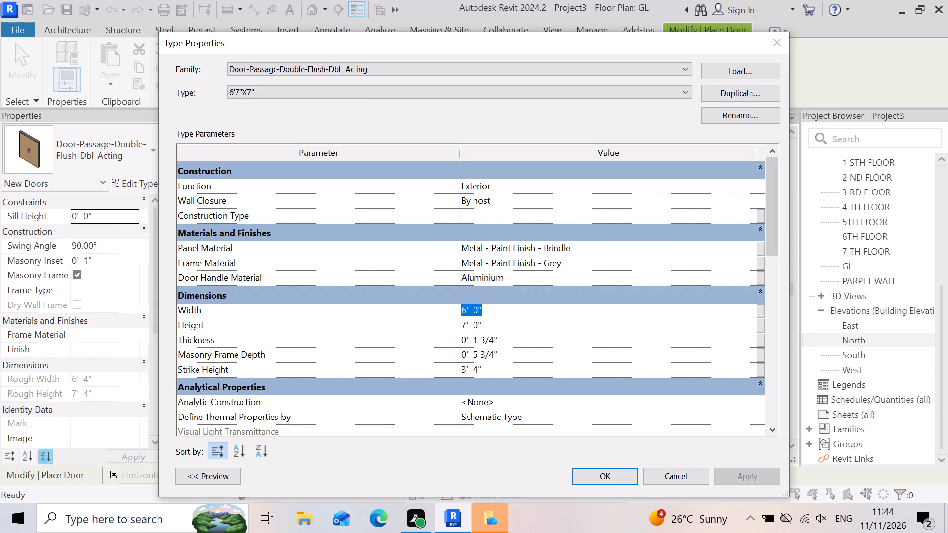
key(BackSpace)
key(6)
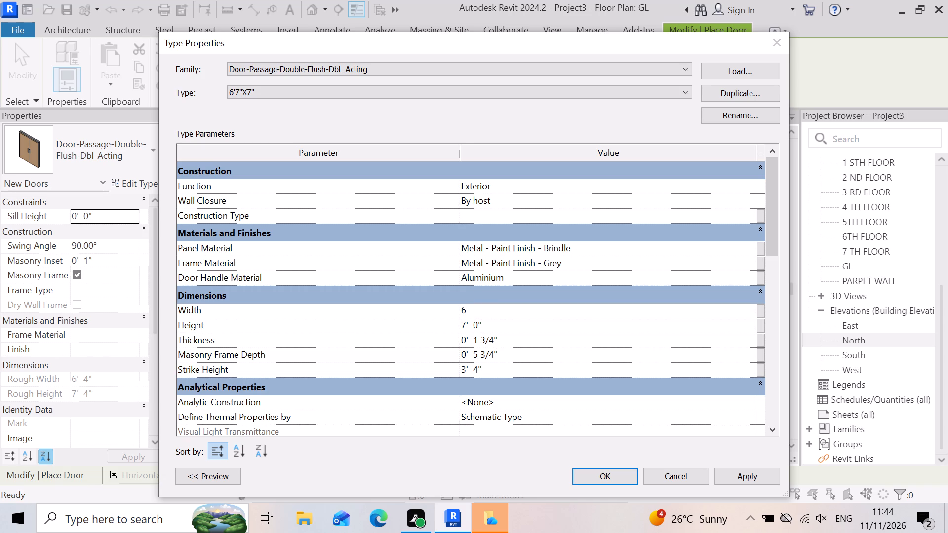
text('7)
key(shift+quotedbl)
key(Return)
click(753, 478)
click(618, 470)
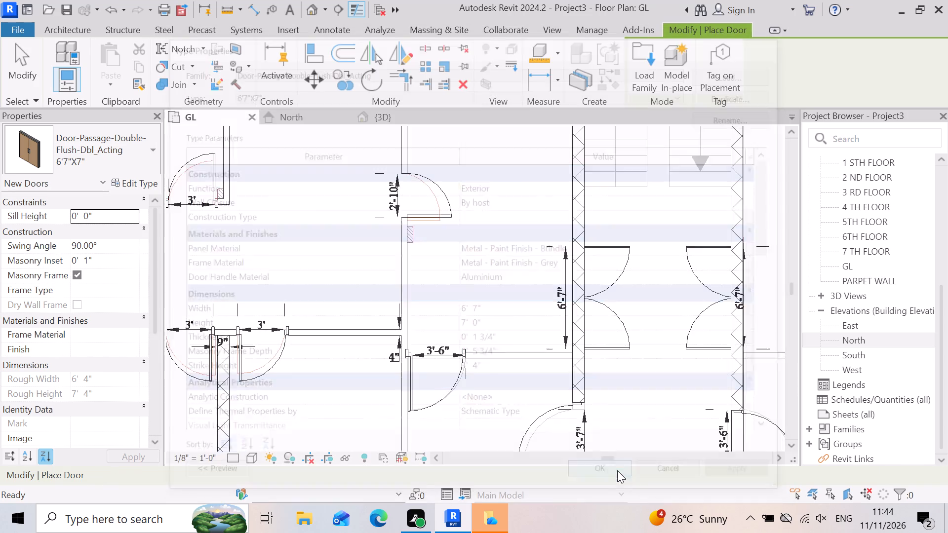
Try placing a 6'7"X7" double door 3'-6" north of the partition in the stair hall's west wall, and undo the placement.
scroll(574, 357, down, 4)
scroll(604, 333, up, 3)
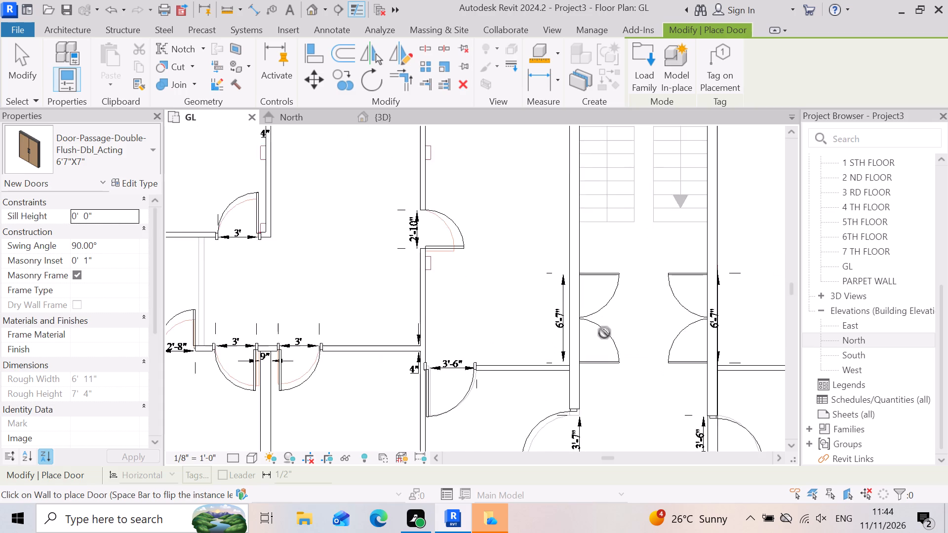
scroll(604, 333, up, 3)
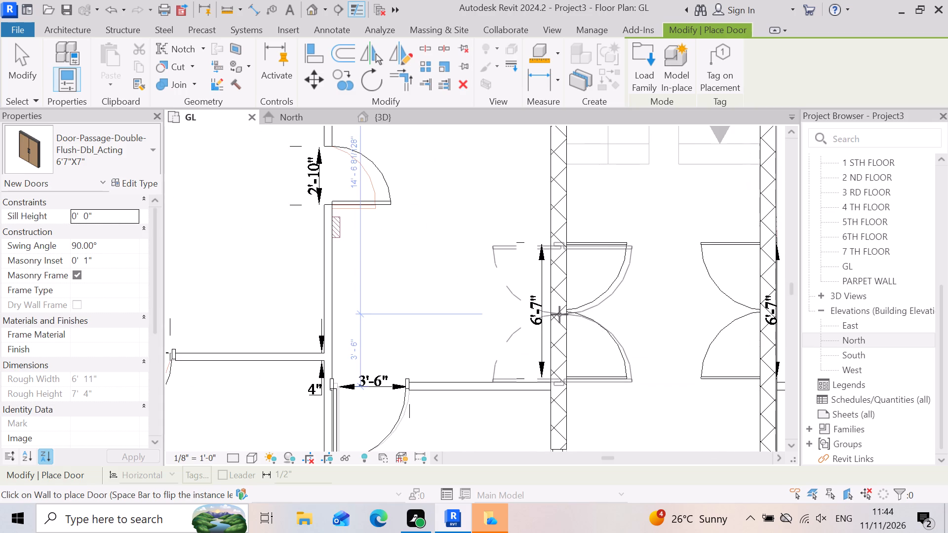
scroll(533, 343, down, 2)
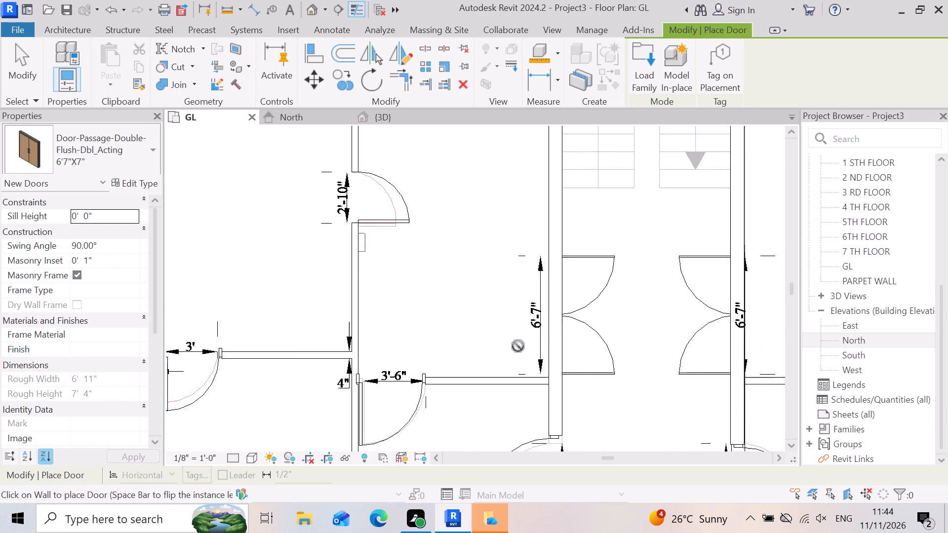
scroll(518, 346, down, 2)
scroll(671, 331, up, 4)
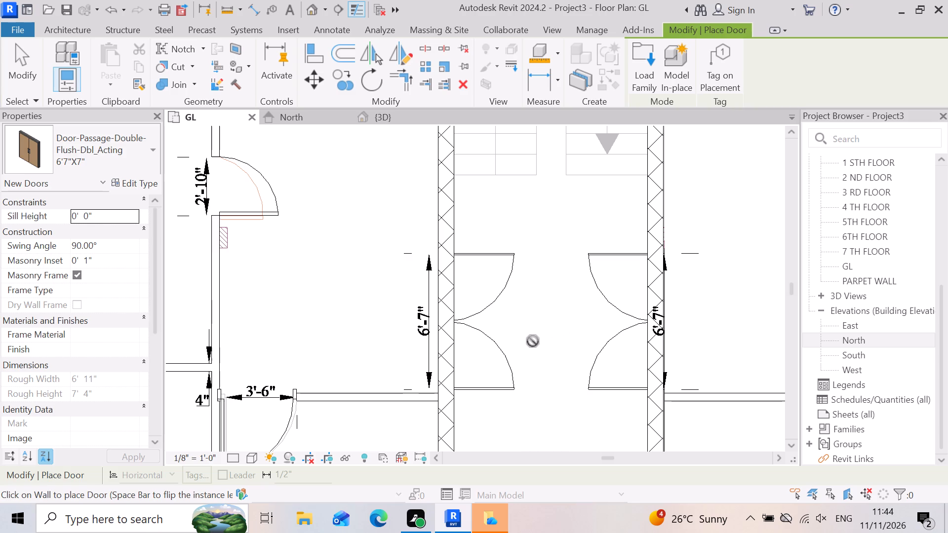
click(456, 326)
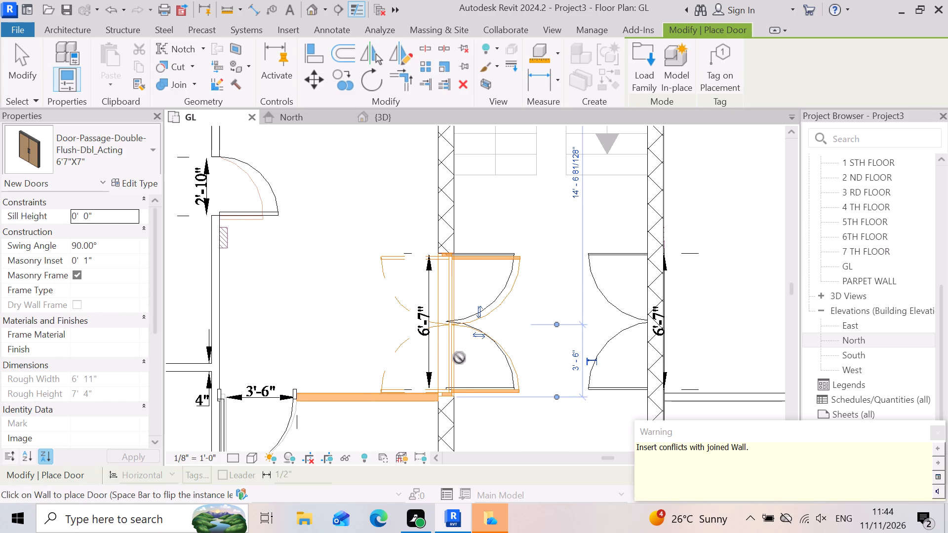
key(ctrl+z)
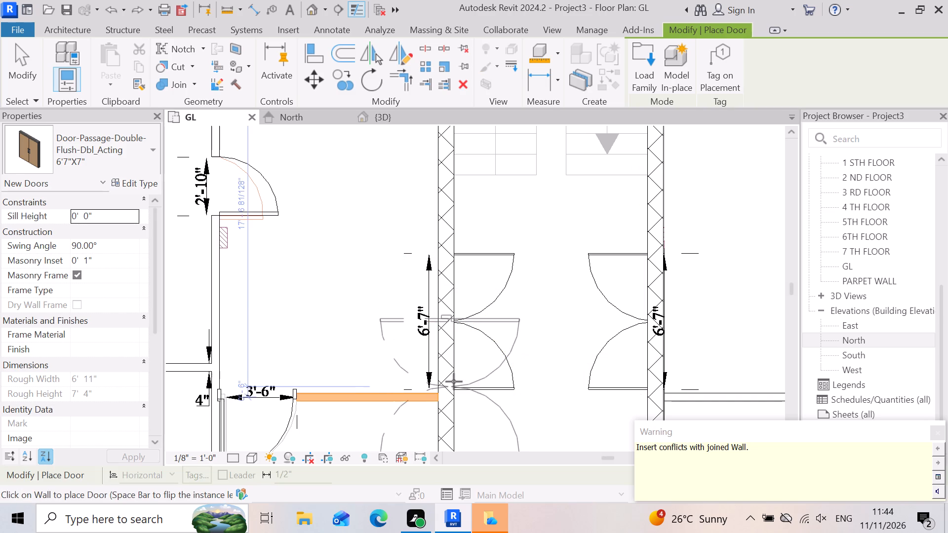
Place aligned 6'7"X7" double doors at the 6'-7" openings in the stair hall's west and east walls, centred 4'-0" north of the west partition.
click(448, 313)
scroll(424, 312, down, 4)
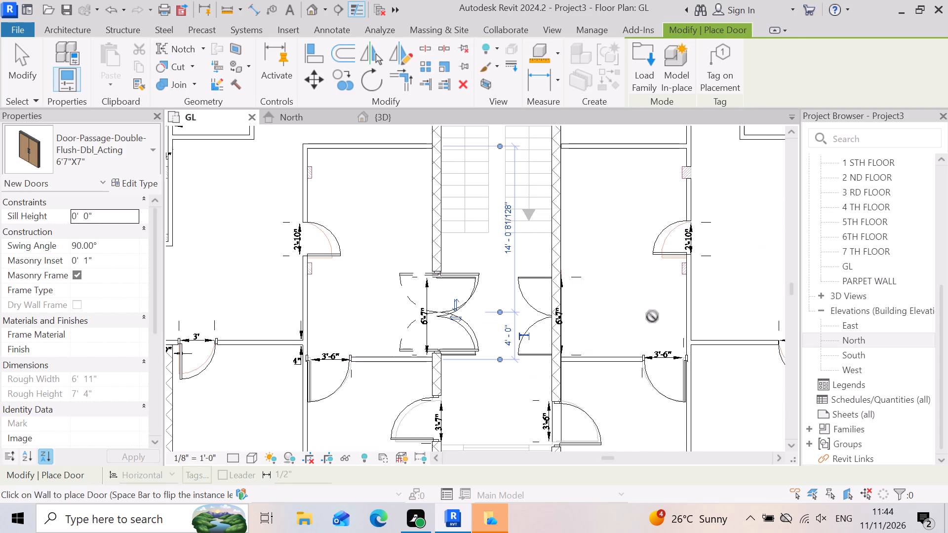
scroll(654, 316, up, 3)
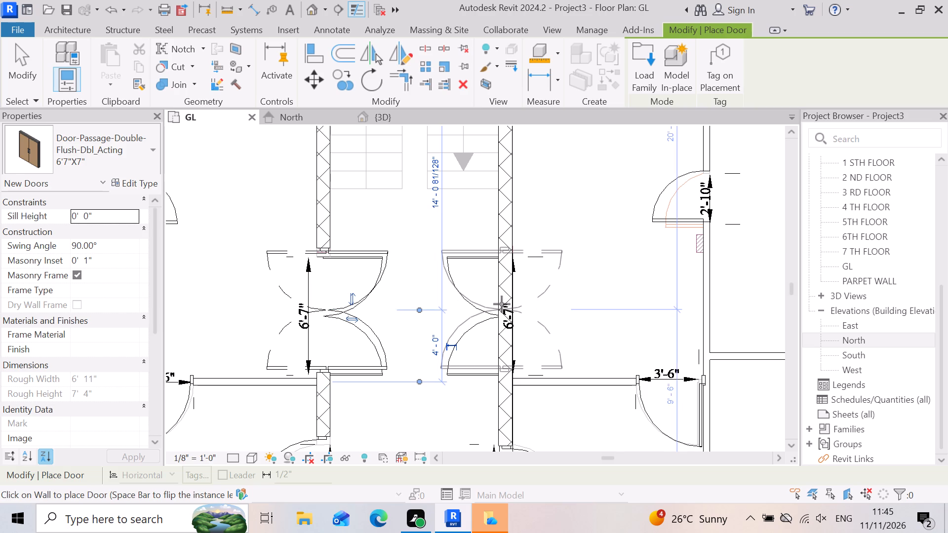
click(503, 309)
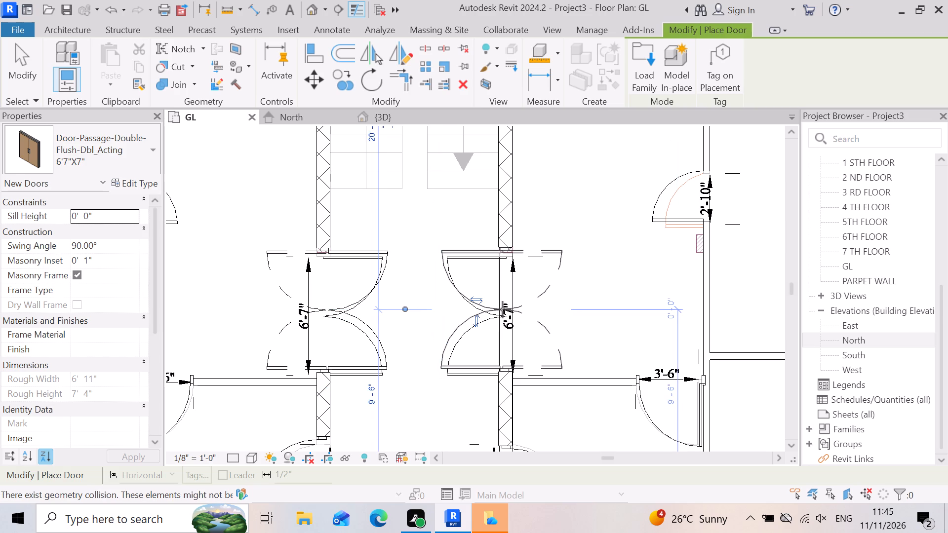
Examine the ground-floor plan on both sides of the stair hall for door openings that still lack doors.
scroll(369, 395, up, 2)
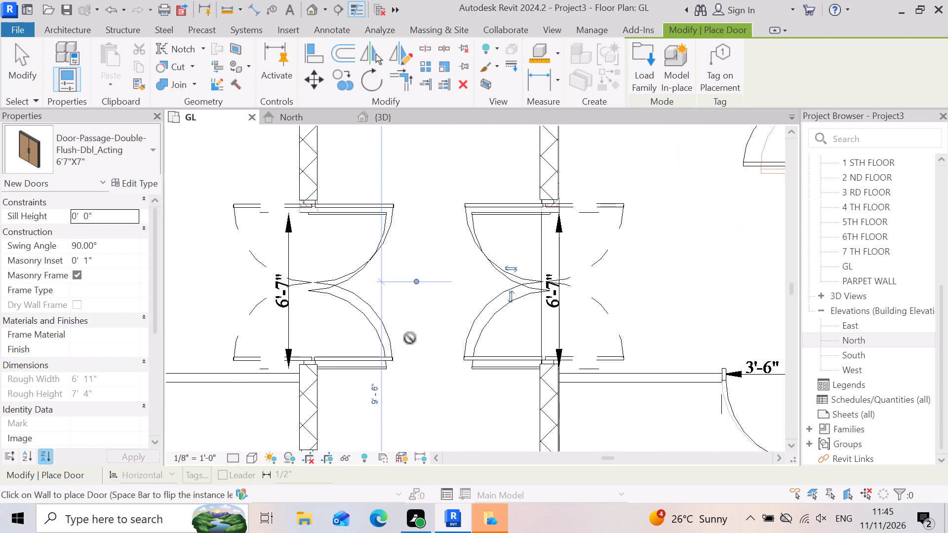
scroll(410, 337, down, 6)
scroll(244, 341, up, 3)
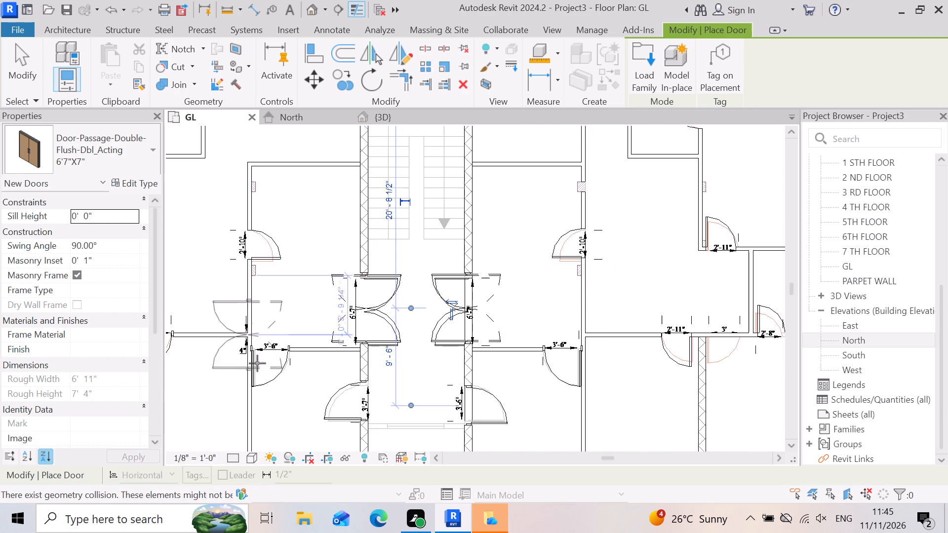
scroll(291, 379, up, 3)
scroll(478, 328, down, 1)
scroll(276, 335, up, 11)
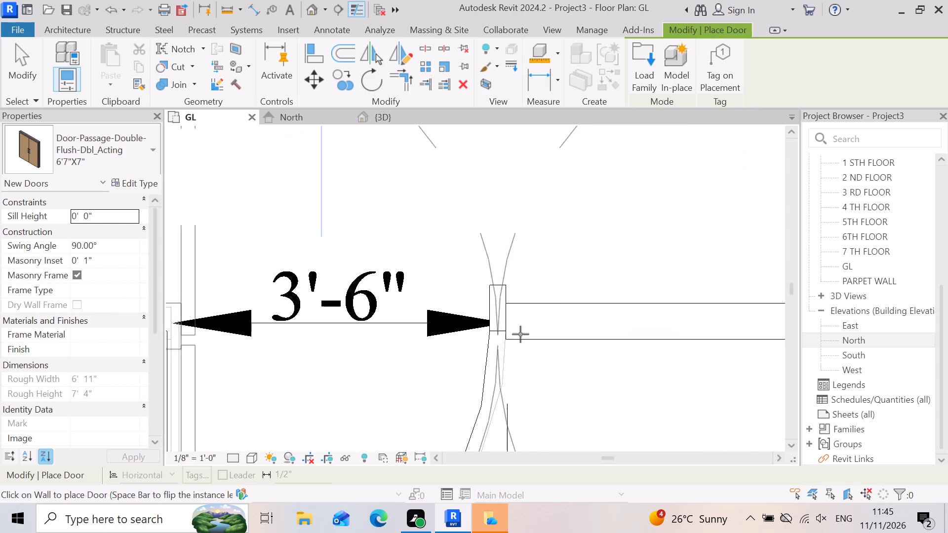
scroll(542, 305, down, 13)
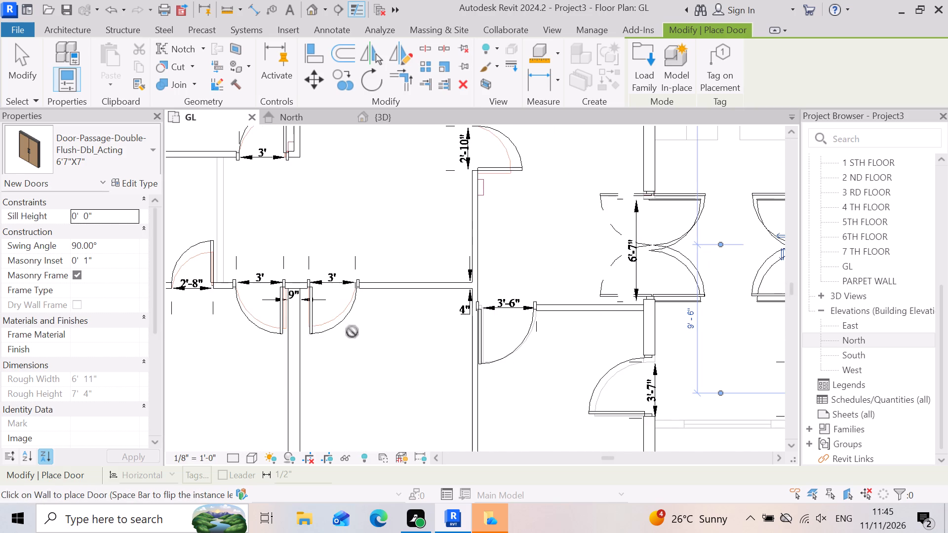
scroll(410, 329, down, 8)
scroll(584, 379, up, 3)
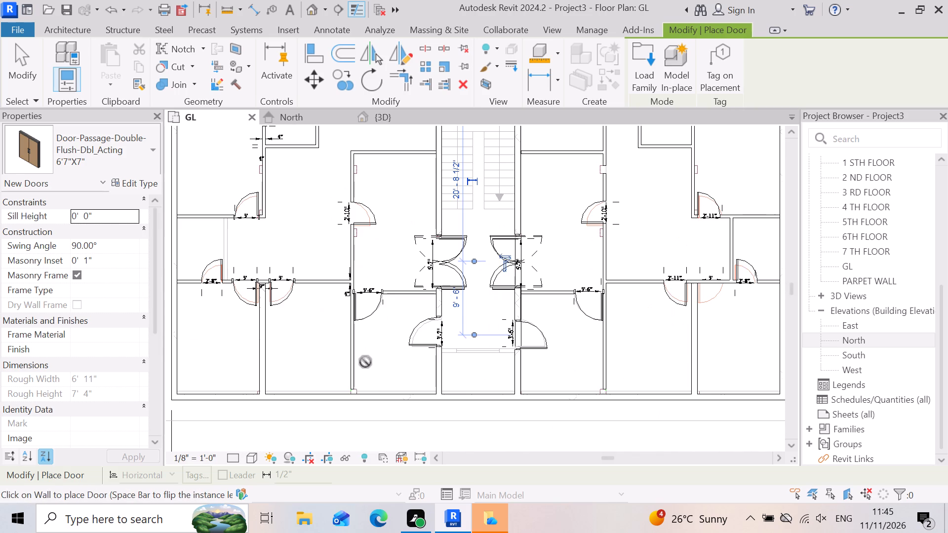
scroll(397, 355, down, 3)
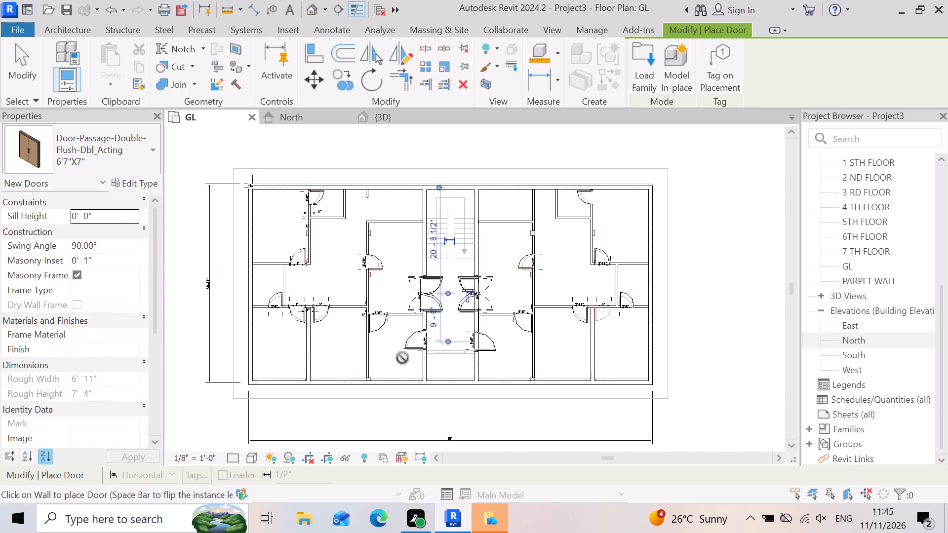
scroll(636, 314, up, 6)
scroll(456, 363, down, 3)
scroll(461, 371, up, 2)
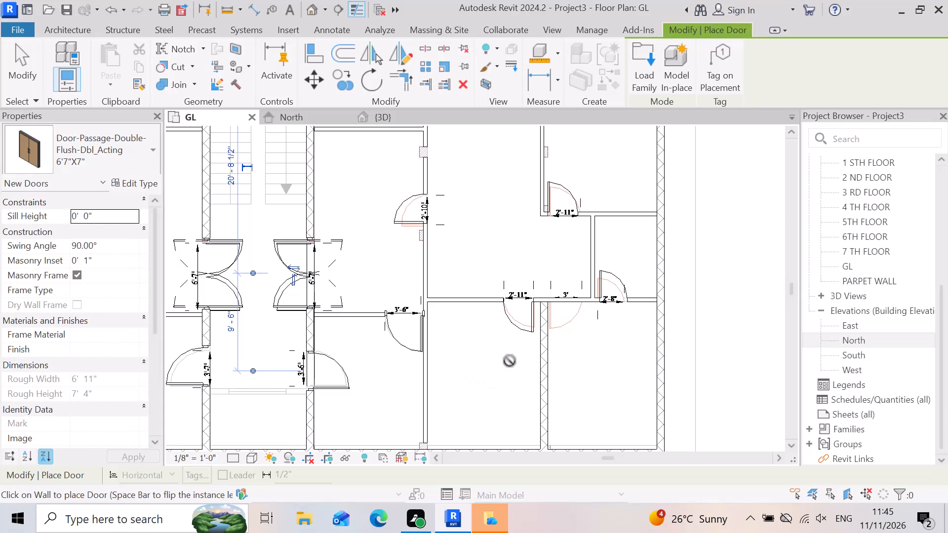
scroll(553, 351, down, 5)
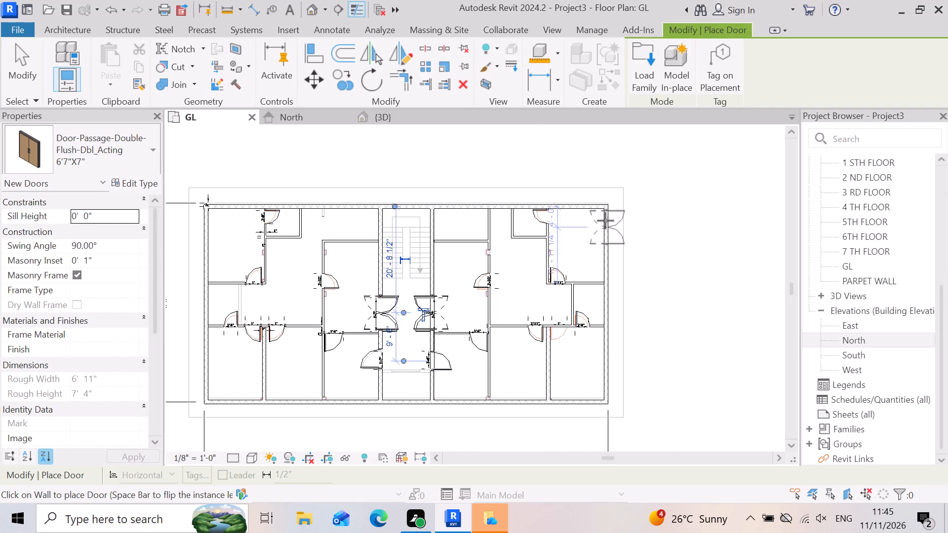
Examine the ground-floor plan around the stair and the western rooms for openings that still lack doors.
scroll(606, 221, up, 6)
scroll(530, 314, down, 4)
scroll(298, 264, up, 7)
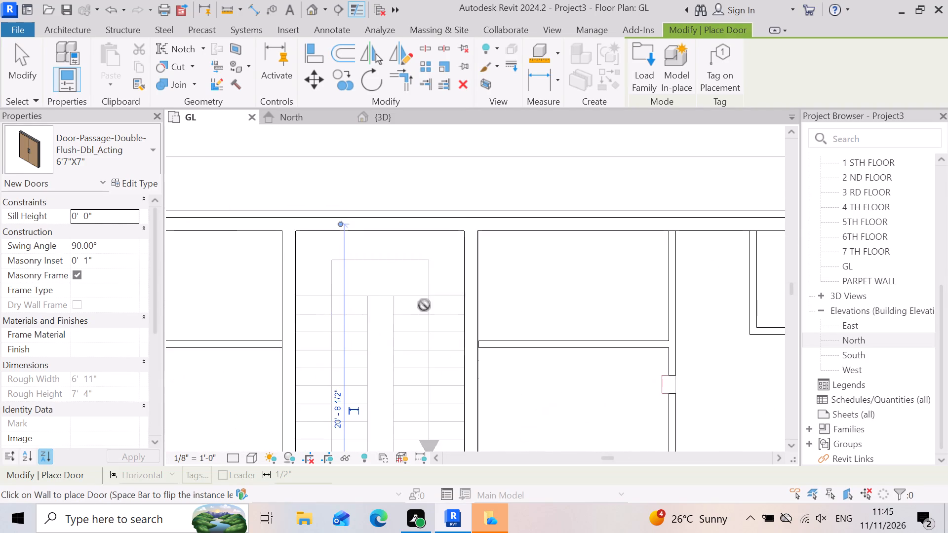
scroll(601, 296, down, 9)
scroll(419, 394, up, 5)
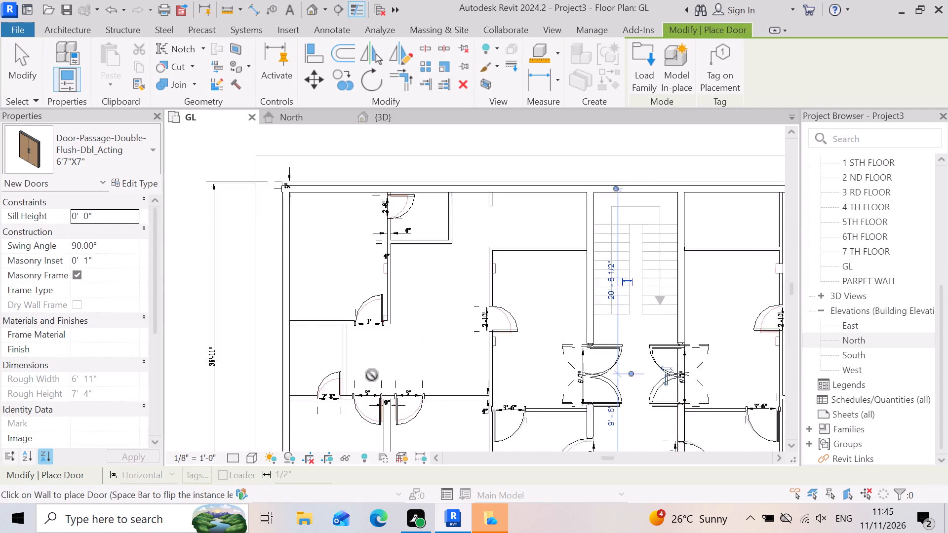
scroll(372, 375, up, 1)
scroll(556, 309, down, 4)
scroll(348, 363, up, 3)
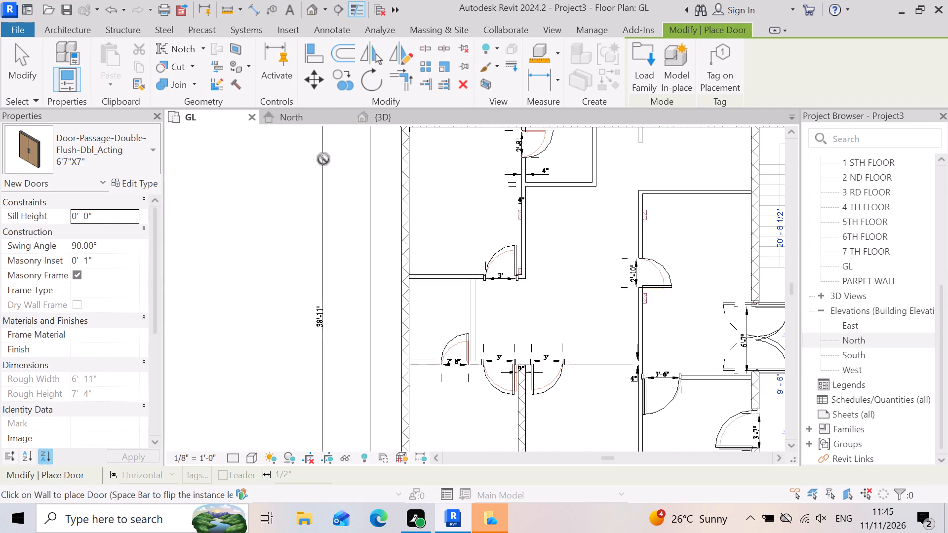
Inspect the placed doors in the 3D view from the building's north side.
click(408, 115)
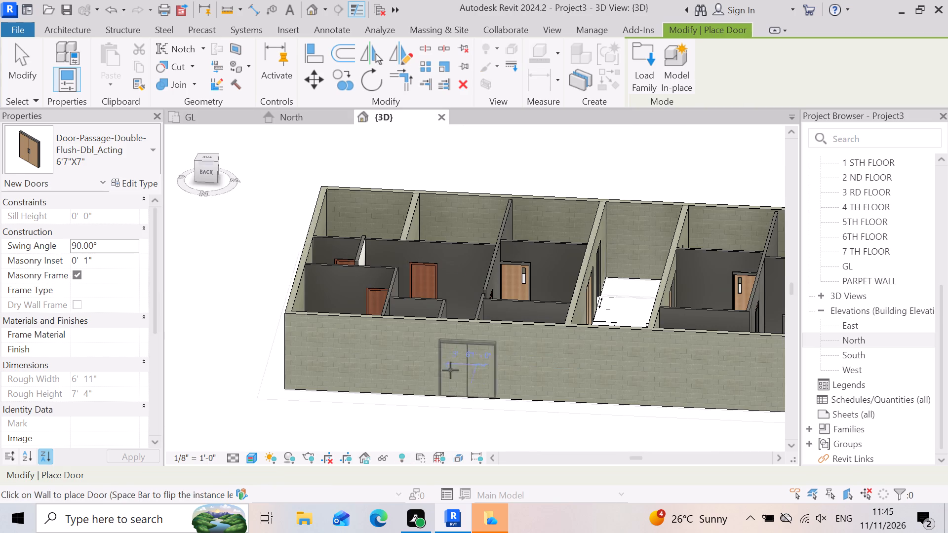
scroll(551, 379, up, 4)
scroll(518, 206, up, 1)
scroll(511, 162, up, 2)
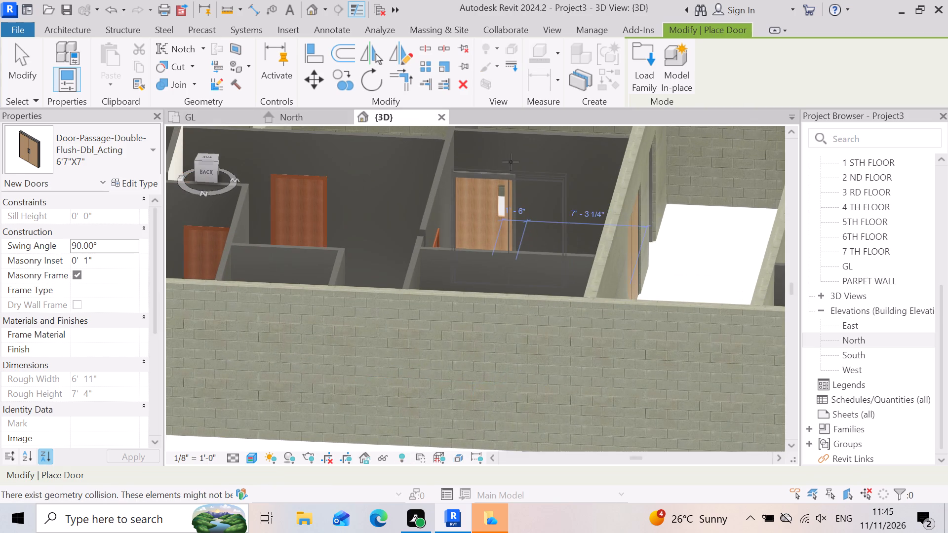
scroll(511, 162, up, 8)
scroll(515, 331, down, 3)
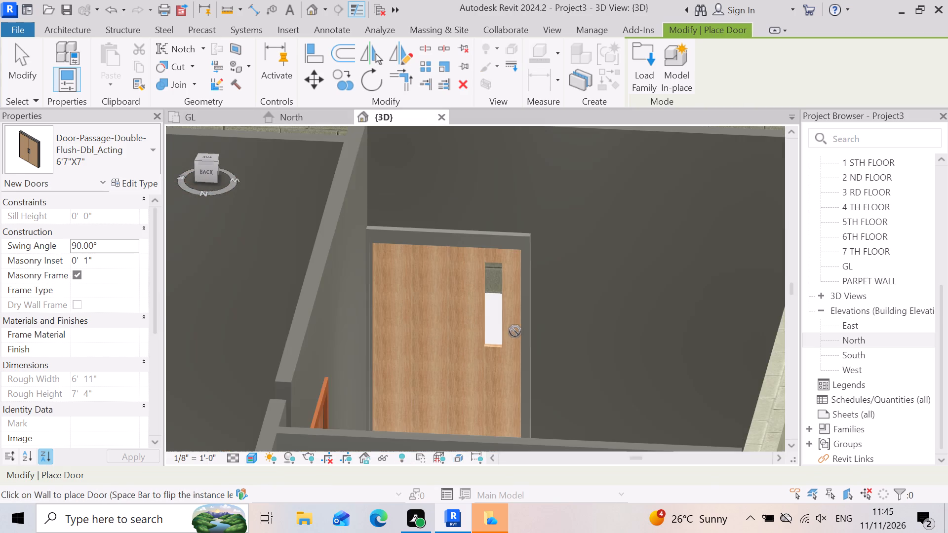
scroll(510, 337, down, 6)
scroll(365, 369, down, 7)
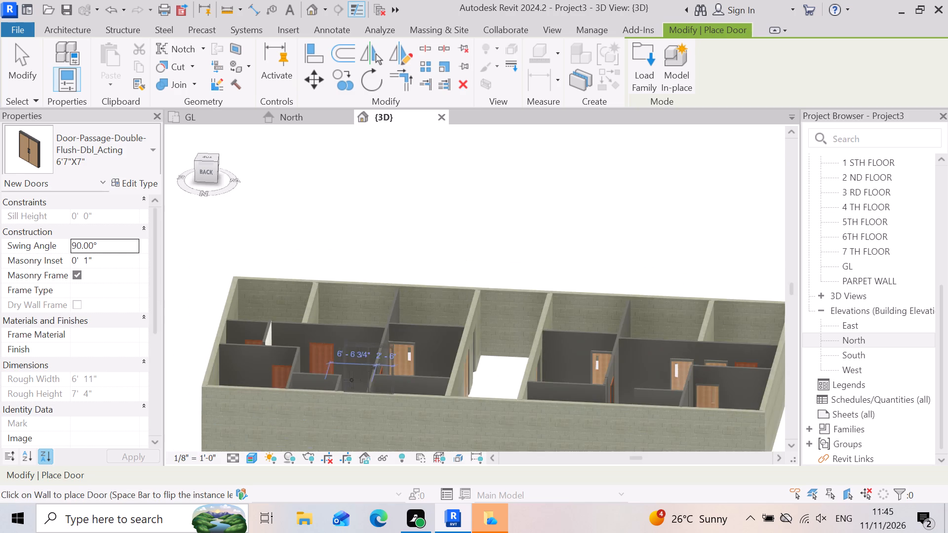
scroll(692, 410, up, 4)
scroll(579, 371, down, 2)
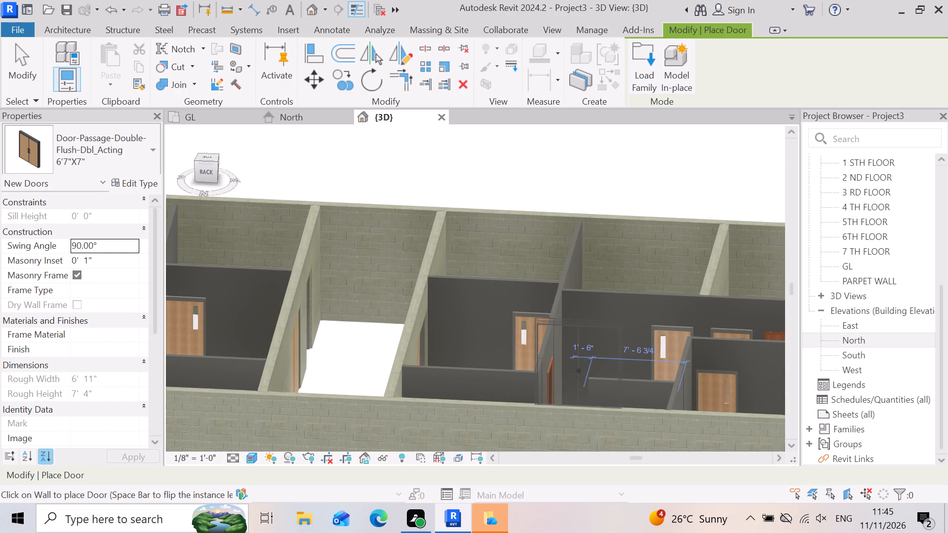
scroll(579, 371, down, 1)
scroll(573, 324, down, 3)
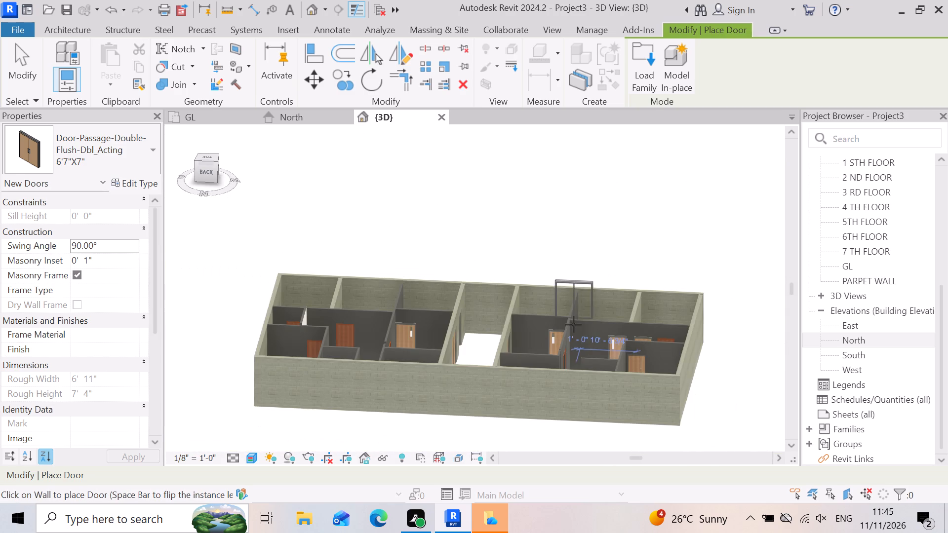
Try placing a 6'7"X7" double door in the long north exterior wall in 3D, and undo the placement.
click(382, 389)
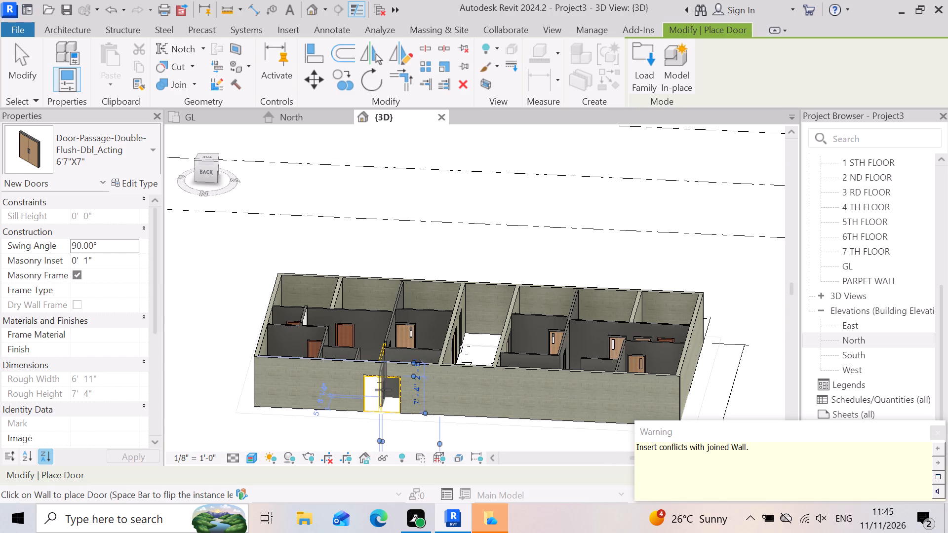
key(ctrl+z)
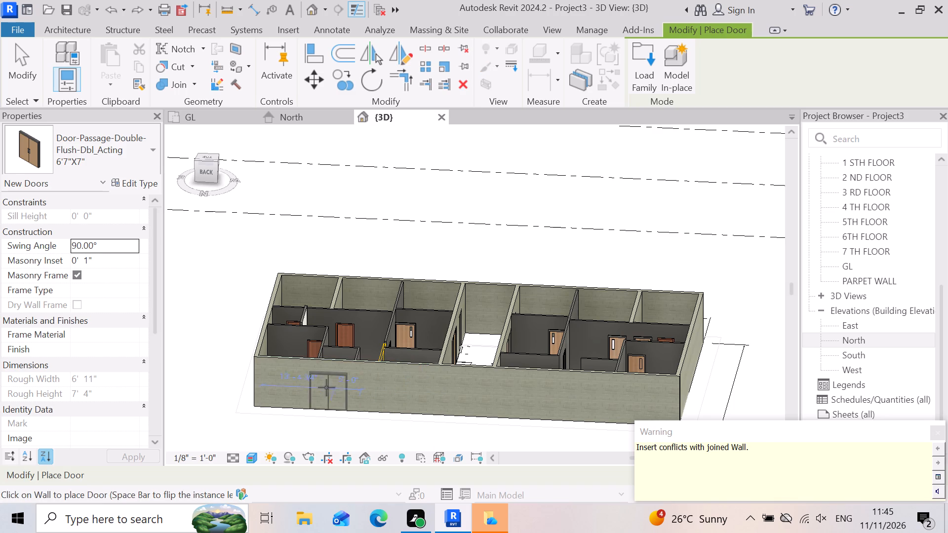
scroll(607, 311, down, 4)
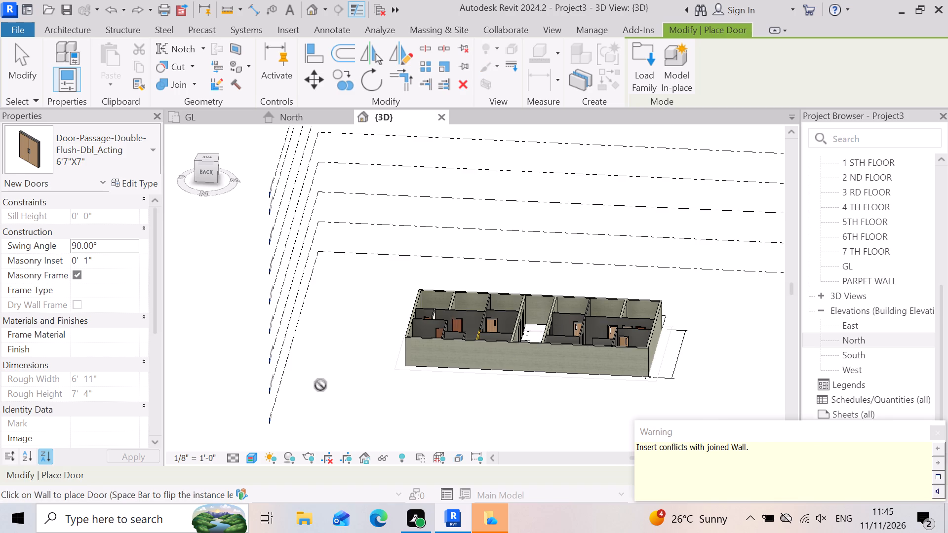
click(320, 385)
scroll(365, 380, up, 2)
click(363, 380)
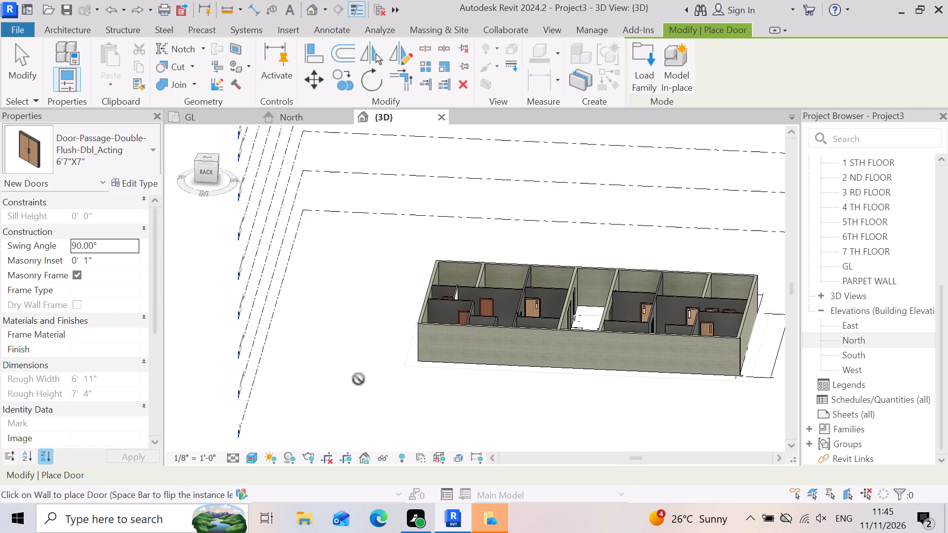
Inspect the 3D model from the west and south, closely examining the stair hall's double door, and end door placement.
scroll(526, 375, up, 3)
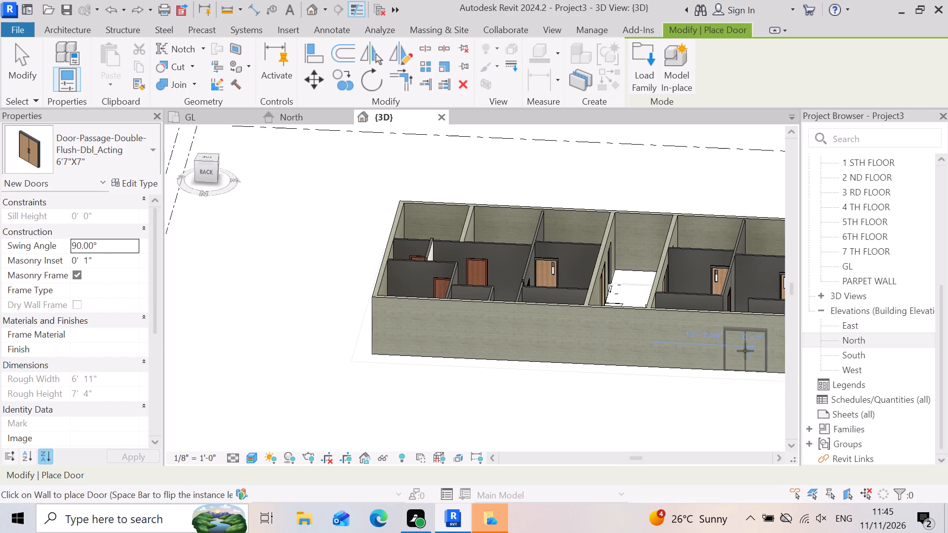
shift+right_drag(728, 365, 581, 390)
shift+middle_drag(719, 363, 581, 390)
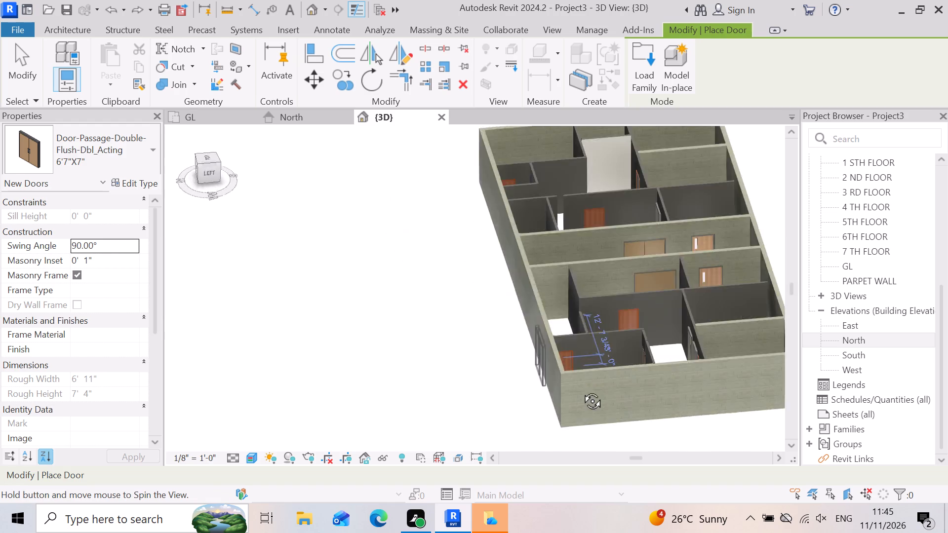
shift+right_drag(581, 390, 450, 380)
shift+middle_drag(581, 390, 450, 380)
shift+scroll(489, 389, up, 1)
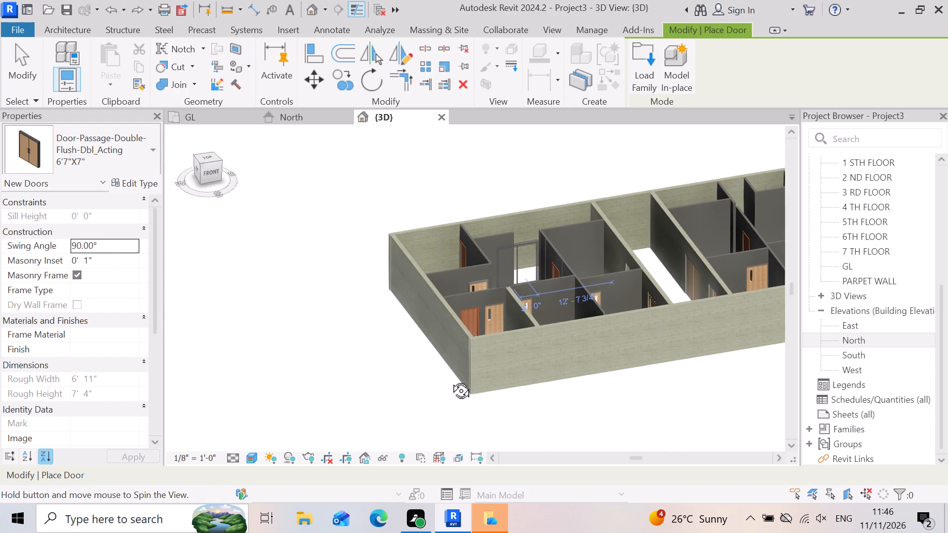
shift+middle_drag(450, 380, 379, 380)
shift+right_drag(450, 380, 328, 366)
shift+middle_drag(373, 381, 346, 375)
shift+middle_drag(346, 375, 328, 366)
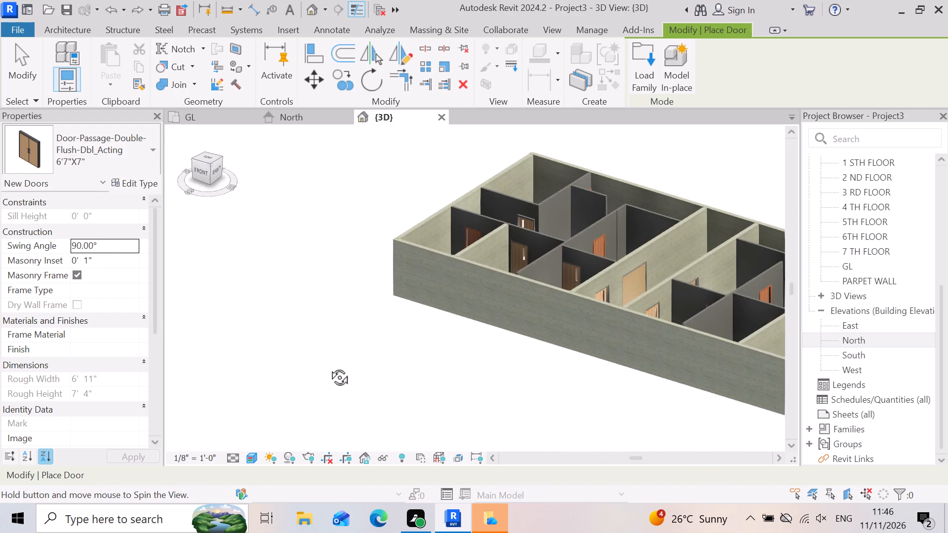
shift+middle_drag(328, 366, 326, 366)
shift+right_drag(328, 366, 323, 359)
scroll(587, 314, up, 15)
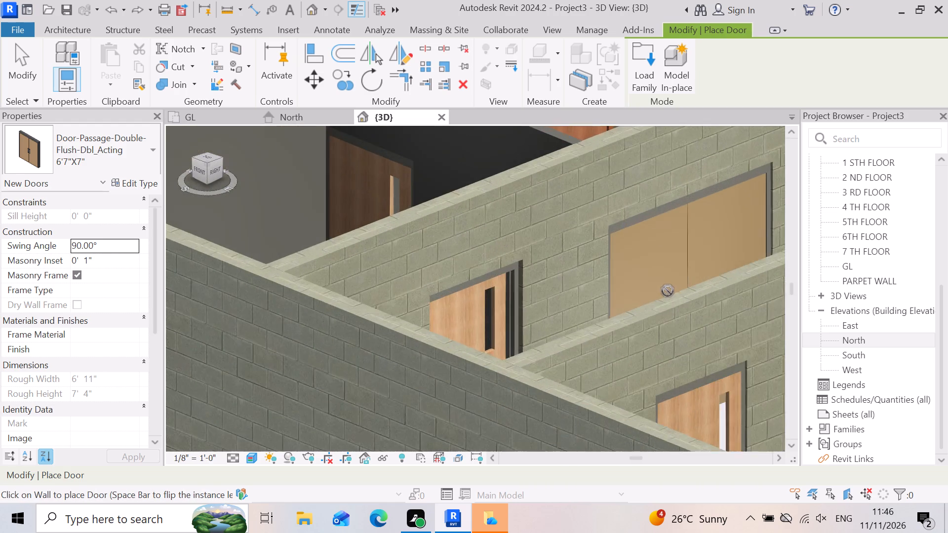
scroll(668, 291, up, 1)
scroll(402, 307, down, 6)
scroll(527, 278, up, 9)
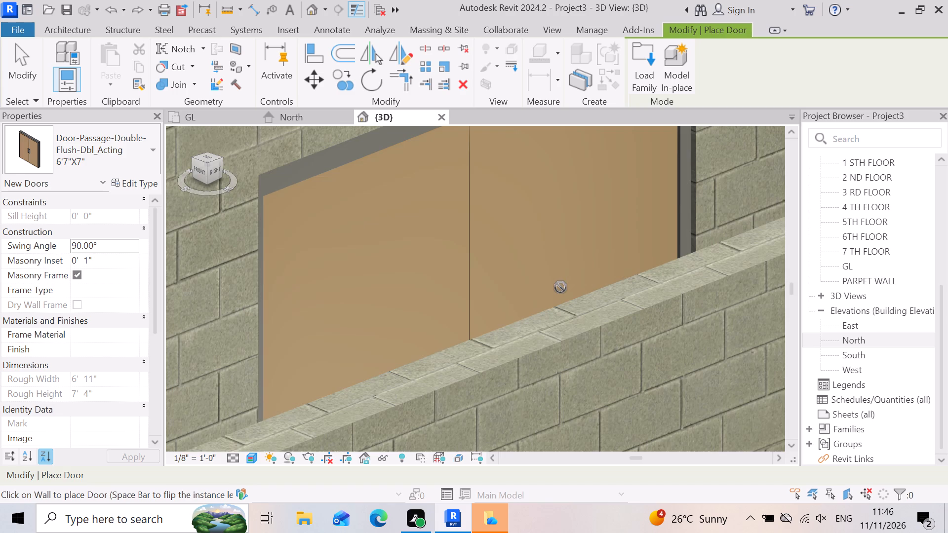
scroll(569, 284, down, 15)
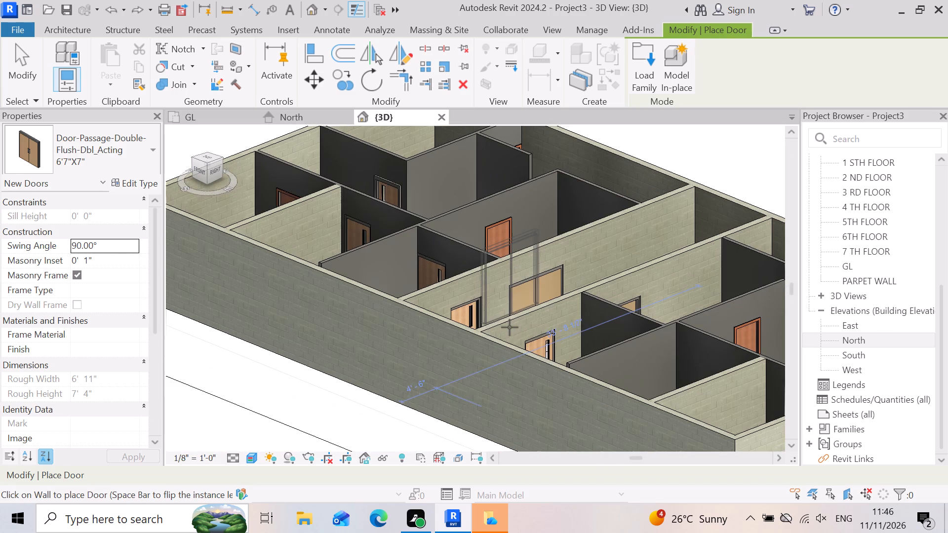
key(Escape)
Review the whole ground floor in 3D from the building's south side.
scroll(610, 313, down, 5)
scroll(423, 355, down, 3)
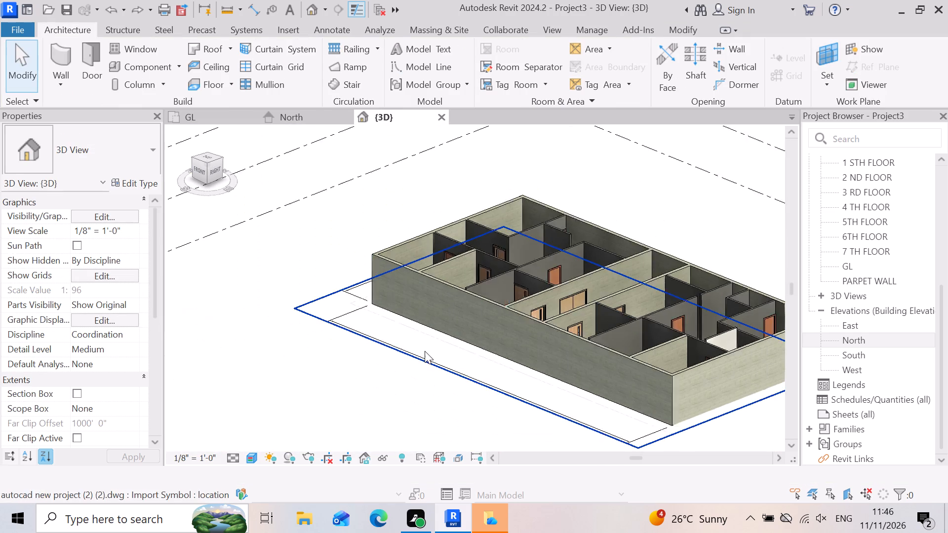
shift+middle_drag(521, 389, 531, 380)
shift+right_drag(524, 387, 619, 360)
shift+middle_drag(532, 377, 619, 360)
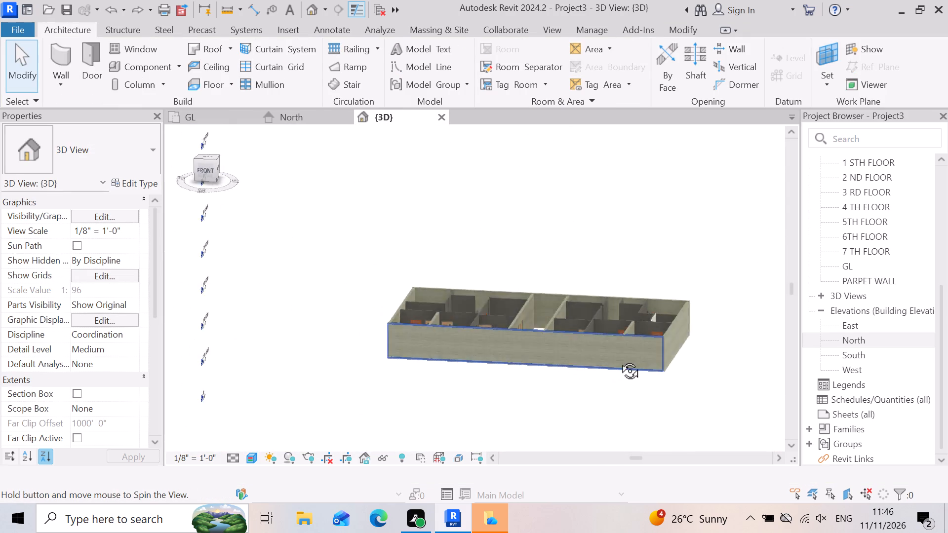
shift+middle_drag(619, 360, 632, 364)
shift+right_drag(619, 360, 616, 363)
scroll(441, 349, up, 6)
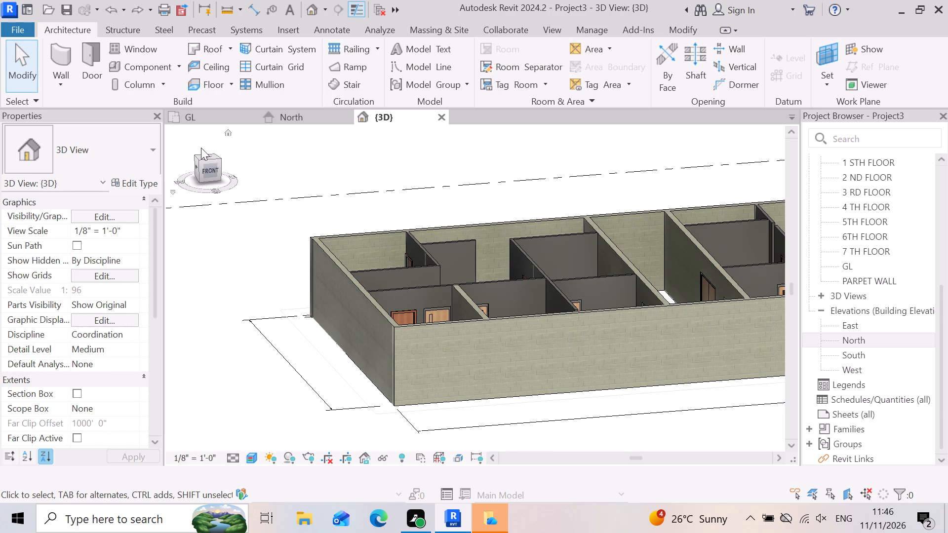
Return to the GL floor plan and examine the northwest rooms' walls and openings.
click(231, 117)
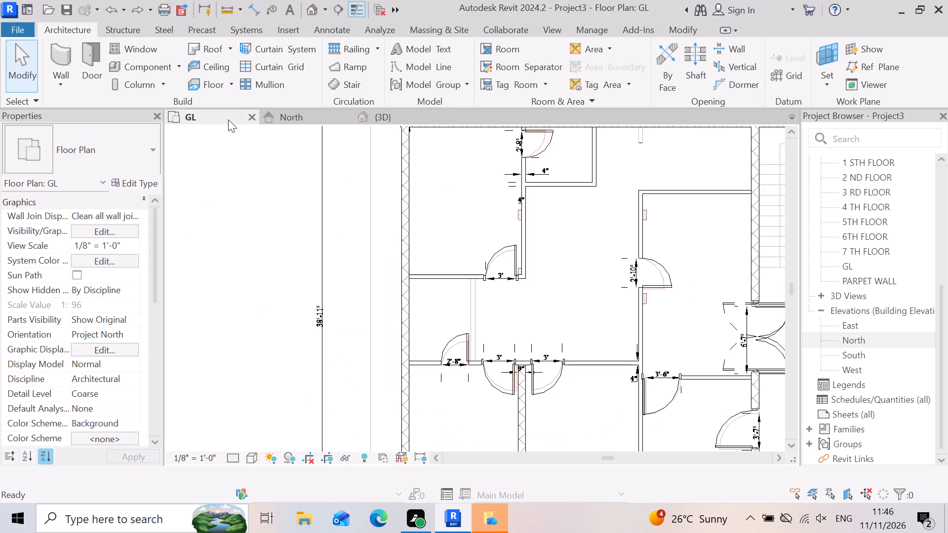
scroll(451, 366, down, 5)
scroll(445, 326, down, 5)
scroll(484, 313, up, 7)
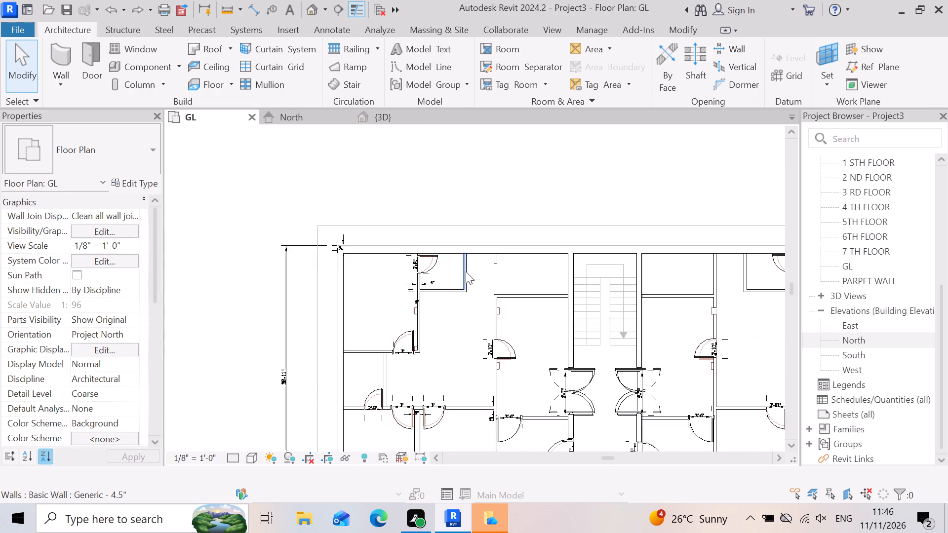
scroll(466, 271, up, 7)
scroll(338, 266, down, 3)
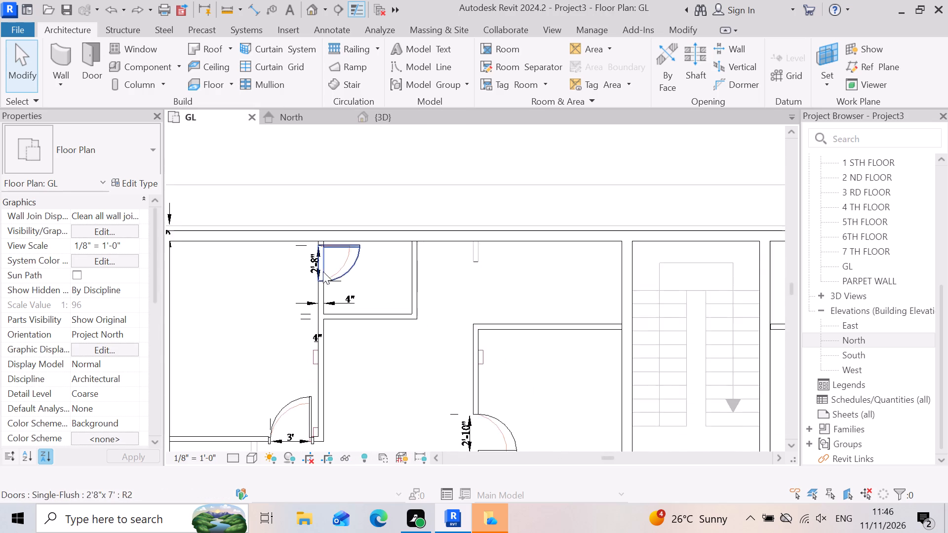
scroll(524, 295, down, 3)
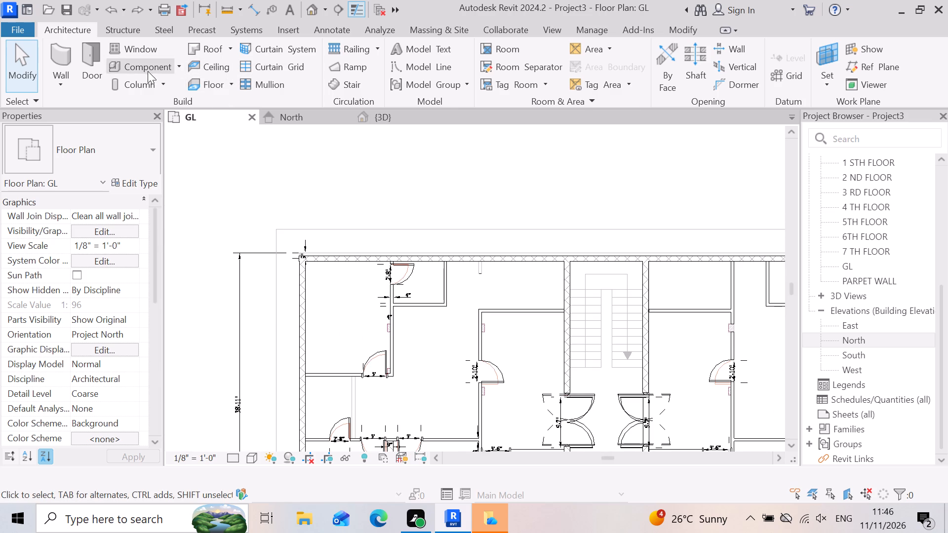
Load the Window-Bay-Casement-Box-90_Degree_Angle-Center_Fixed family from the US library's Windows folder for window placement.
click(118, 47)
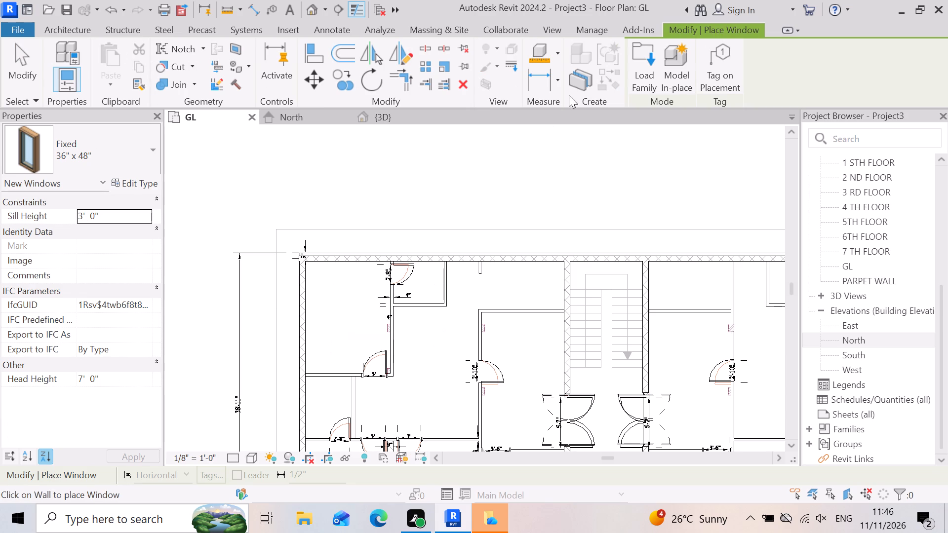
click(646, 49)
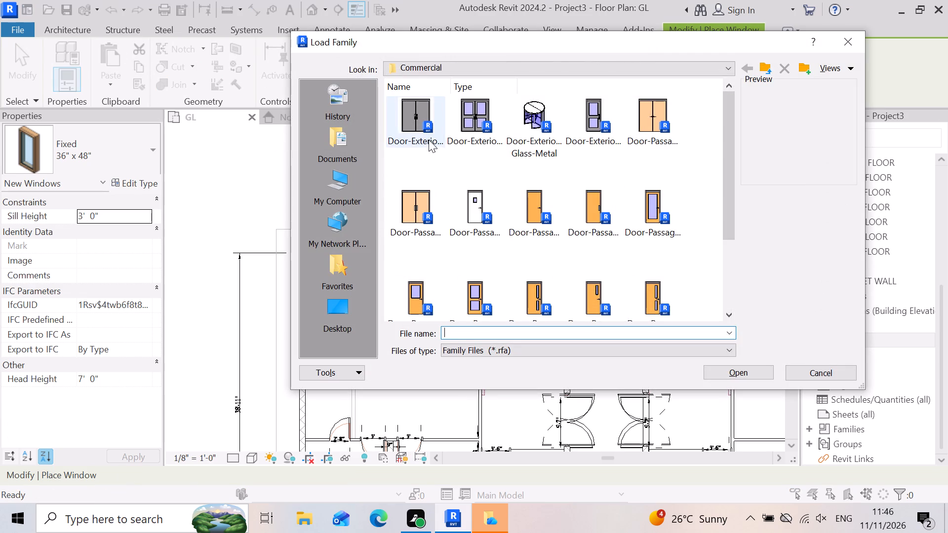
click(772, 64)
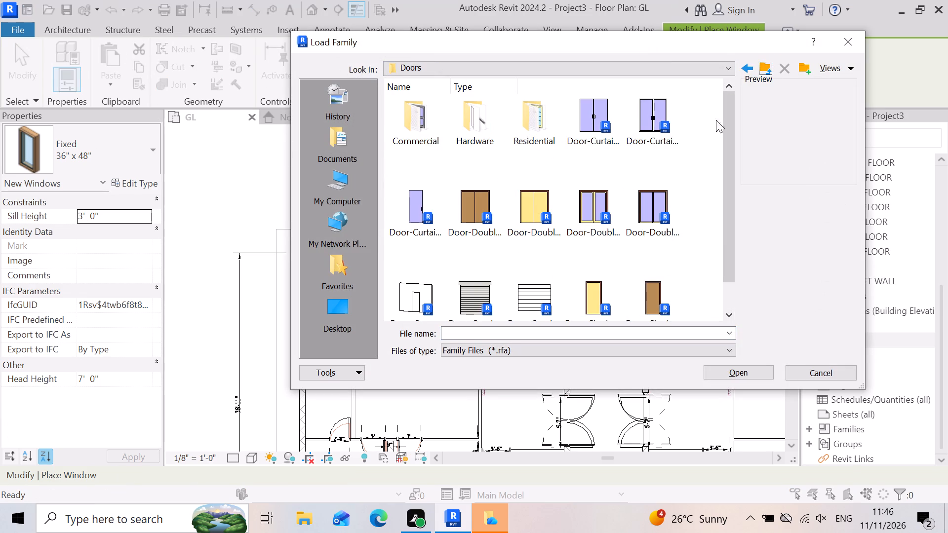
click(764, 66)
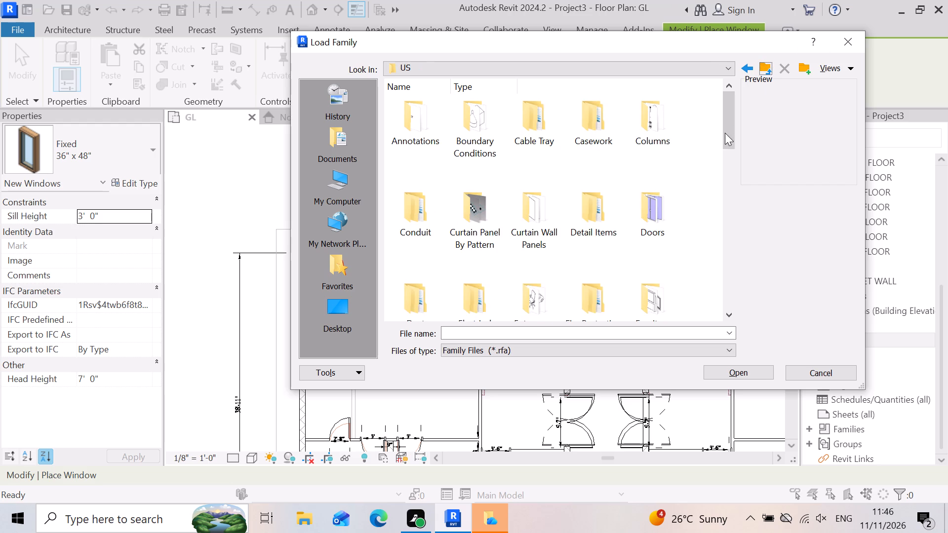
scroll(584, 204, down, 2)
scroll(570, 252, down, 3)
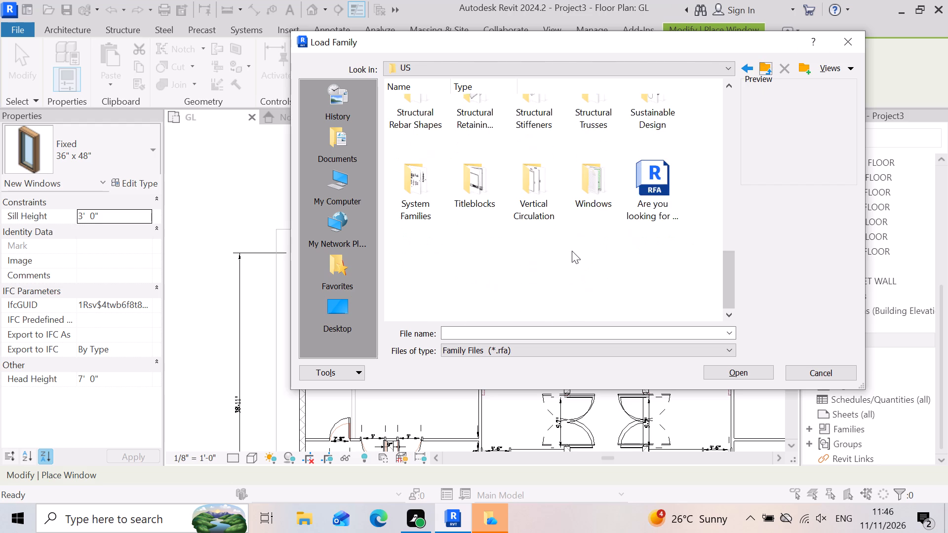
double_click(604, 192)
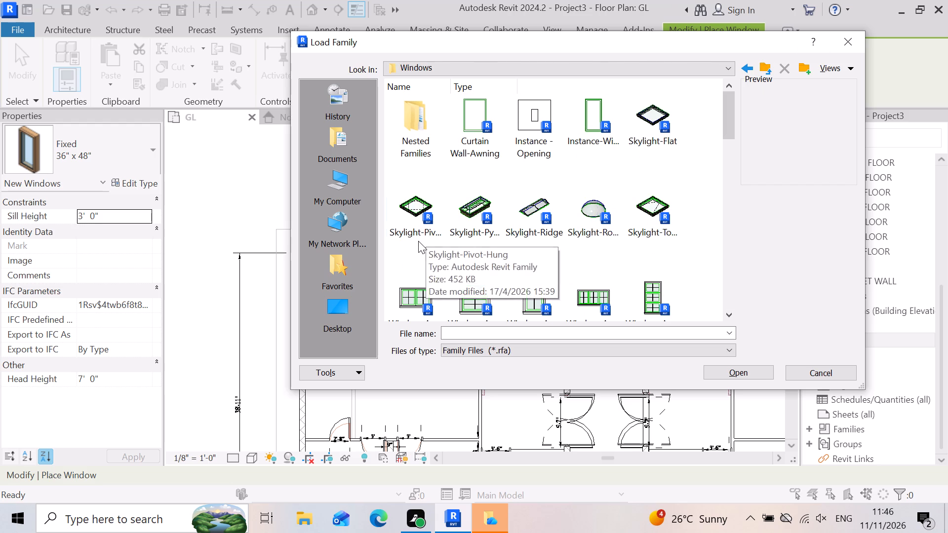
scroll(556, 234, down, 2)
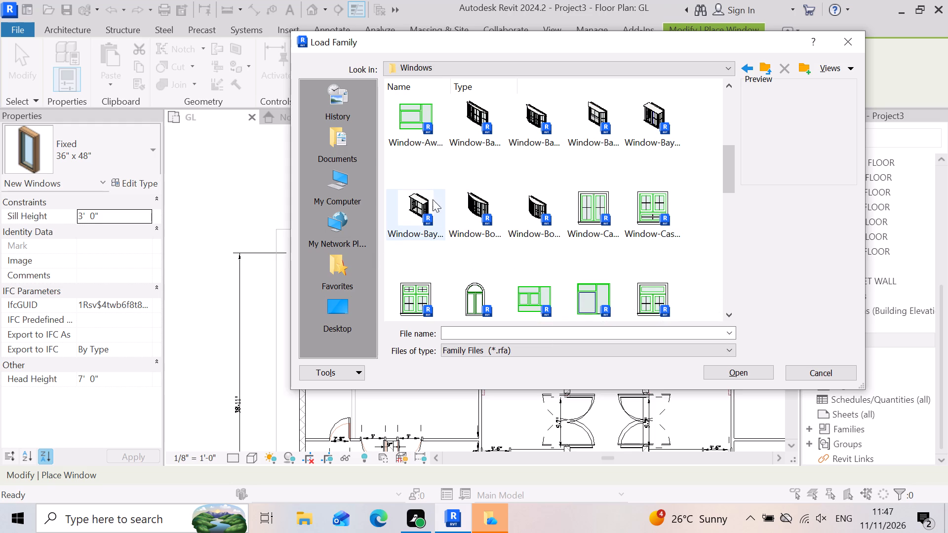
click(413, 196)
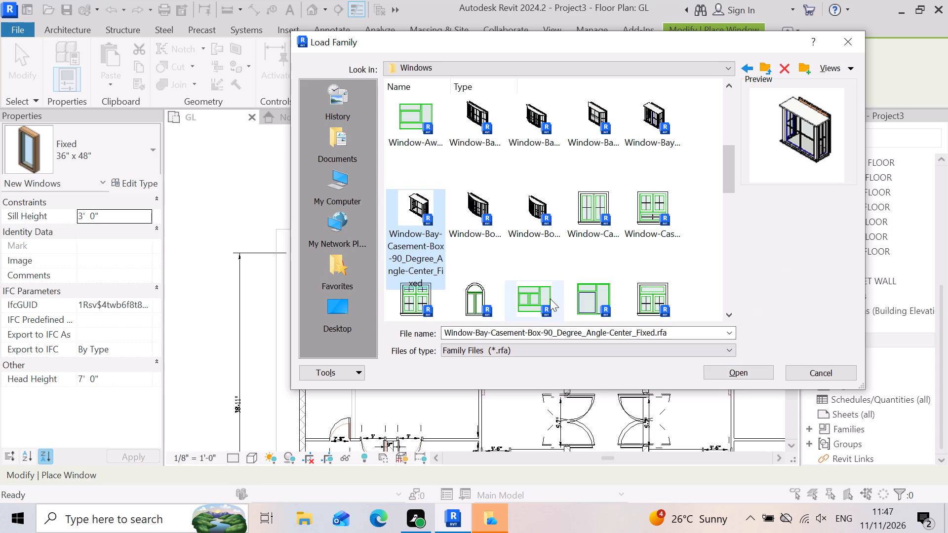
click(737, 370)
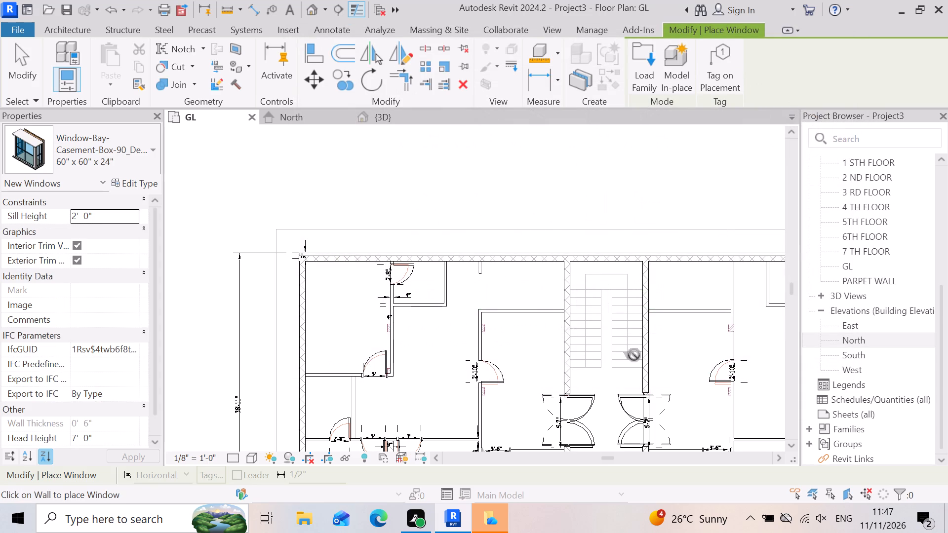
Duplicate the bay casement window's 60" x 60" x 24" type and name the copy 4'X3'.
scroll(352, 267, up, 4)
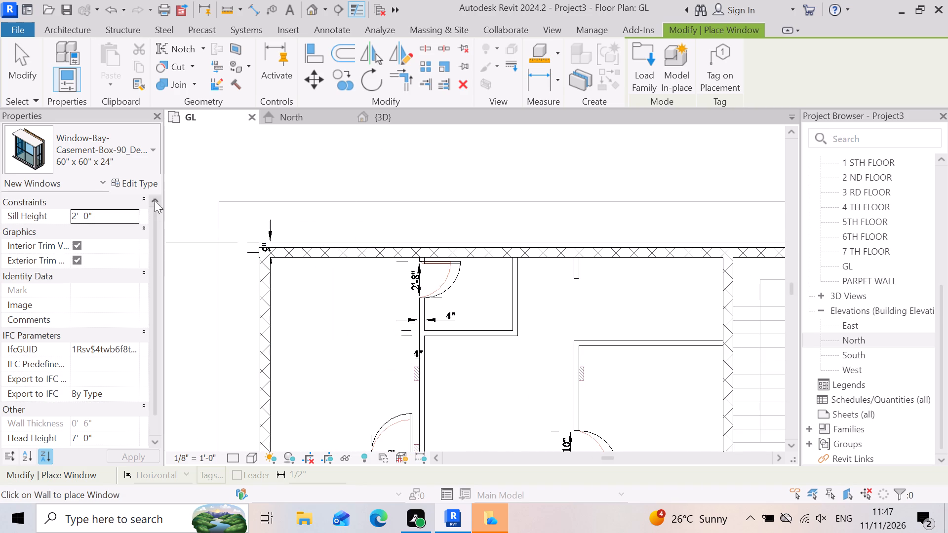
click(145, 180)
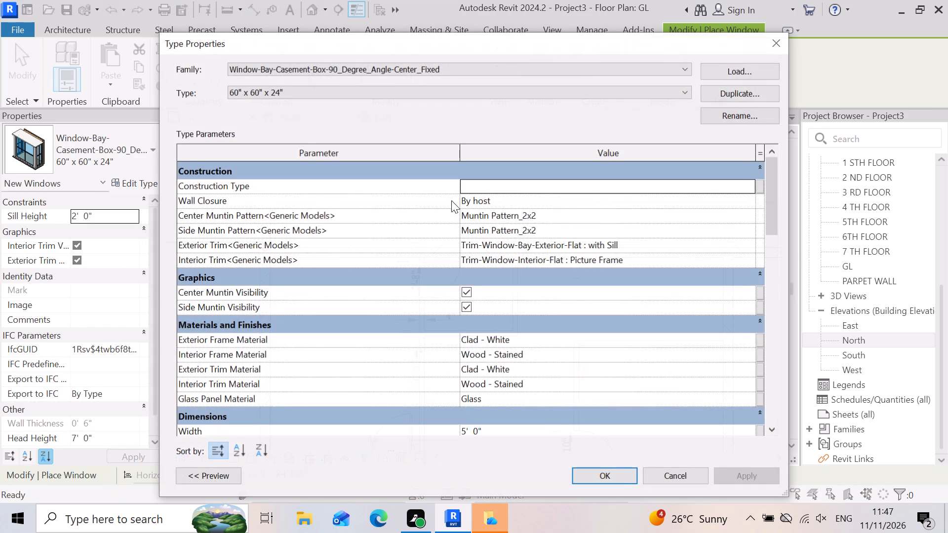
click(730, 96)
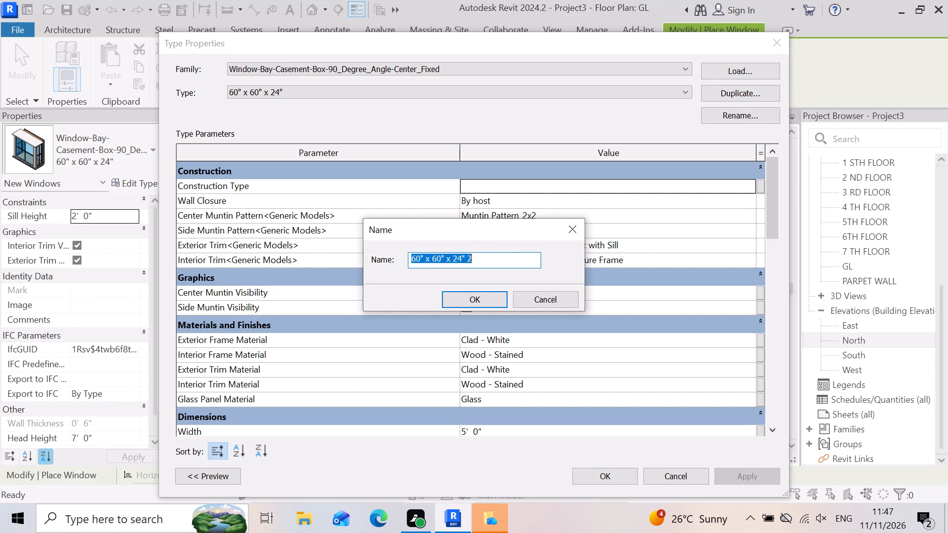
click(491, 260)
key(BackSpace)
key(BackSpace)
key(BackSpace)
key(BackSpace)
key(BackSpace)
key(BackSpace)
key(BackSpace)
key(BackSpace)
key(BackSpace)
key(BackSpace)
key(BackSpace)
key(BackSpace)
key(BackSpace)
key(BackSpace)
key(BackSpace)
key(BackSpace)
key(BackSpace)
key(BackSpace)
key(BackSpace)
key(BackSpace)
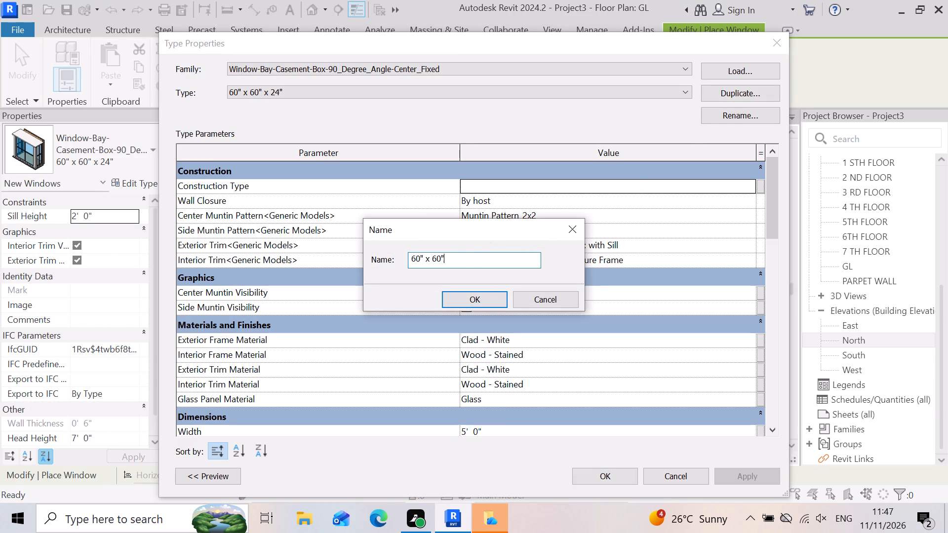
key(4)
key(BackSpace)
key(BackSpace)
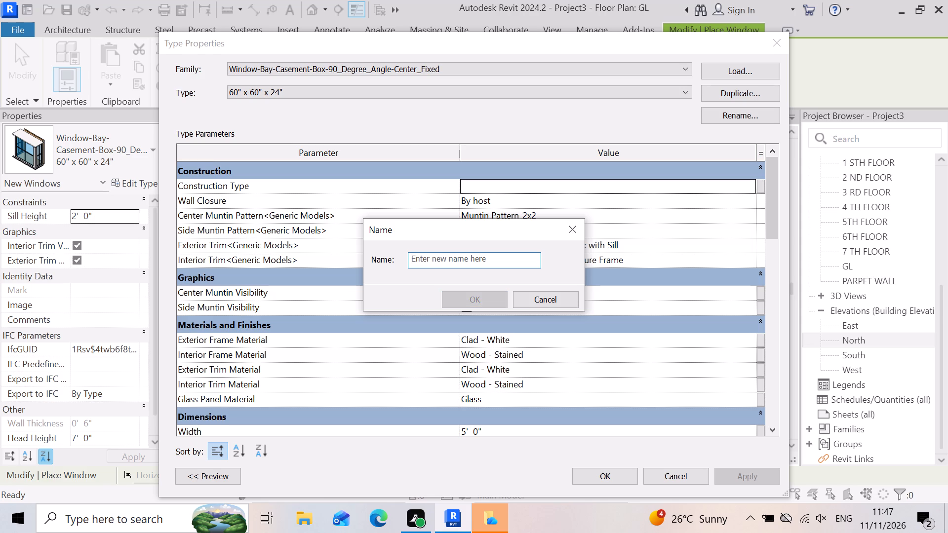
key(4)
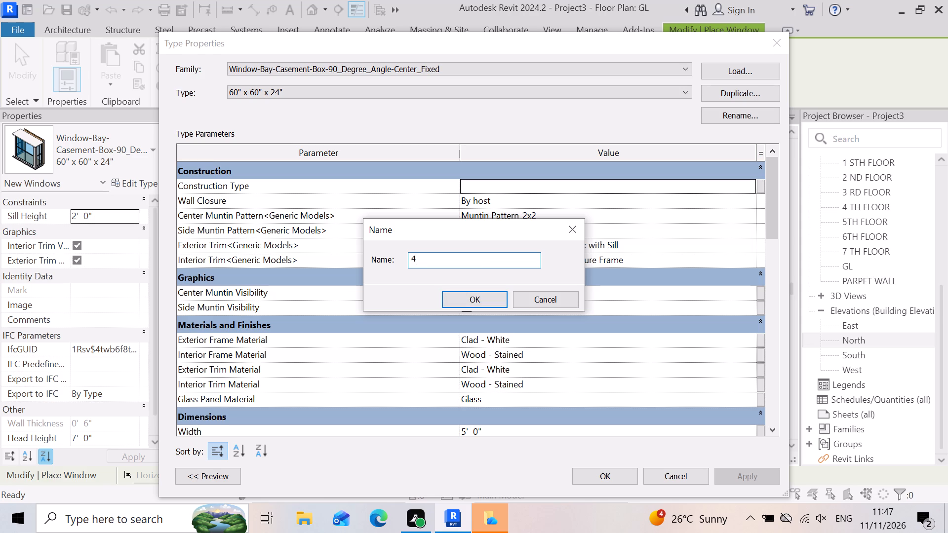
key(apostrophe)
key(x)
key(3)
key(apostrophe)
key(Return)
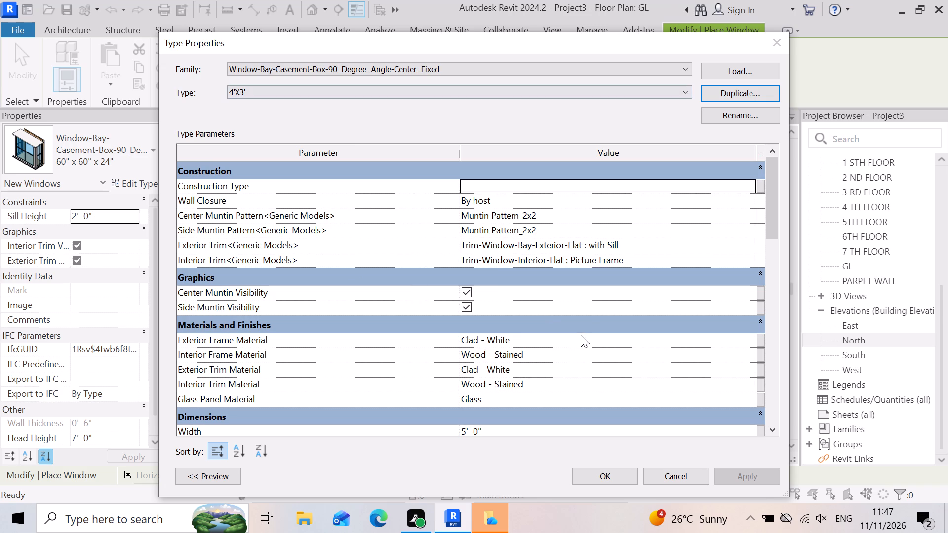
Set the 4'X3' window type's width to 3' and height to 4', and apply the changes.
scroll(582, 322, down, 4)
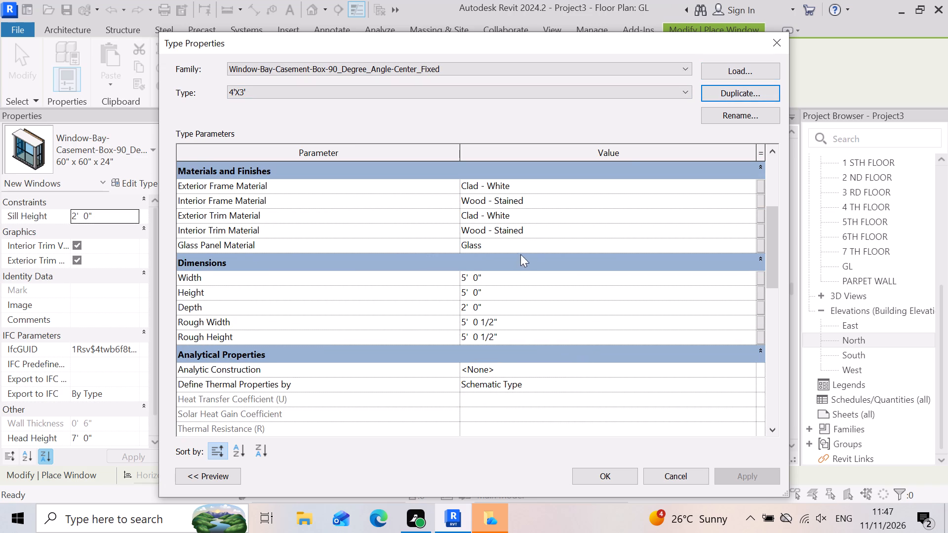
click(526, 277)
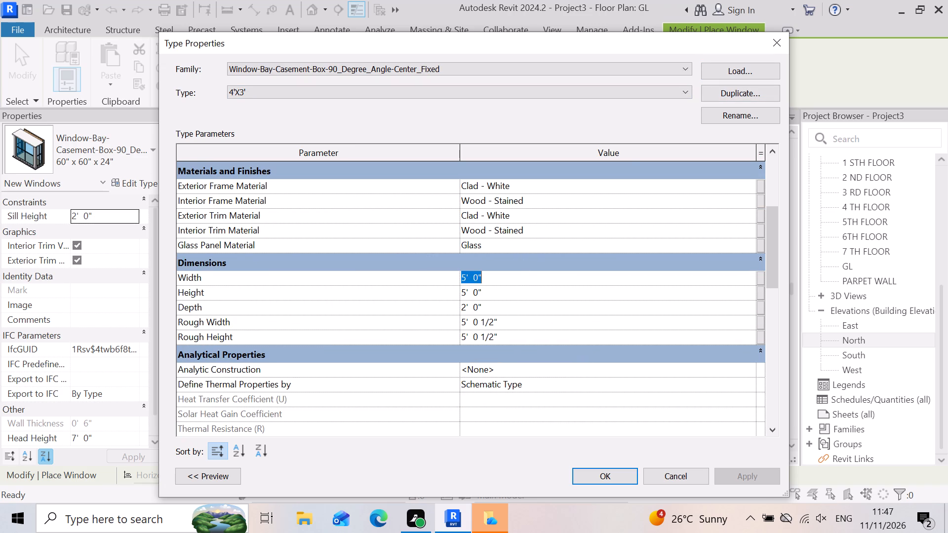
key(BackSpace)
key(3)
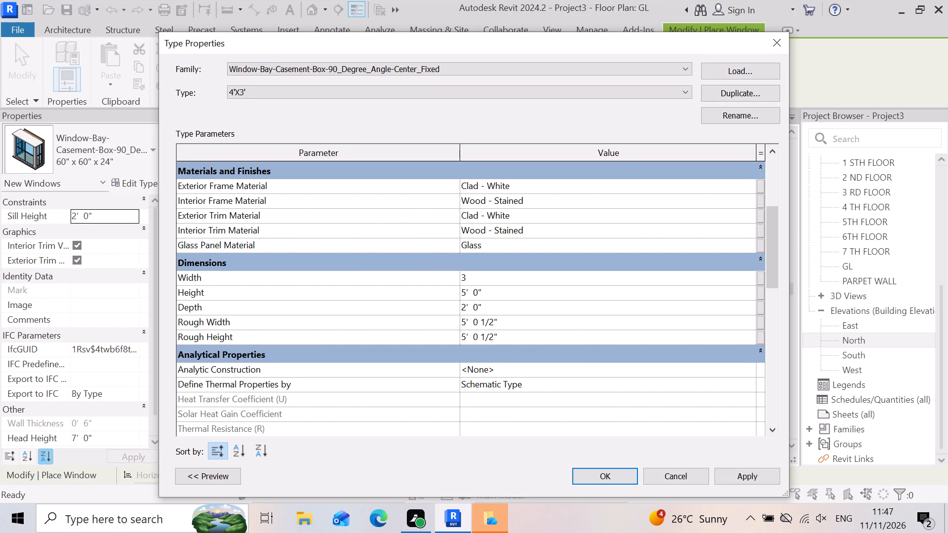
key(apostrophe)
key(Return)
click(500, 292)
key(BackSpace)
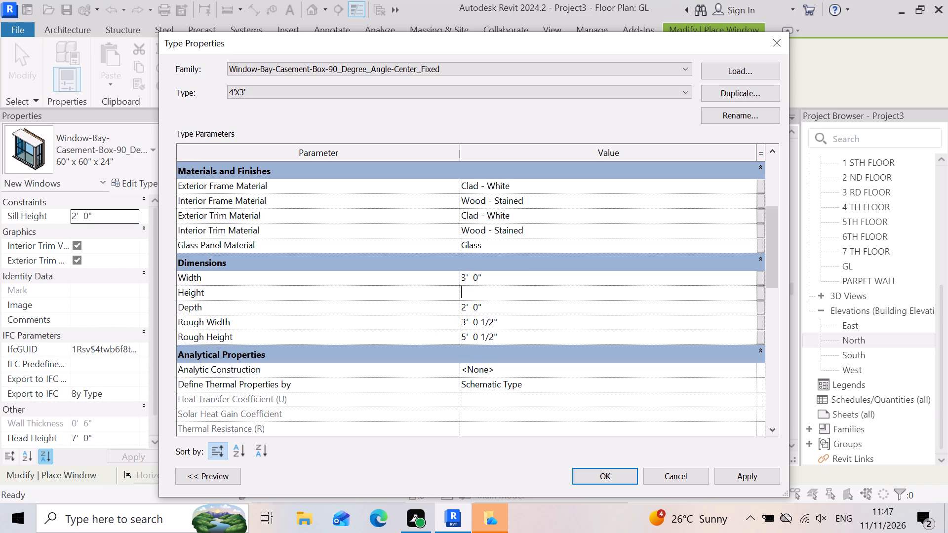
text(4')
key(Return)
click(735, 483)
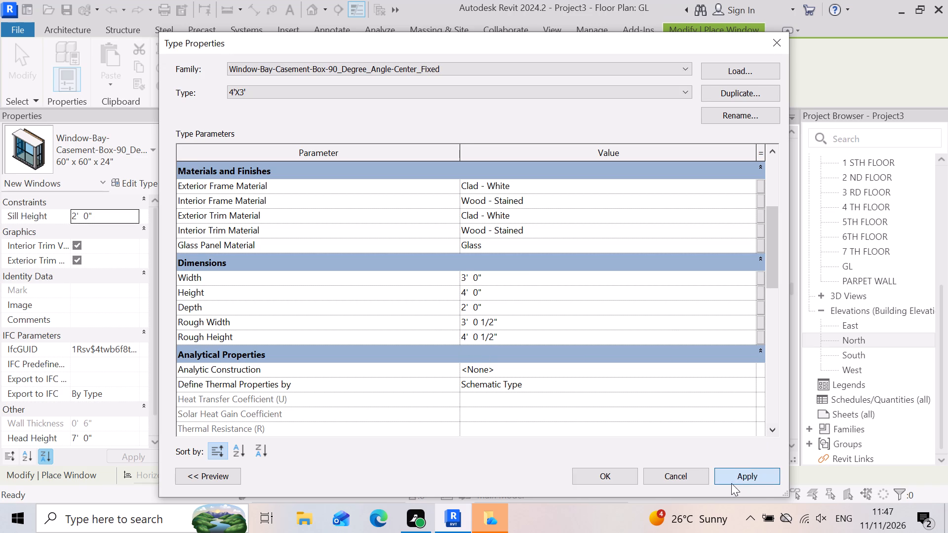
click(606, 474)
Place a 4'X3' bay window in the northwest room's north exterior wall, about 5'-0" from the west wall and projecting outward.
scroll(663, 268, down, 1)
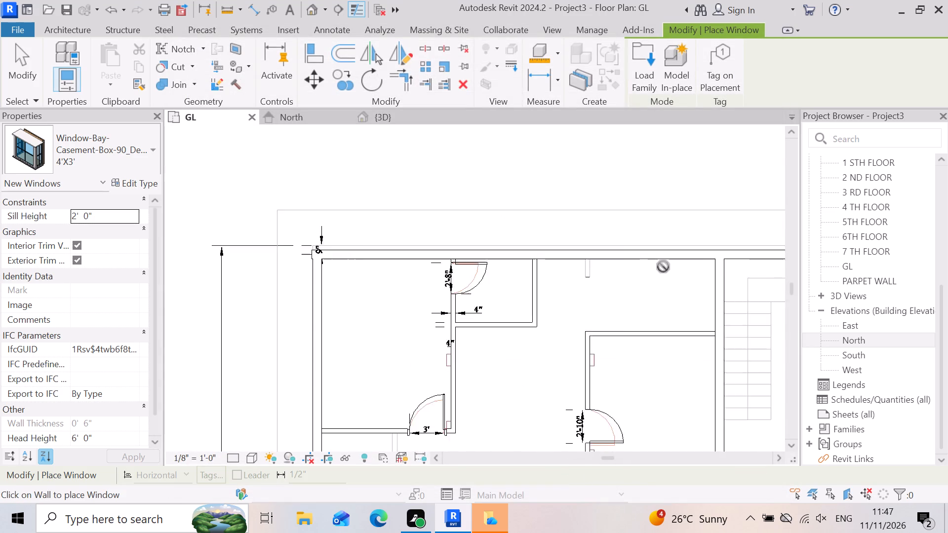
scroll(663, 266, down, 3)
scroll(385, 207, up, 5)
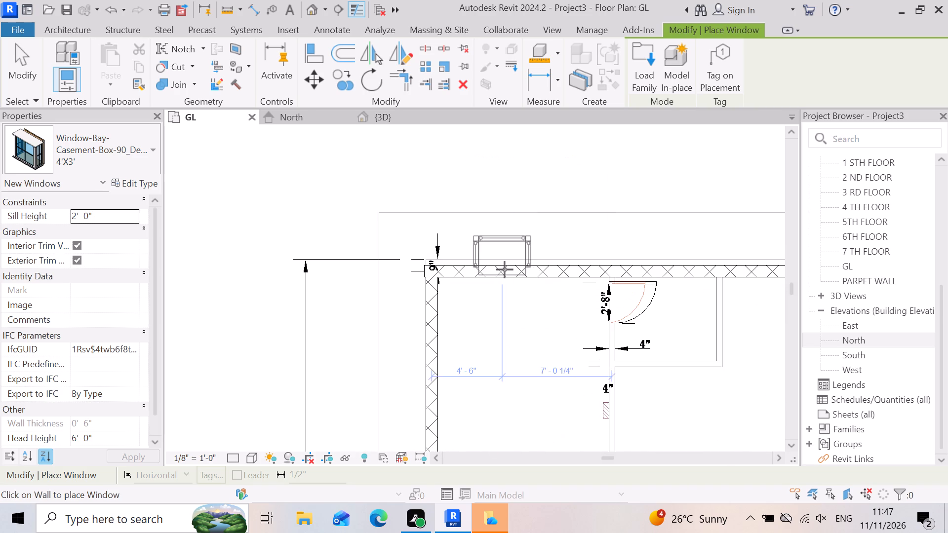
scroll(500, 269, up, 3)
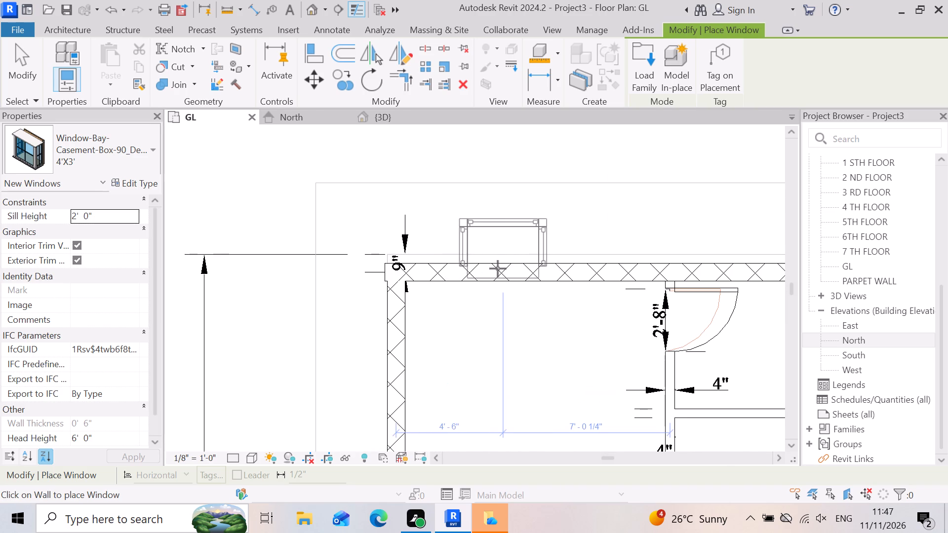
click(512, 271)
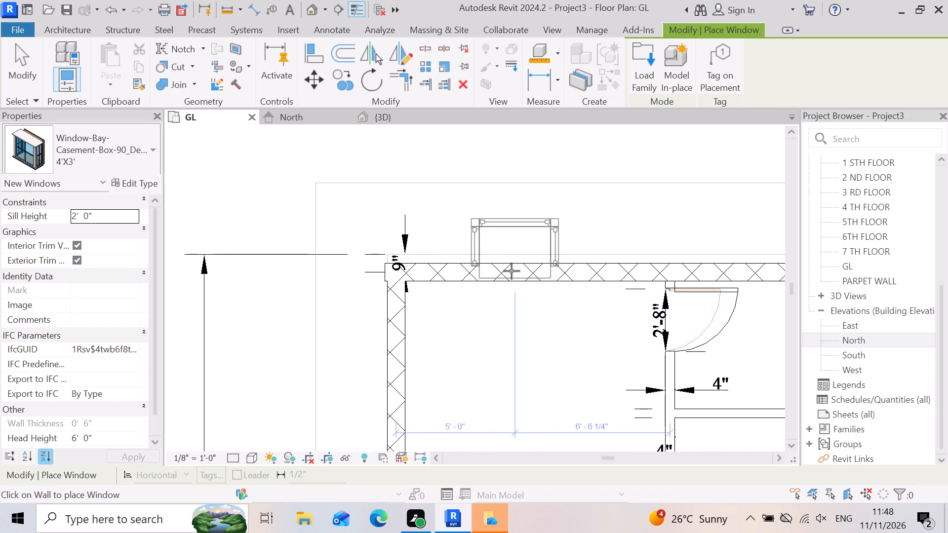
Place a second outward-projecting 4'X3' bay window in the north exterior wall, about 6'-0" west of the staircase's west wall.
scroll(433, 306, down, 10)
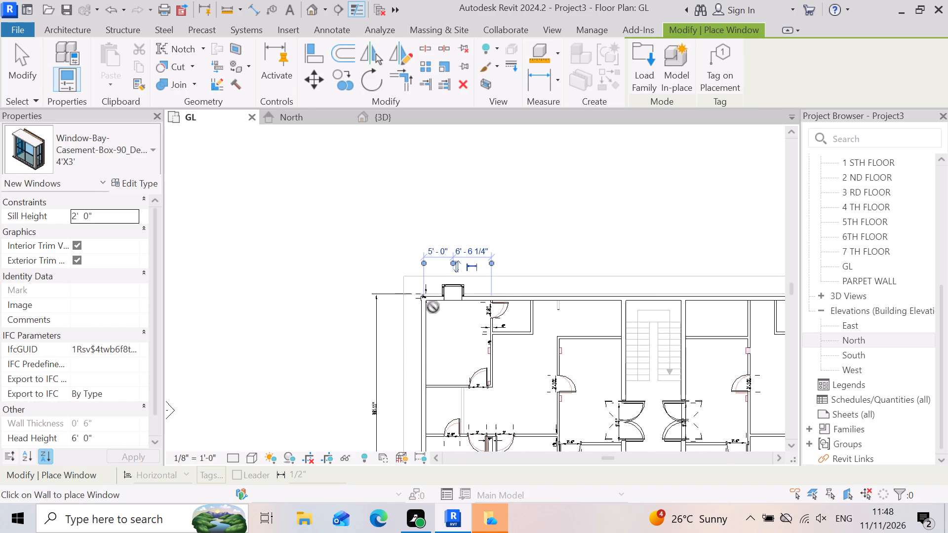
scroll(433, 305, down, 4)
scroll(569, 296, up, 3)
scroll(512, 306, up, 3)
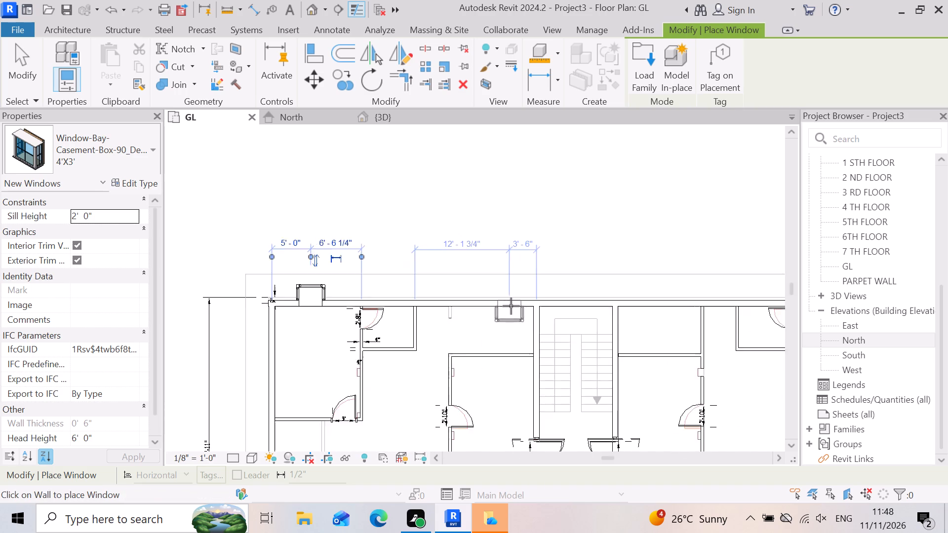
scroll(511, 306, up, 2)
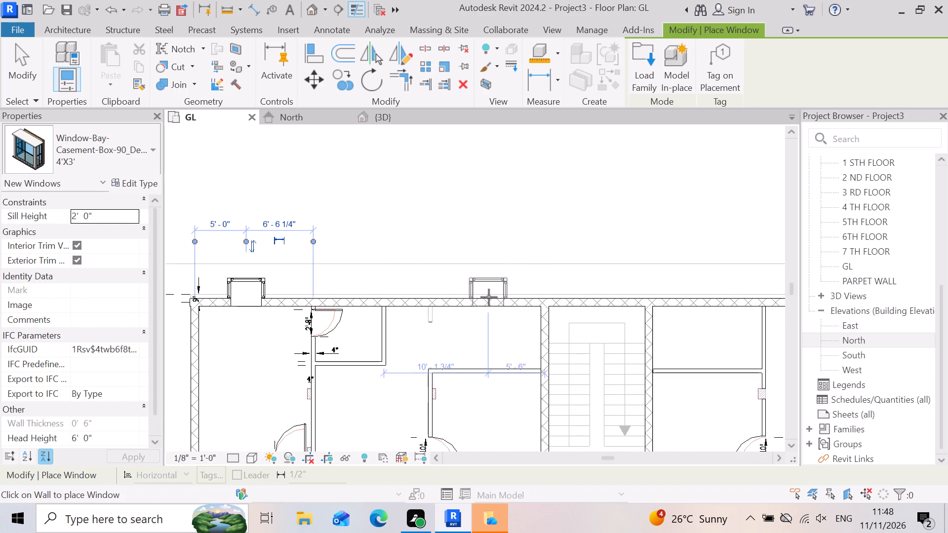
scroll(488, 301, up, 4)
click(481, 299)
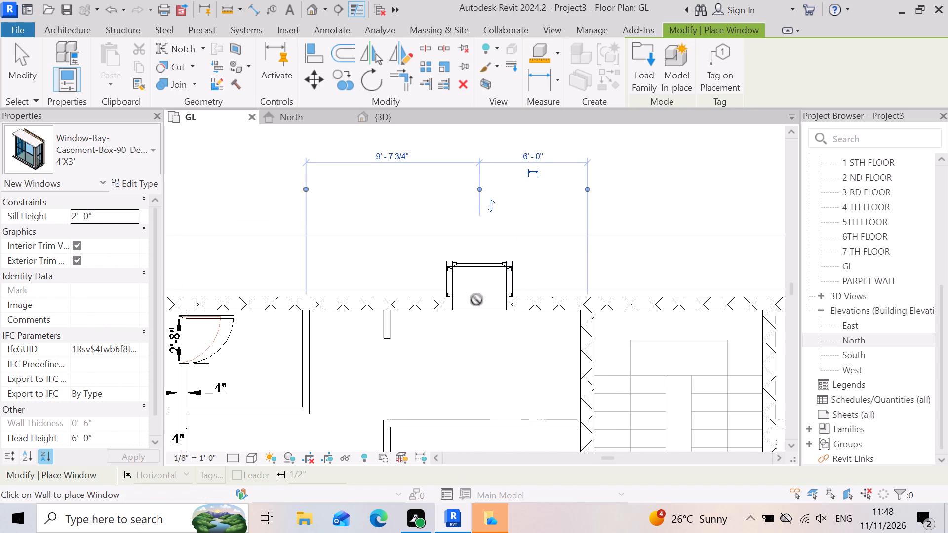
Place outward-projecting 4'X3' bay windows in the north wall: about 4'-0" west of the staircase's east wall and 5'-6" from the building's east wall.
scroll(385, 325, down, 10)
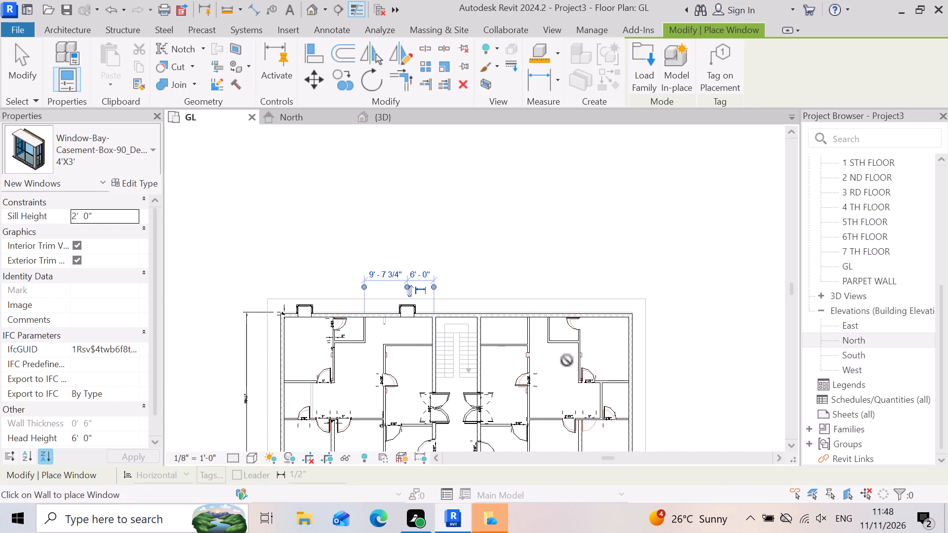
scroll(453, 291, up, 5)
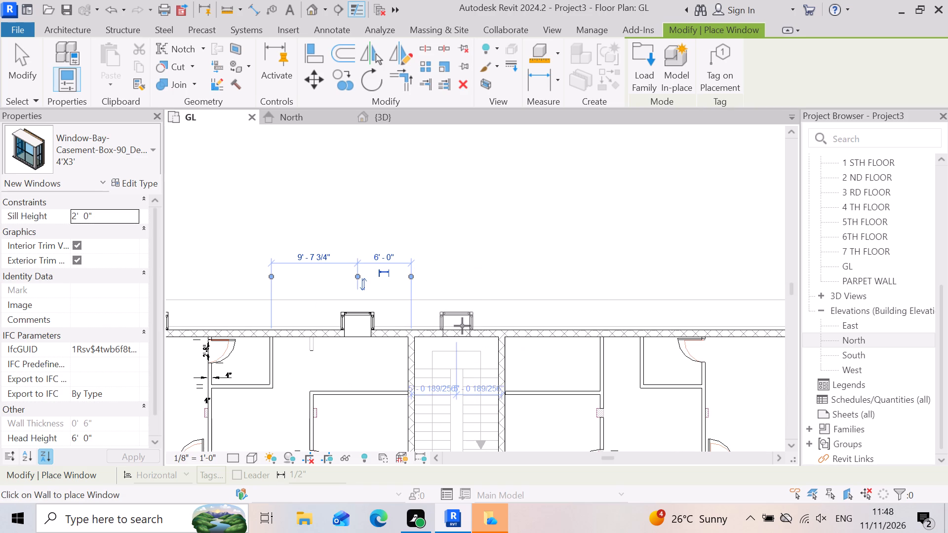
click(464, 324)
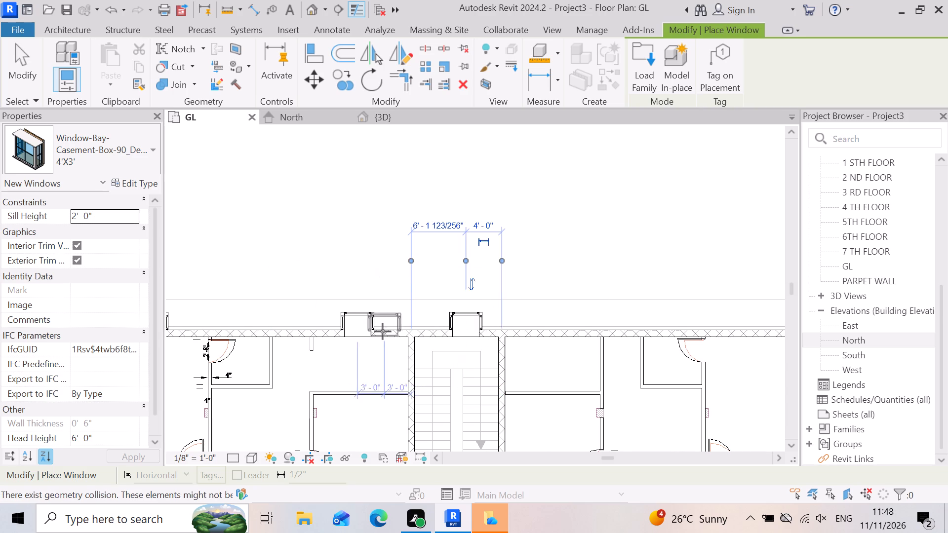
scroll(383, 331, down, 6)
scroll(537, 355, up, 4)
scroll(576, 308, up, 3)
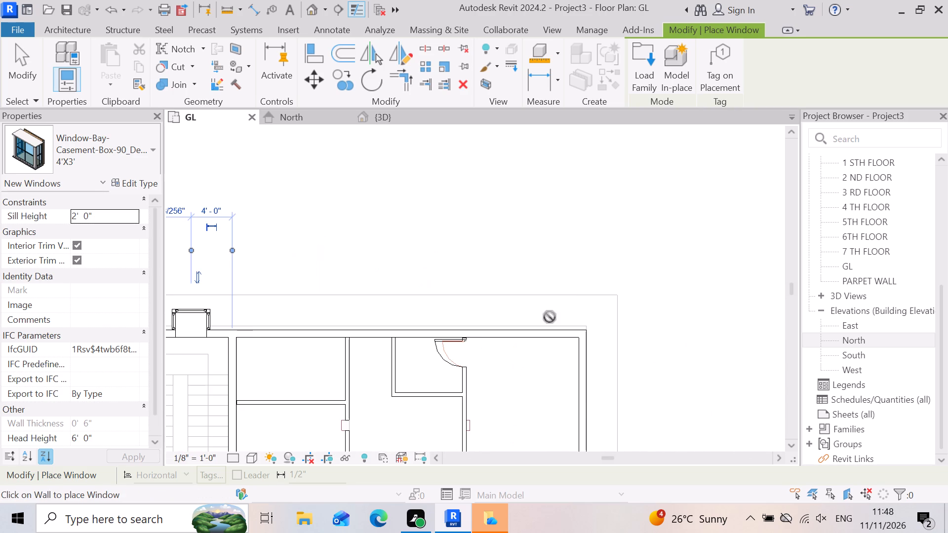
click(524, 326)
Place outward 4'X3' bay windows in the south exterior wall: centred on the southwest room, and about 5'-0" west of the entrance hall's west wall.
scroll(572, 303, down, 4)
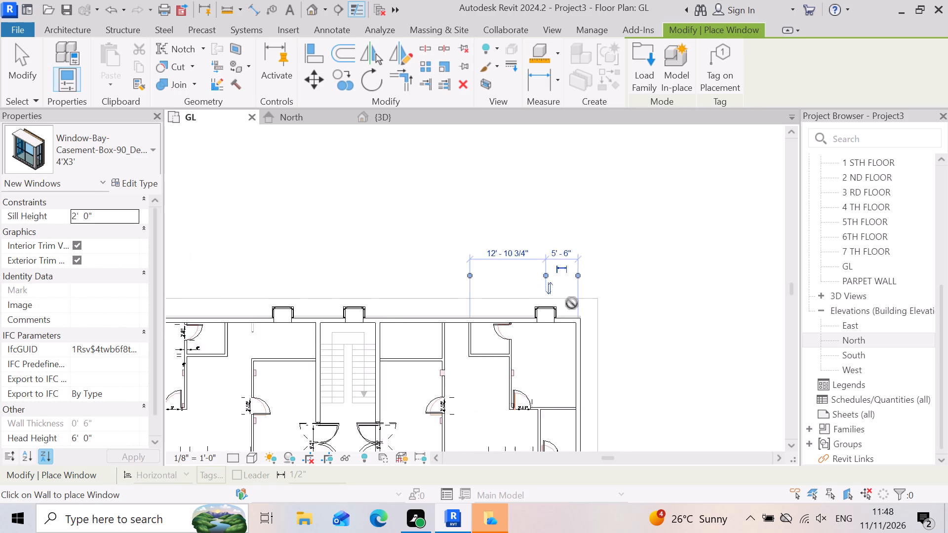
scroll(572, 303, down, 8)
scroll(427, 419, up, 2)
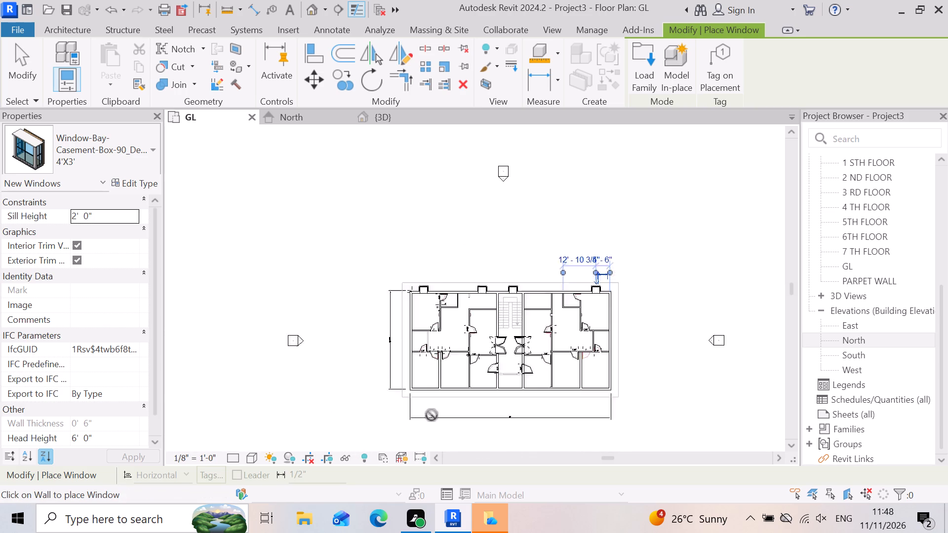
scroll(432, 415, up, 9)
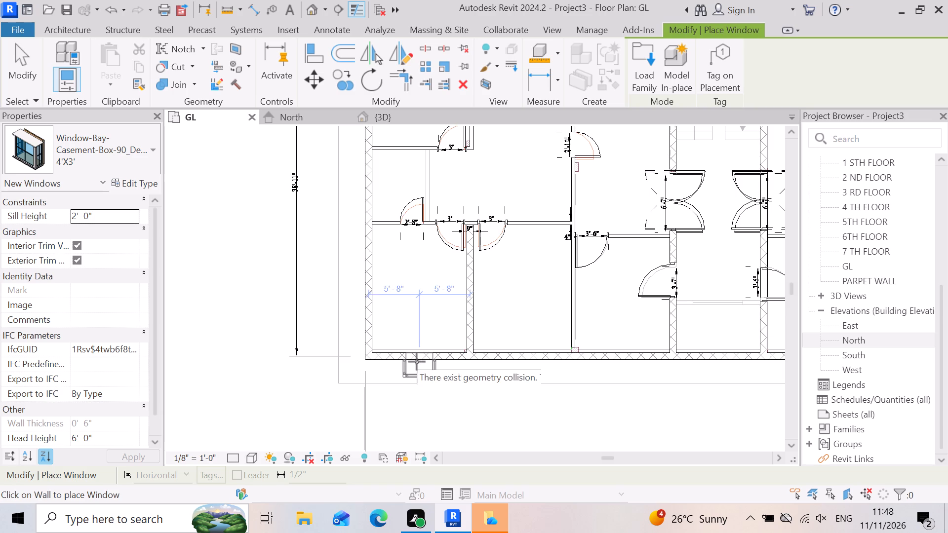
click(417, 362)
scroll(421, 394, down, 3)
scroll(534, 387, up, 2)
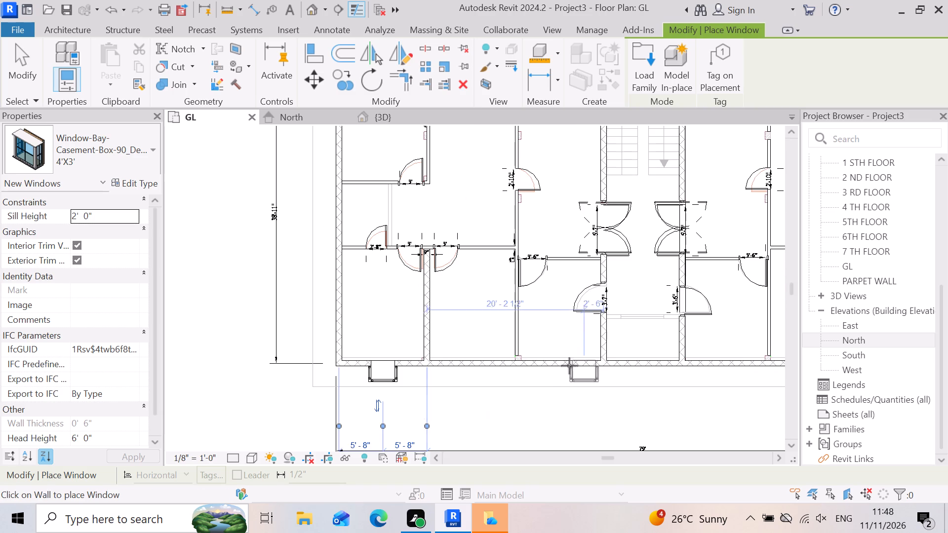
click(564, 371)
Place an outward-projecting 4'X3' bay window in the central hall's south exterior wall, closer to the hall's east wall.
scroll(458, 403, down, 3)
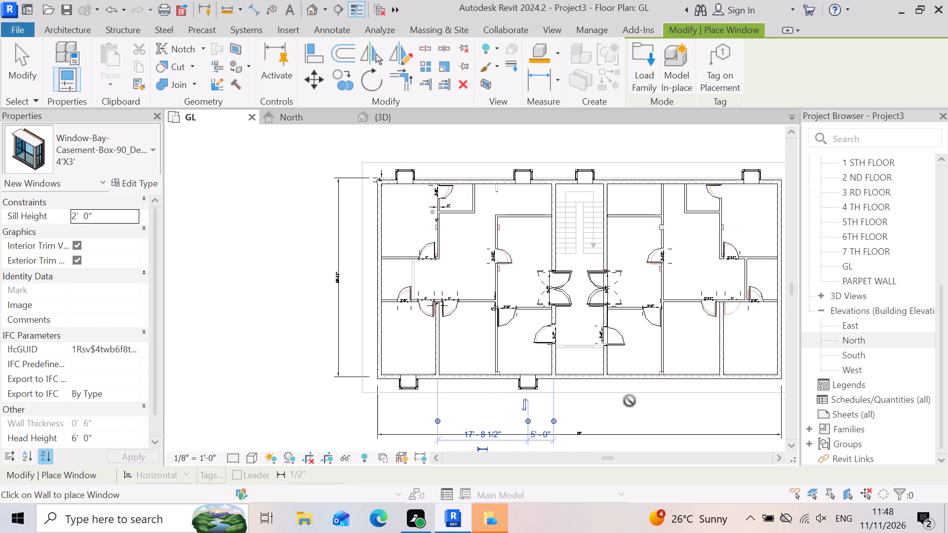
scroll(631, 401, up, 4)
click(564, 367)
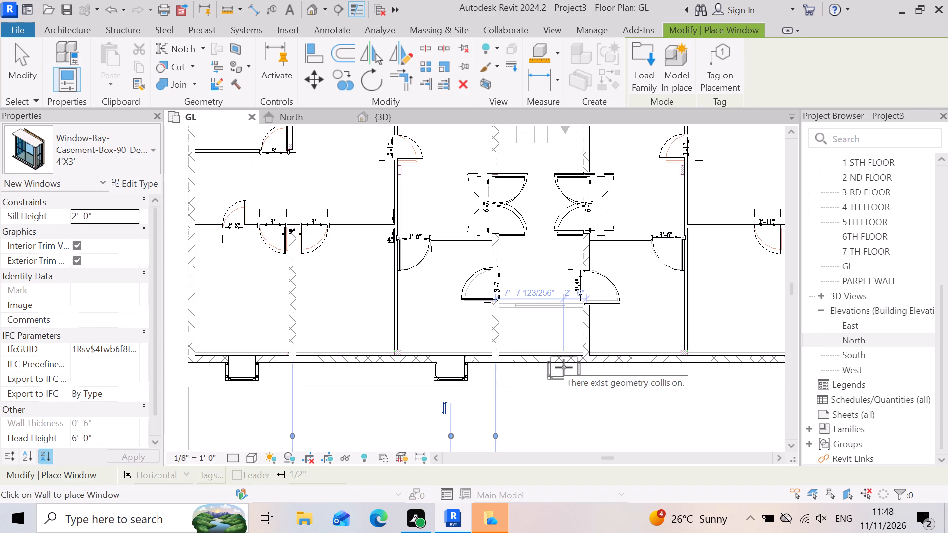
Place outward 4'X3' bay windows in the south wall of the room beside the southeast room and, about 4'-6" from the east wall, the southeast room.
scroll(496, 377, down, 4)
scroll(641, 377, up, 5)
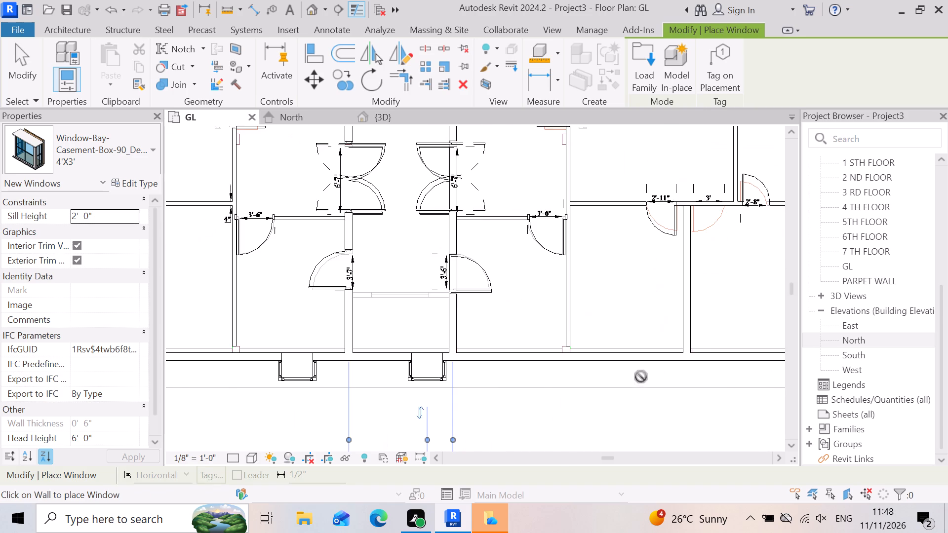
click(635, 358)
scroll(503, 402, down, 4)
scroll(663, 385, up, 3)
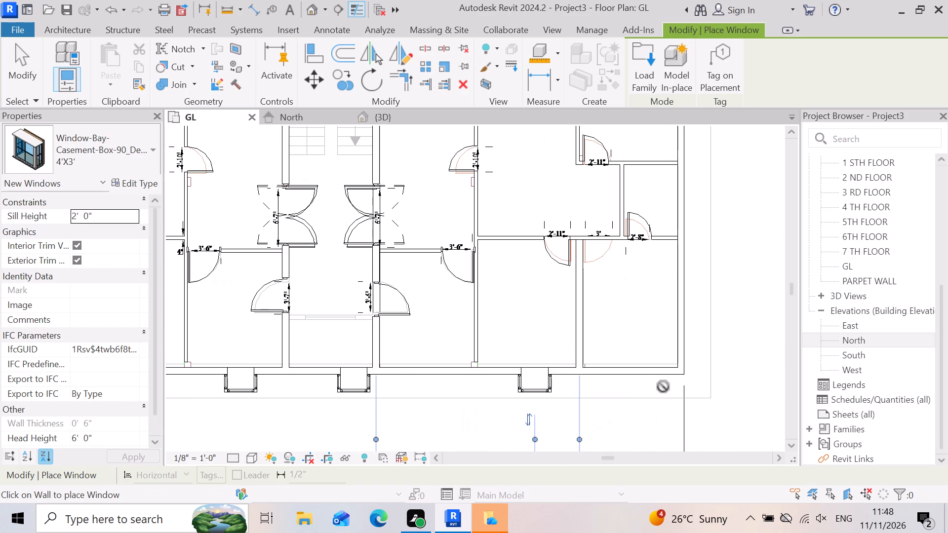
click(638, 378)
Inspect the bay windows along the south wall in the 3D view and end the window placement.
scroll(619, 373, down, 4)
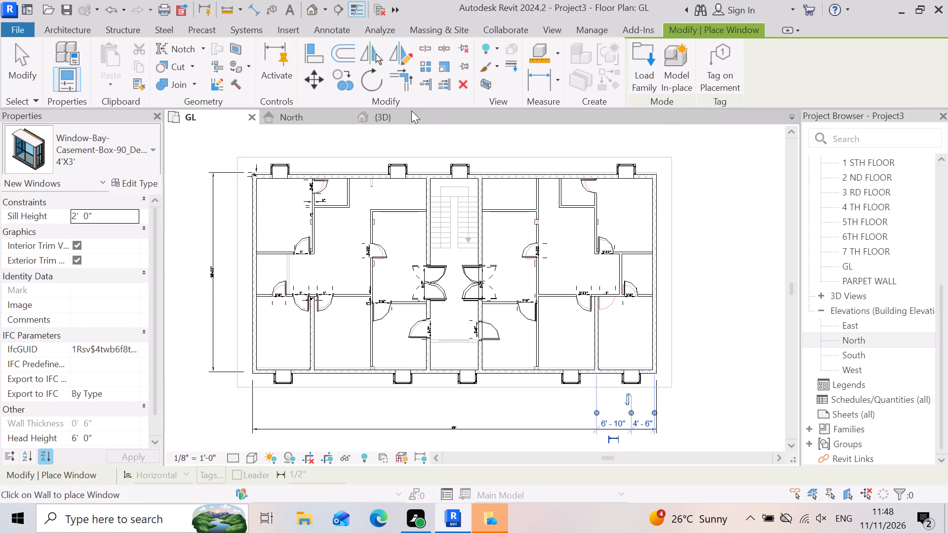
drag(411, 111, 422, 113)
scroll(428, 435, up, 3)
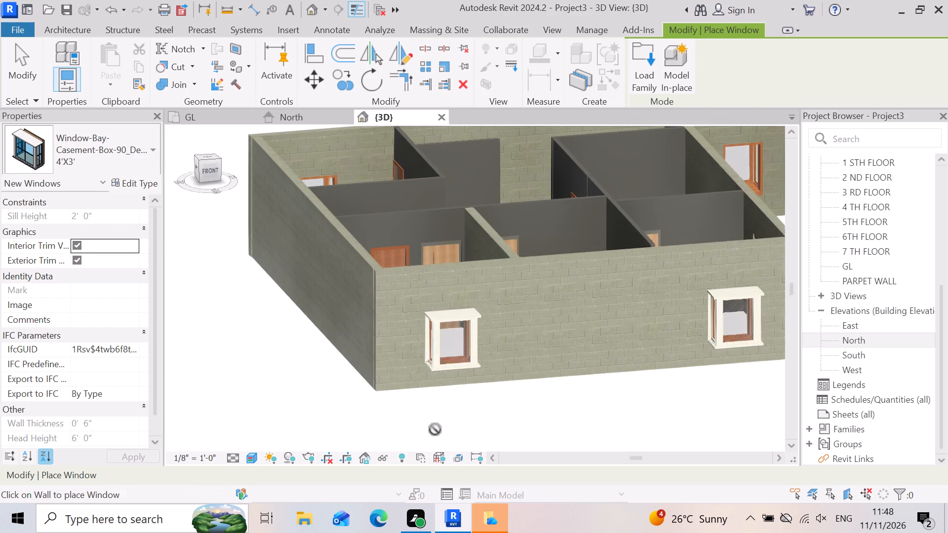
scroll(432, 420, up, 5)
scroll(445, 399, down, 2)
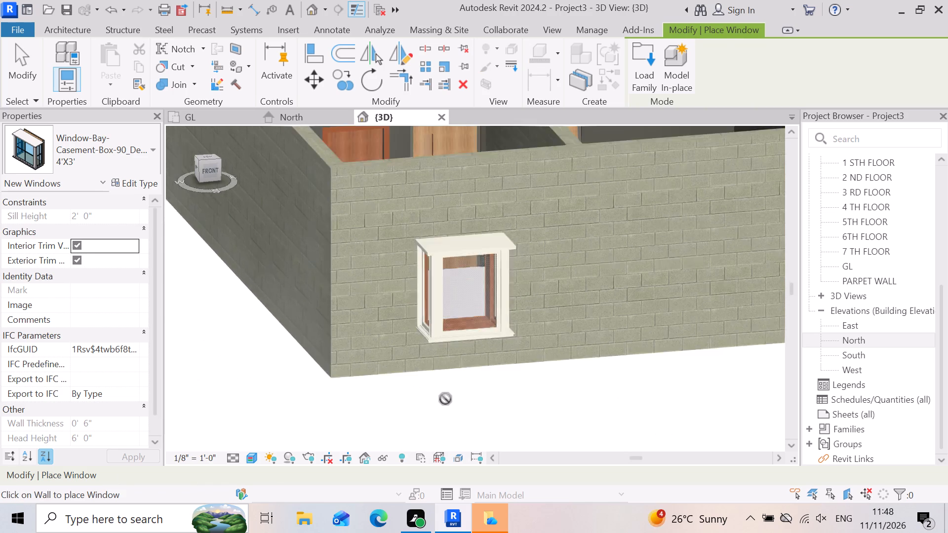
scroll(445, 399, down, 10)
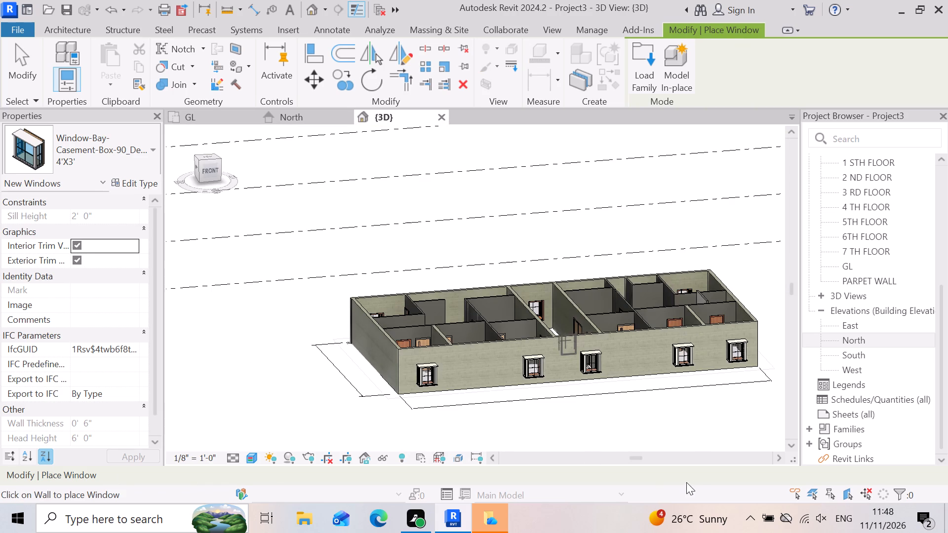
key(Escape)
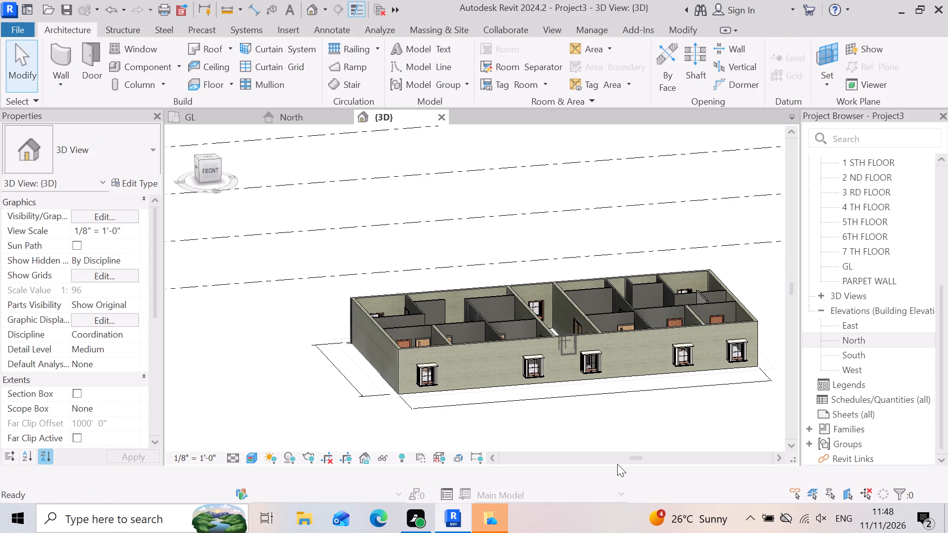
scroll(592, 424, up, 3)
key(Escape)
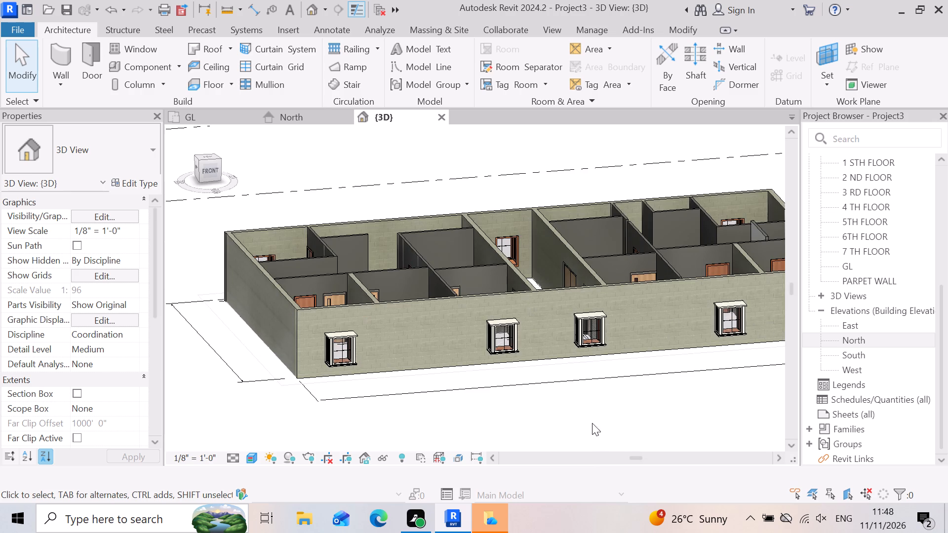
scroll(358, 412, down, 6)
scroll(366, 407, up, 4)
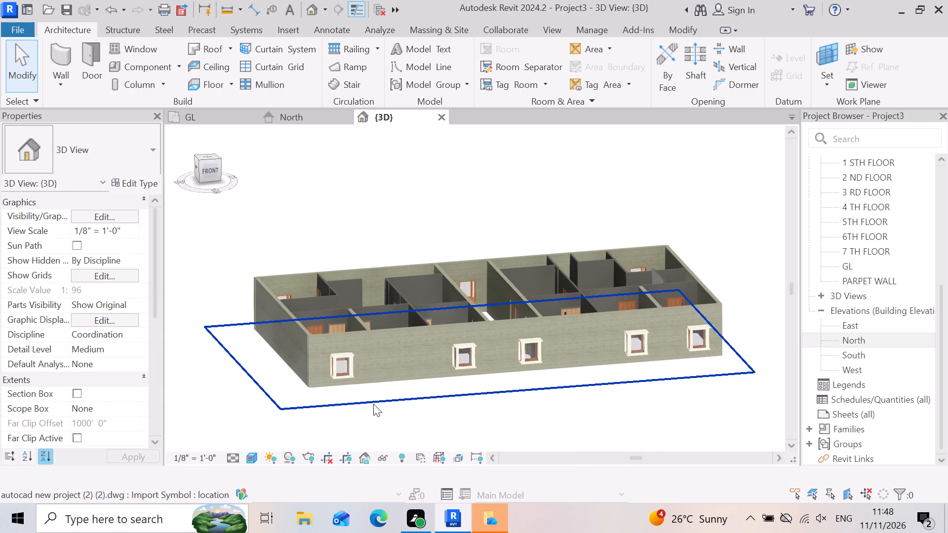
Orbit around the building in 3D and examine the bay windows on the north and south façades from all sides.
shift+middle_drag(313, 427, 331, 406)
shift+right_drag(313, 427, 331, 406)
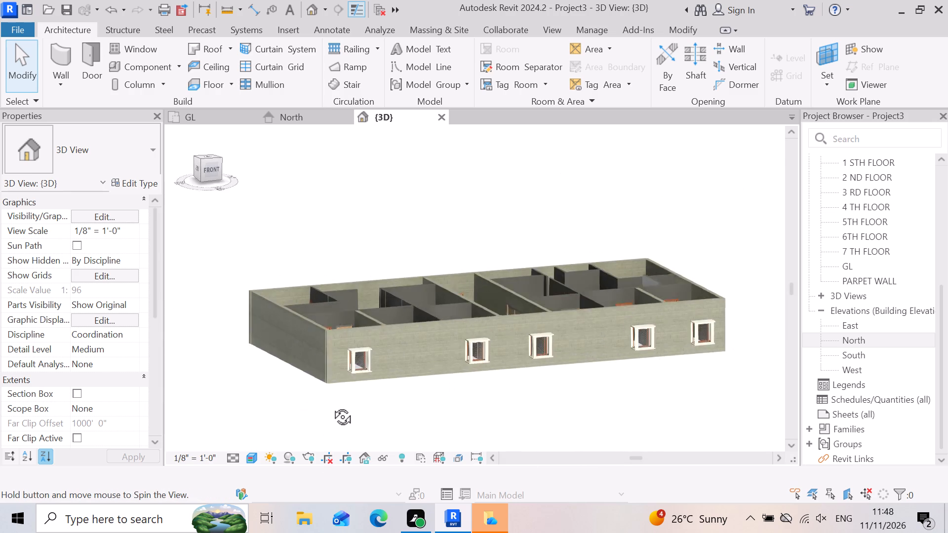
shift+middle_drag(331, 406, 694, 440)
shift+right_drag(331, 406, 694, 440)
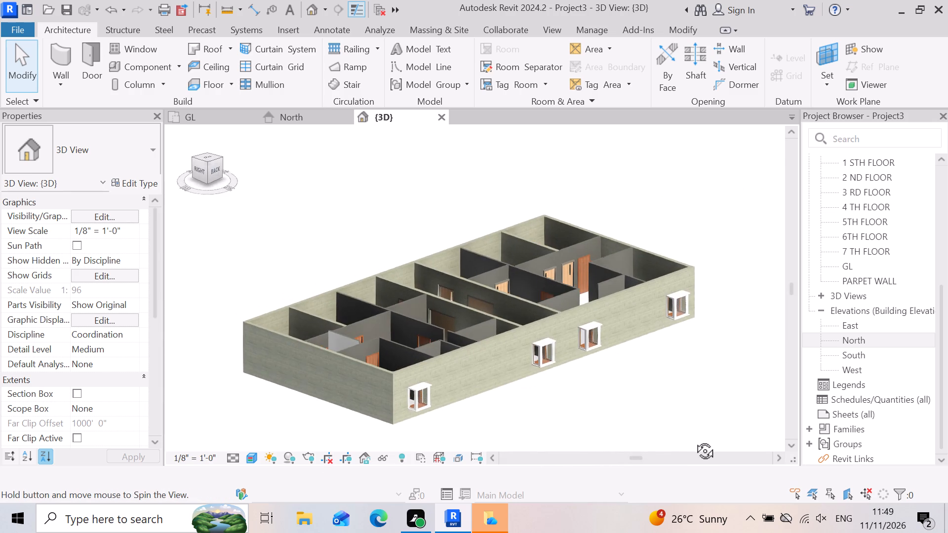
shift+middle_drag(694, 440, 450, 451)
shift+right_drag(694, 440, 450, 451)
scroll(455, 420, up, 5)
scroll(413, 417, down, 3)
scroll(513, 317, down, 1)
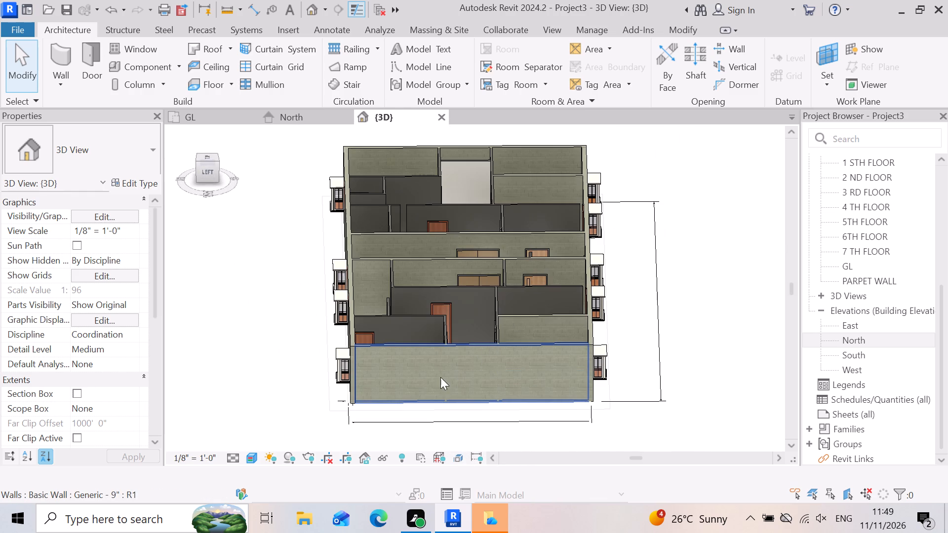
shift+right_drag(424, 385, 580, 337)
shift+middle_drag(431, 361, 434, 347)
shift+middle_drag(435, 344, 580, 337)
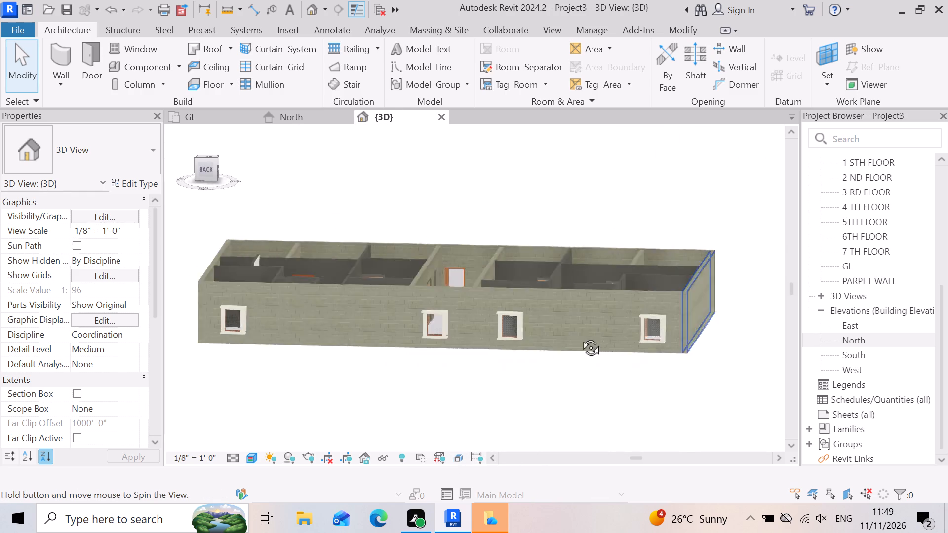
shift+right_drag(580, 337, 720, 332)
shift+middle_drag(580, 337, 720, 332)
shift+scroll(677, 329, up, 1)
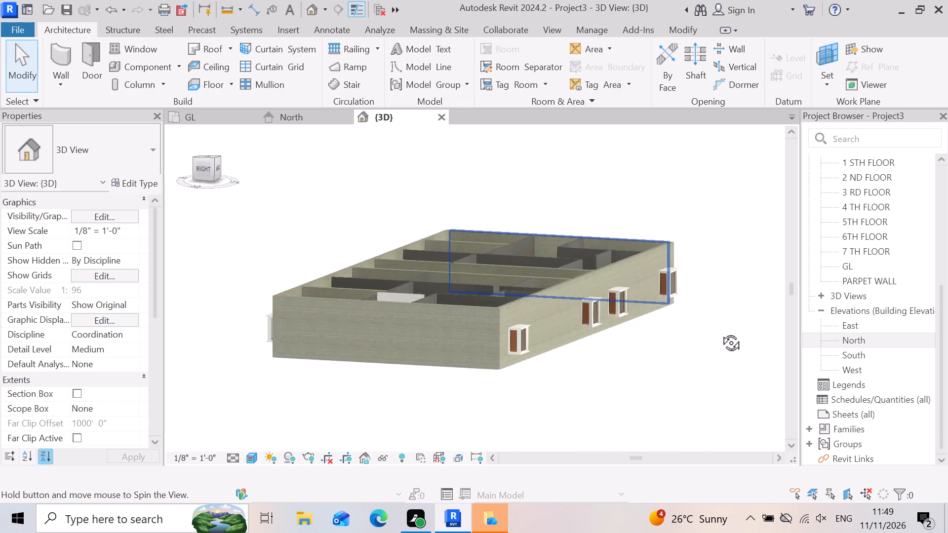
shift+middle_drag(720, 332, 734, 337)
shift+right_drag(720, 332, 734, 337)
shift+middle_drag(383, 406, 393, 399)
shift+right_drag(388, 404, 393, 399)
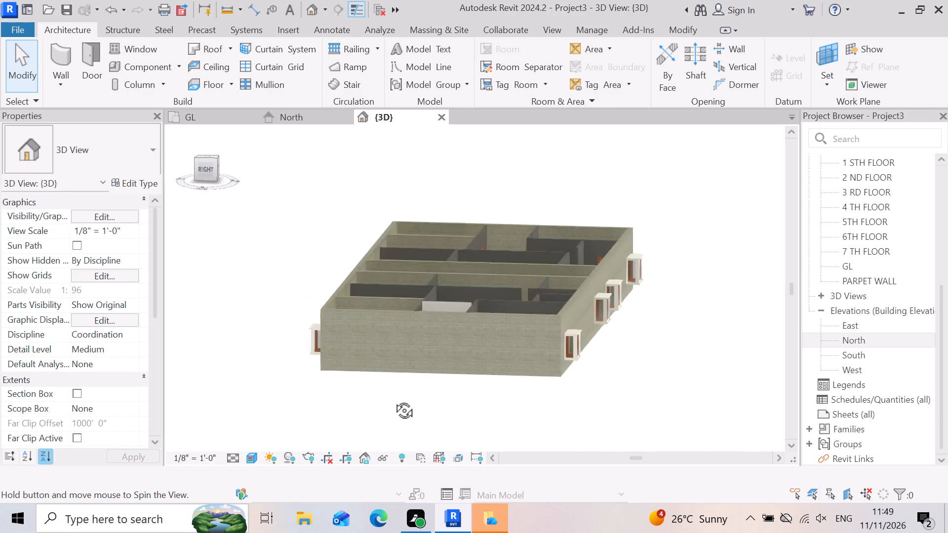
shift+middle_drag(393, 399, 511, 388)
shift+right_drag(393, 399, 511, 388)
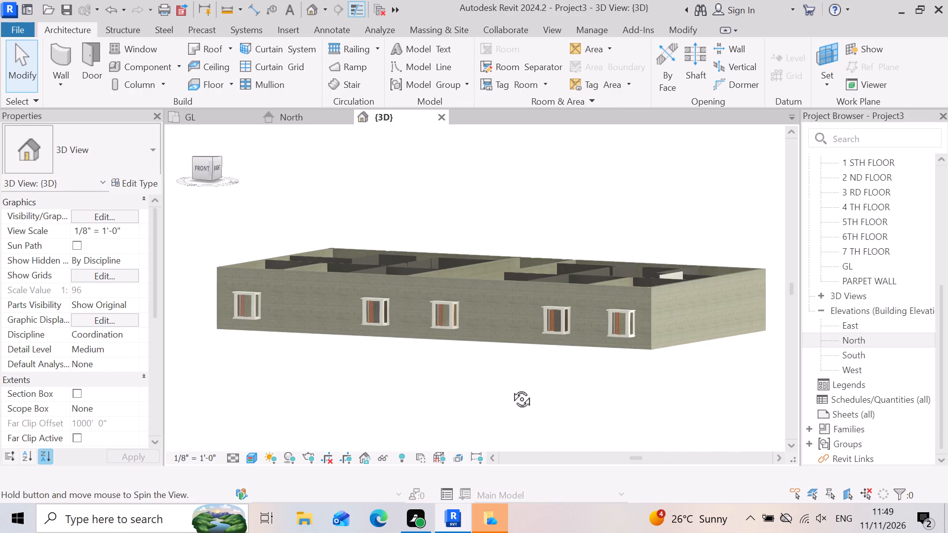
shift+middle_drag(511, 388, 555, 390)
shift+right_drag(511, 388, 542, 391)
scroll(457, 369, up, 3)
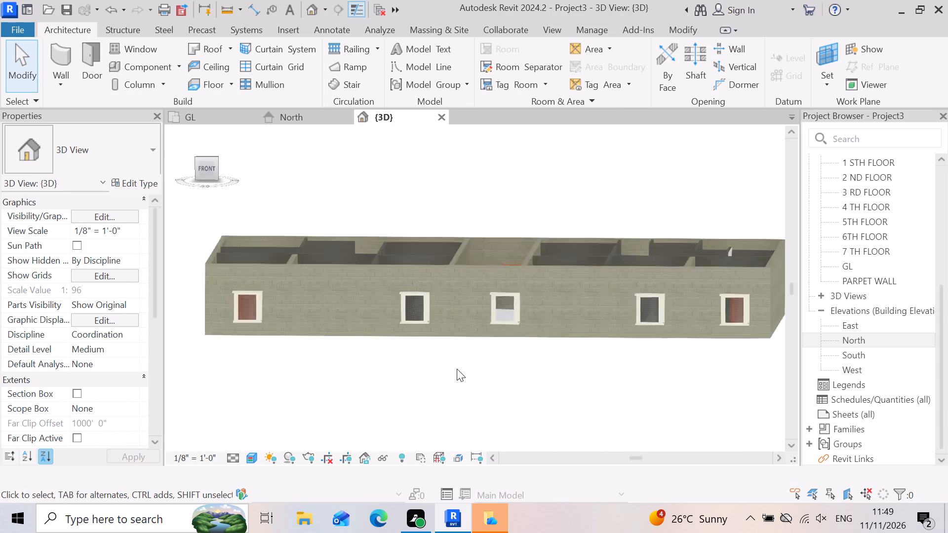
scroll(368, 362, up, 4)
scroll(534, 373, down, 3)
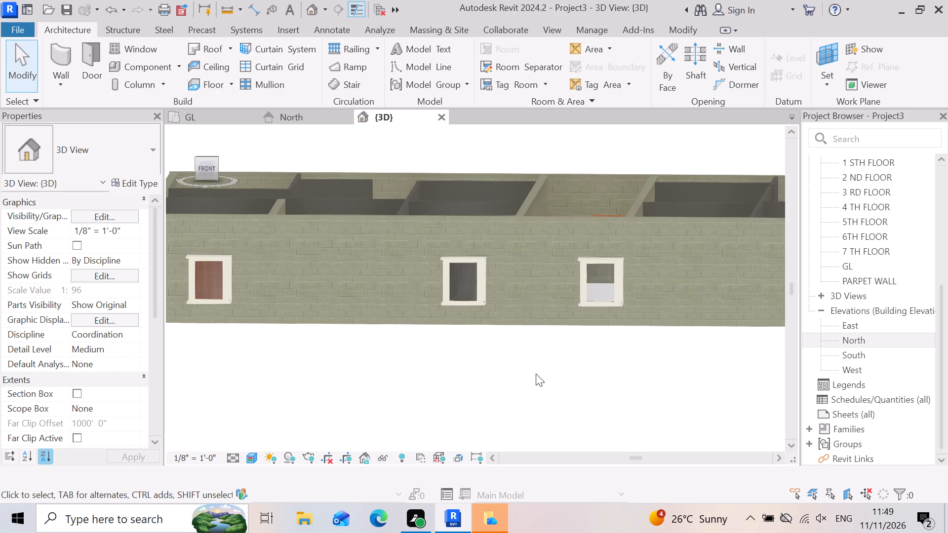
scroll(384, 405, down, 4)
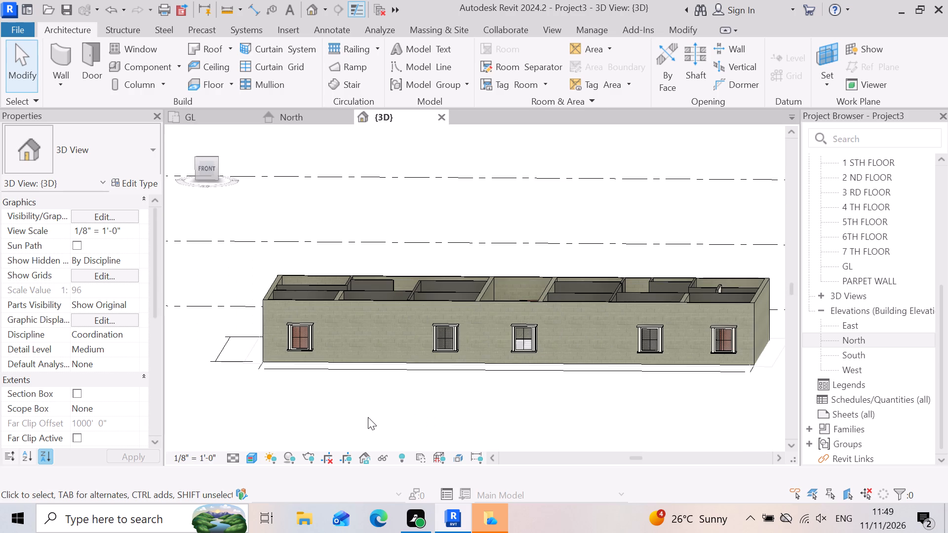
shift+right_drag(364, 418, 474, 419)
shift+middle_drag(363, 419, 474, 419)
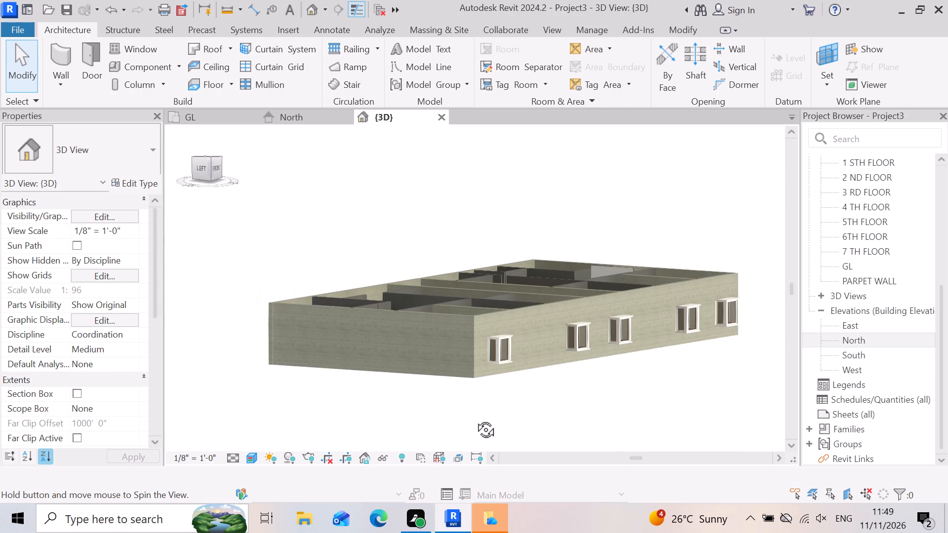
shift+middle_drag(474, 419, 504, 429)
shift+right_drag(474, 419, 504, 429)
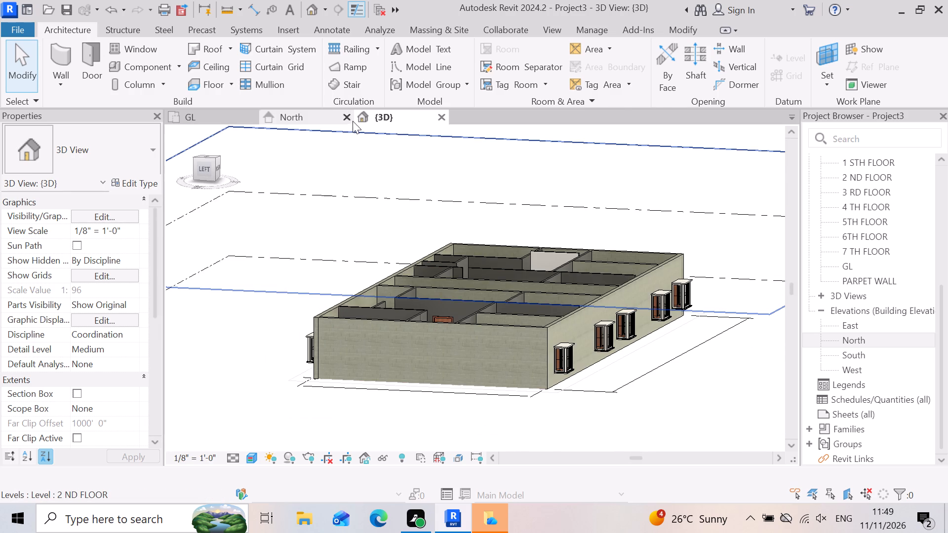
In the GL plan, place outward 4'X3' bay windows in the east wall, one in the small room and one midway along the northeast room.
click(216, 117)
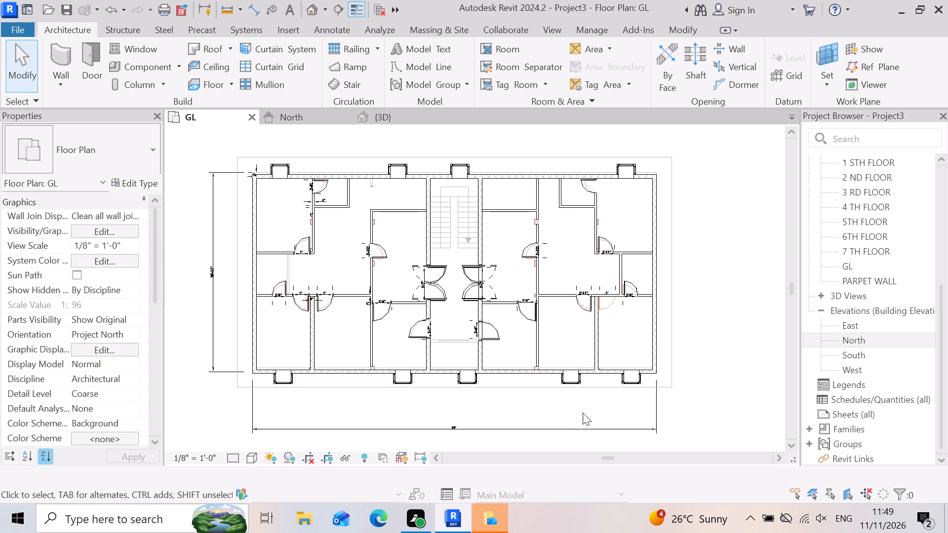
scroll(657, 284, up, 4)
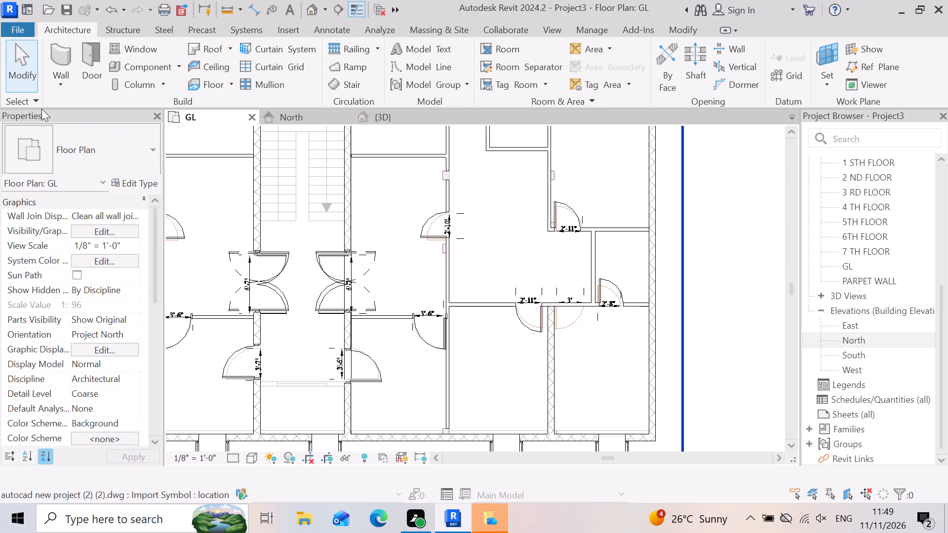
click(116, 43)
scroll(367, 238, down, 4)
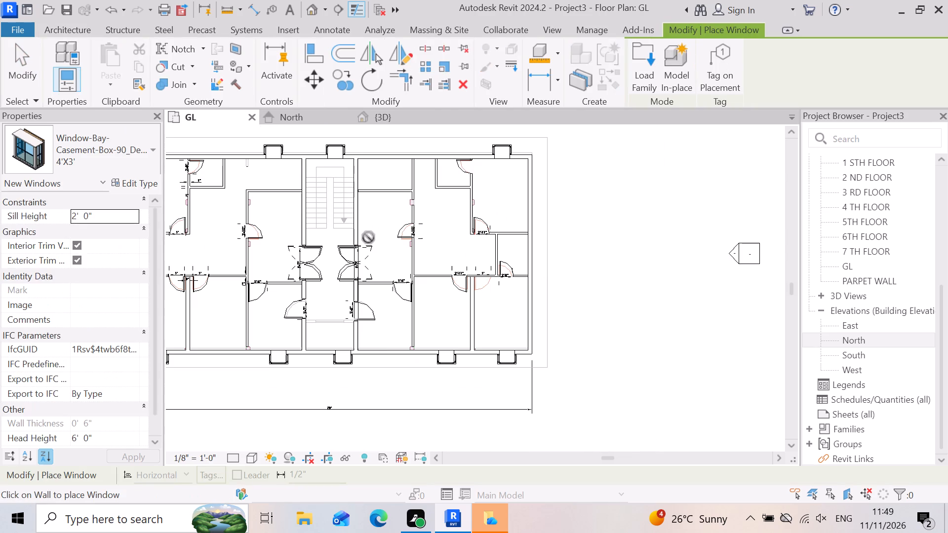
scroll(538, 259, up, 3)
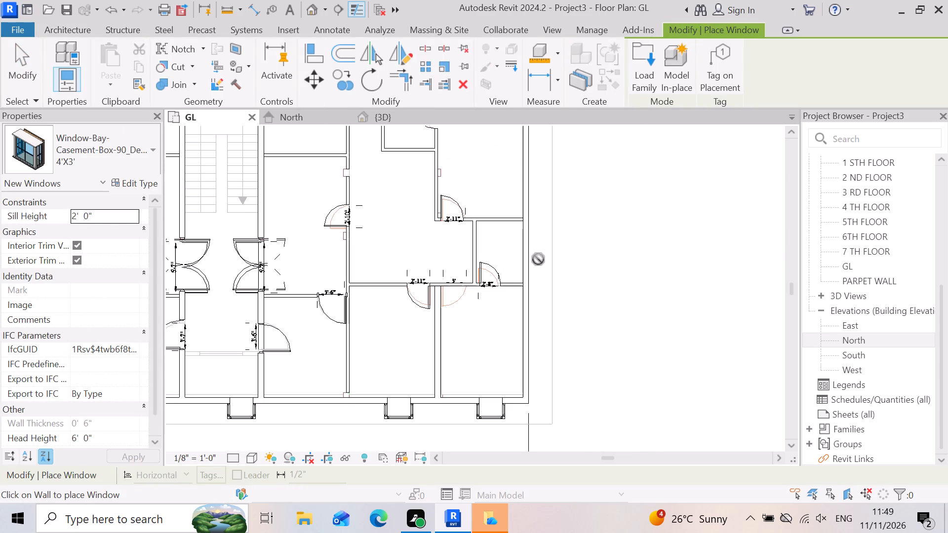
click(530, 245)
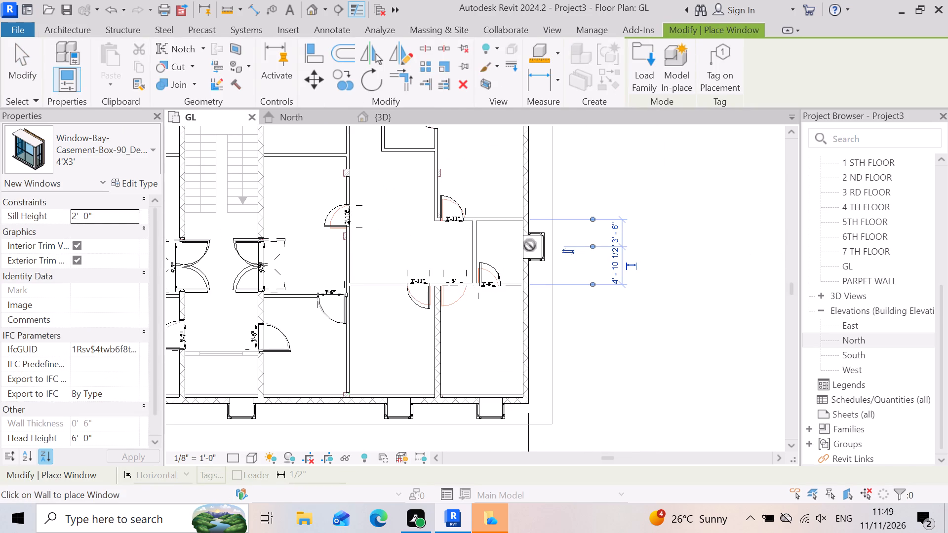
scroll(636, 407, down, 3)
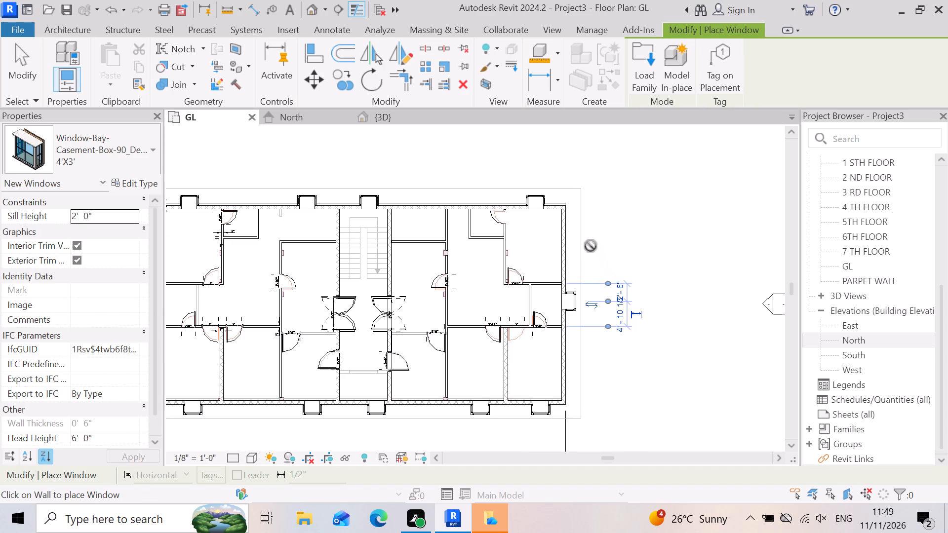
click(568, 242)
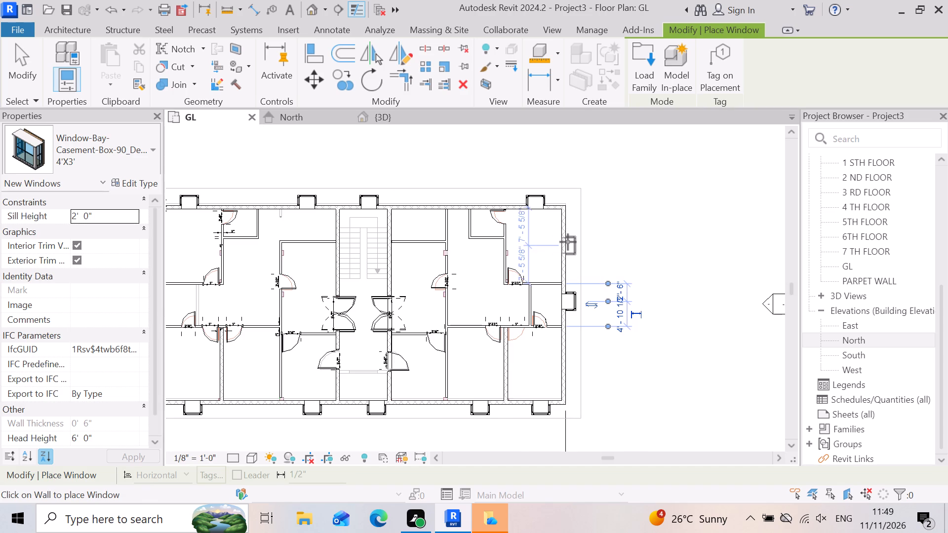
Place outward 4'X3' bay windows in the west wall's small room and in the northwest room, the latter about 6'-0" from the north wall.
scroll(617, 381, down, 4)
scroll(271, 372, up, 3)
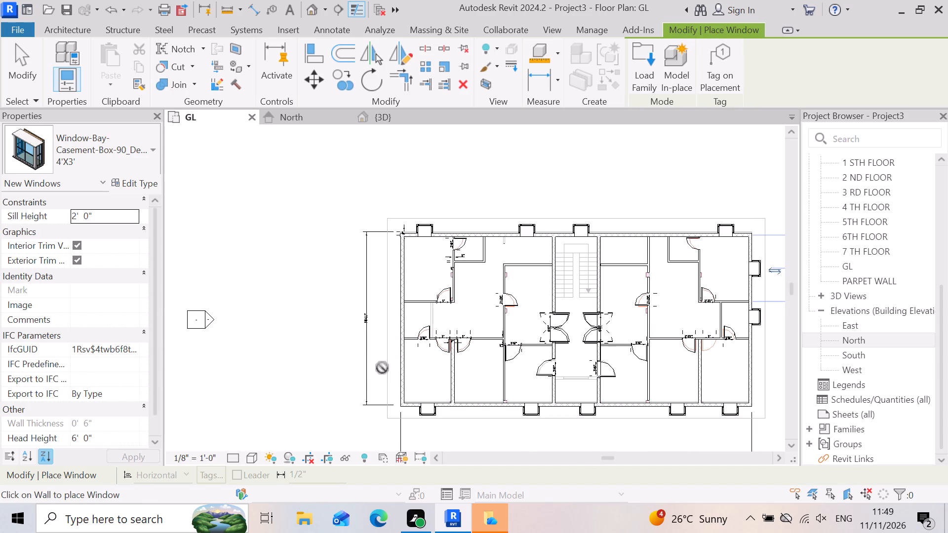
click(402, 328)
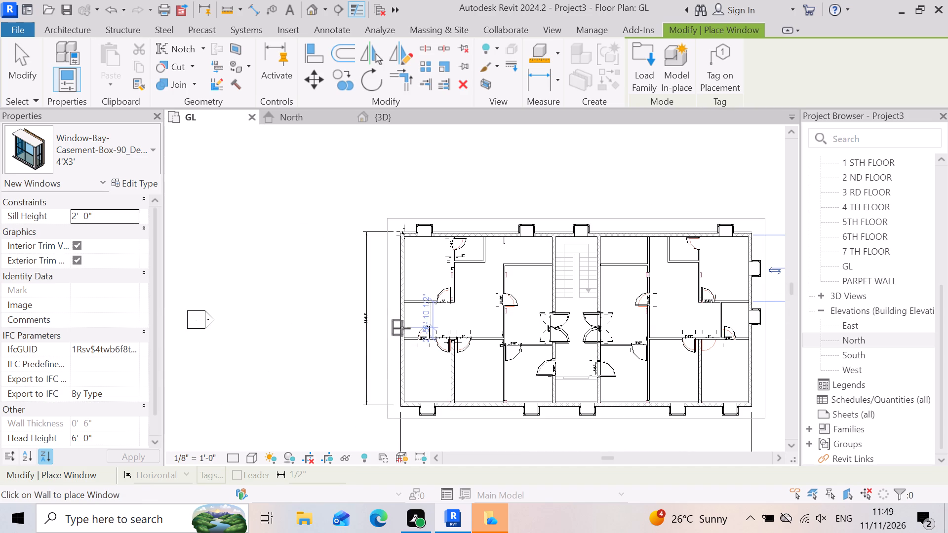
click(399, 261)
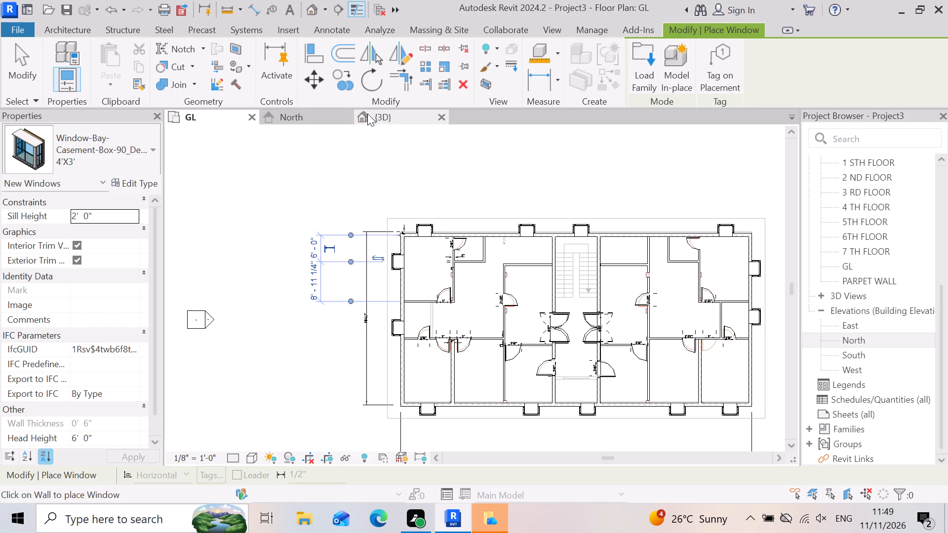
End the window placement and orbit around the building in 3D, examining the bay windows on all four façades.
click(402, 117)
scroll(399, 358, down, 3)
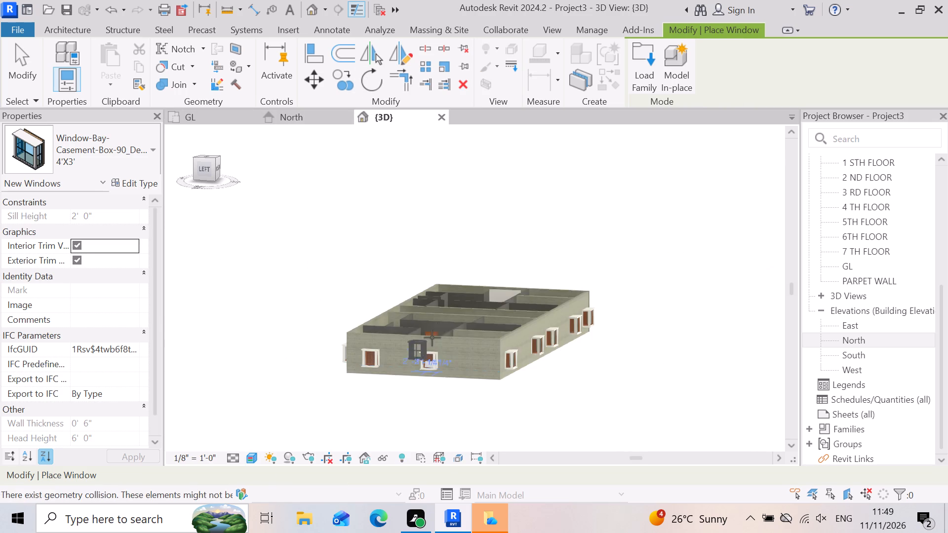
key(Escape)
scroll(389, 376, down, 3)
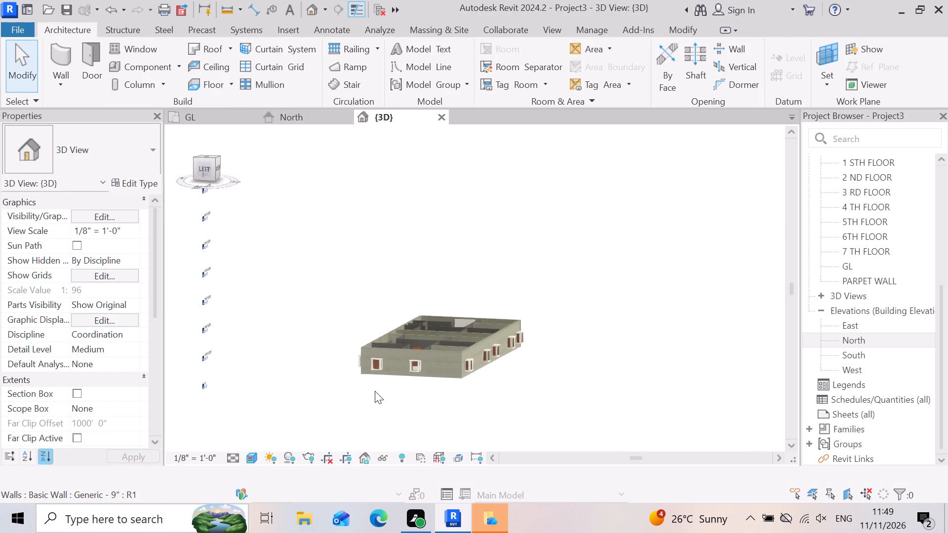
shift+right_drag(372, 390, 516, 391)
shift+middle_drag(377, 380, 516, 391)
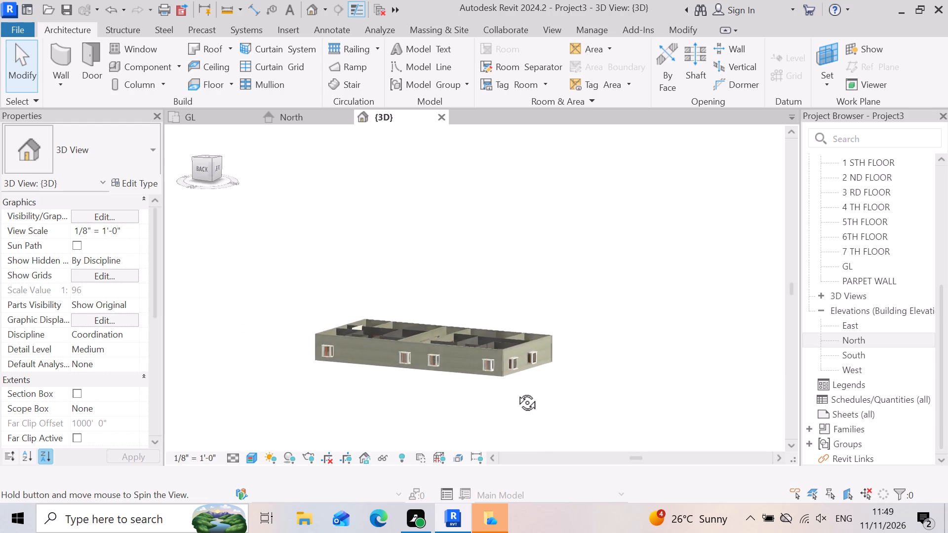
shift+right_drag(516, 391, 315, 374)
shift+middle_drag(516, 391, 315, 374)
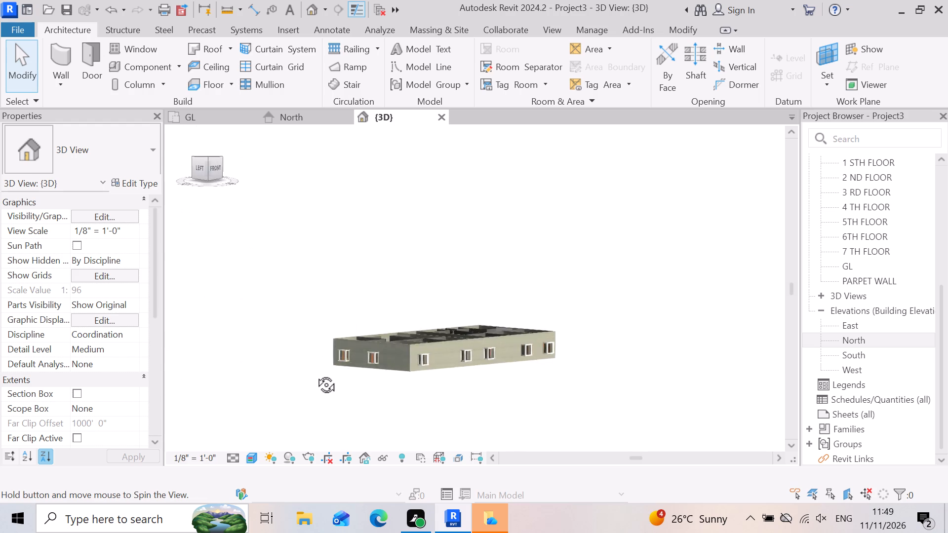
shift+right_drag(315, 374, 157, 395)
shift+middle_drag(315, 374, 157, 395)
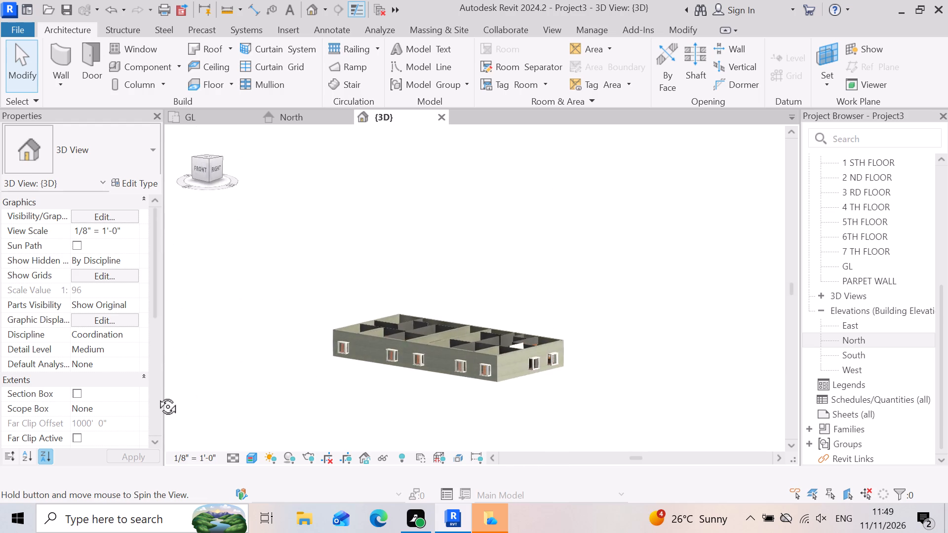
shift+right_drag(157, 395, 500, 376)
shift+middle_drag(157, 395, 500, 376)
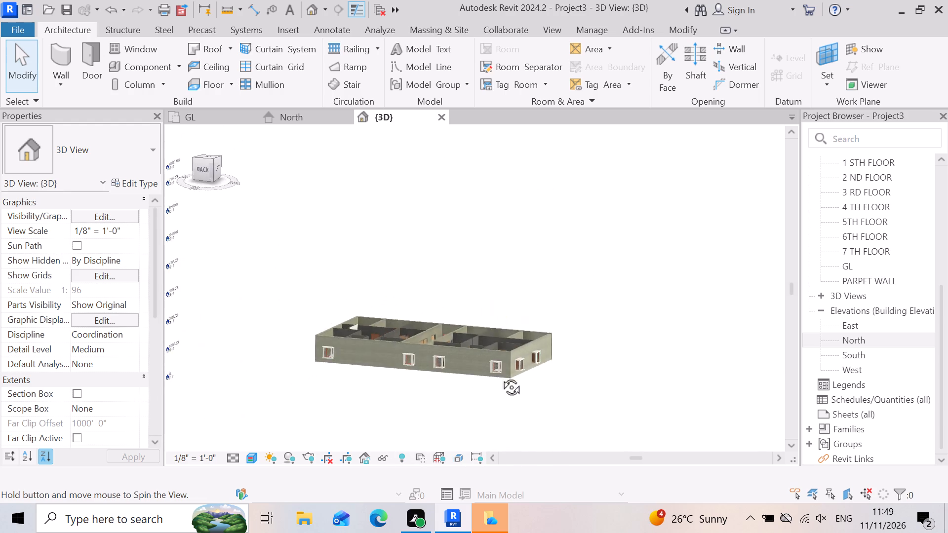
shift+middle_drag(500, 376, 515, 385)
shift+right_drag(500, 376, 464, 416)
shift+middle_drag(424, 371, 497, 406)
shift+middle_drag(496, 409, 464, 416)
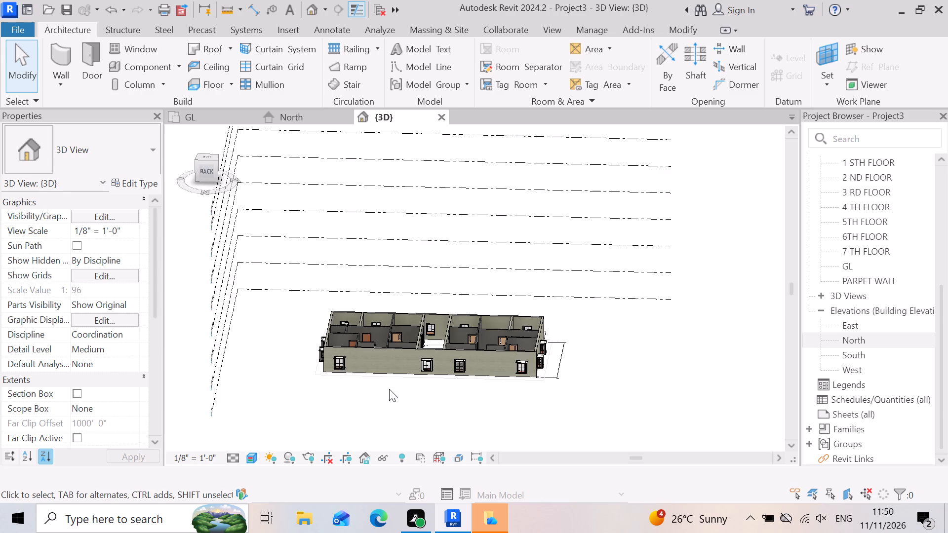
Examine the north façade's bay windows and the rooms behind them closely in the 3D view.
scroll(389, 389, up, 6)
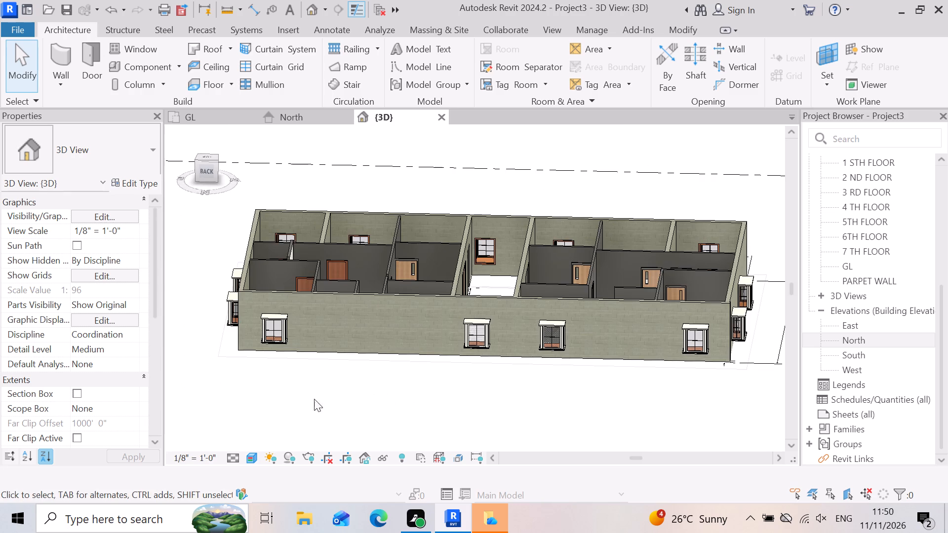
scroll(376, 410, down, 2)
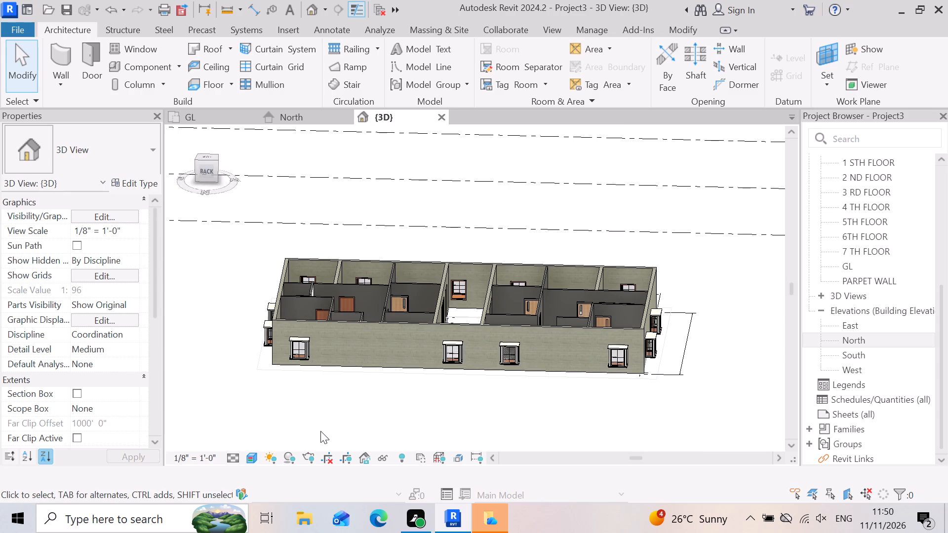
scroll(486, 431, up, 3)
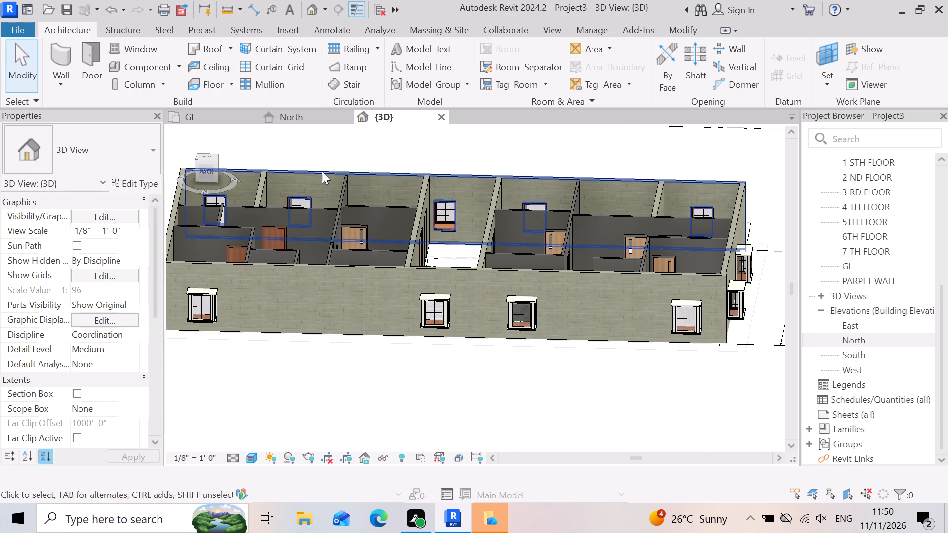
scroll(467, 403, up, 2)
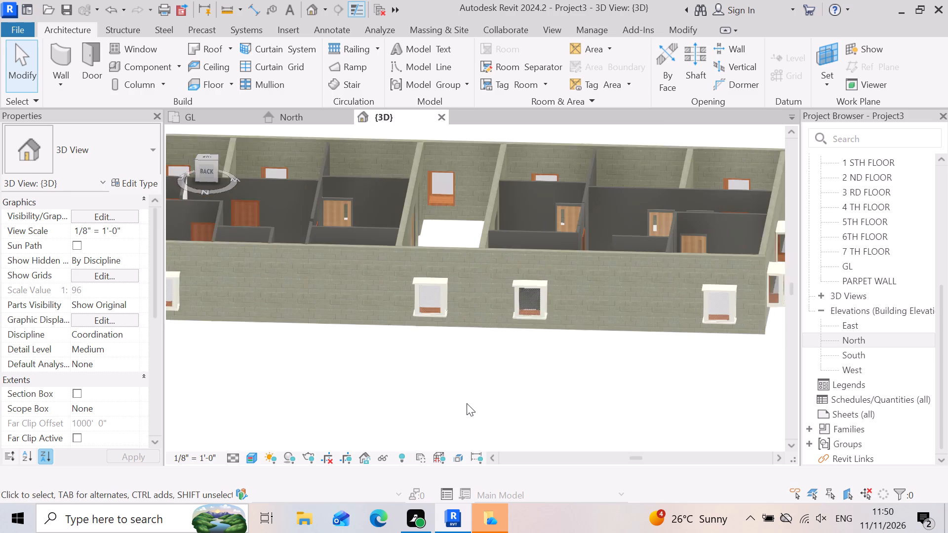
scroll(467, 404, up, 3)
scroll(429, 362, down, 5)
scroll(838, 443, down, 2)
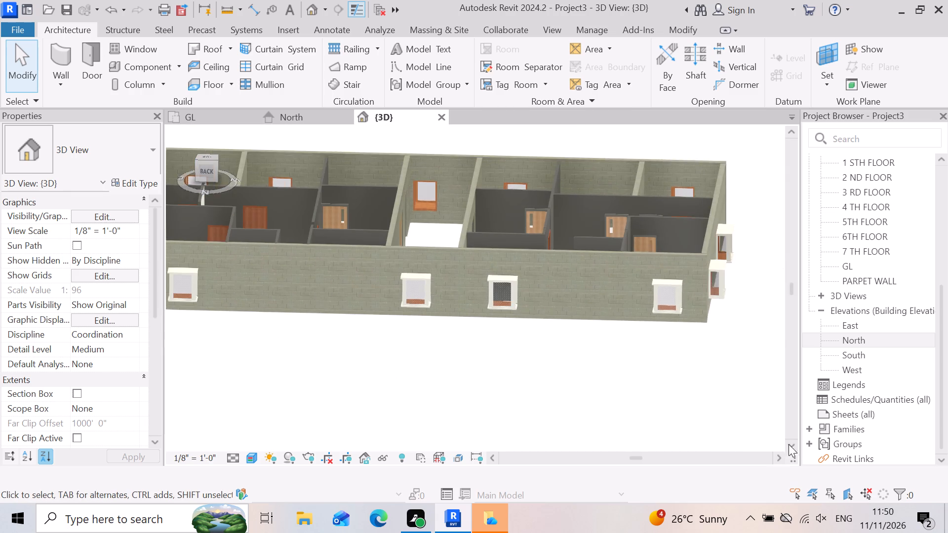
scroll(789, 444, down, 2)
Return to the GL floor plan and start placing a component.
click(225, 115)
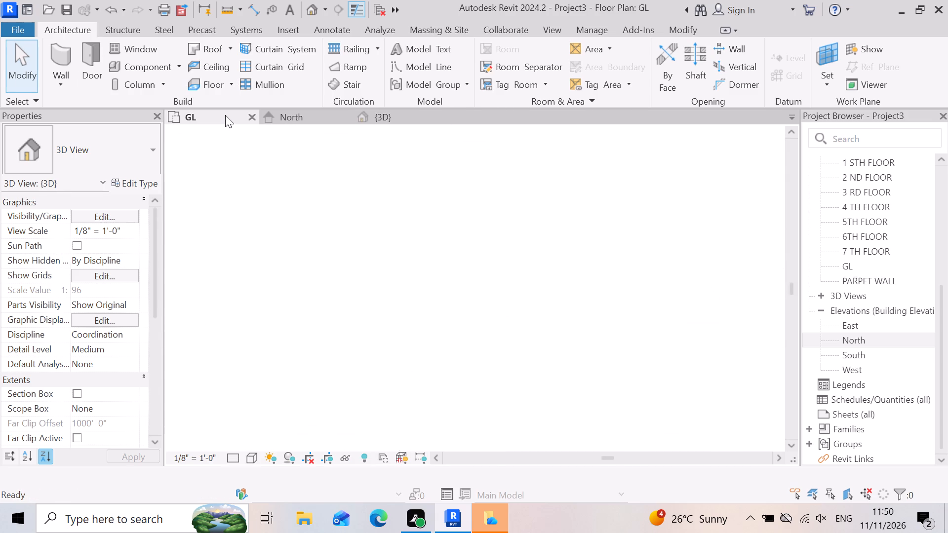
scroll(479, 377, up, 3)
scroll(336, 346, down, 3)
scroll(426, 278, up, 5)
scroll(369, 329, down, 3)
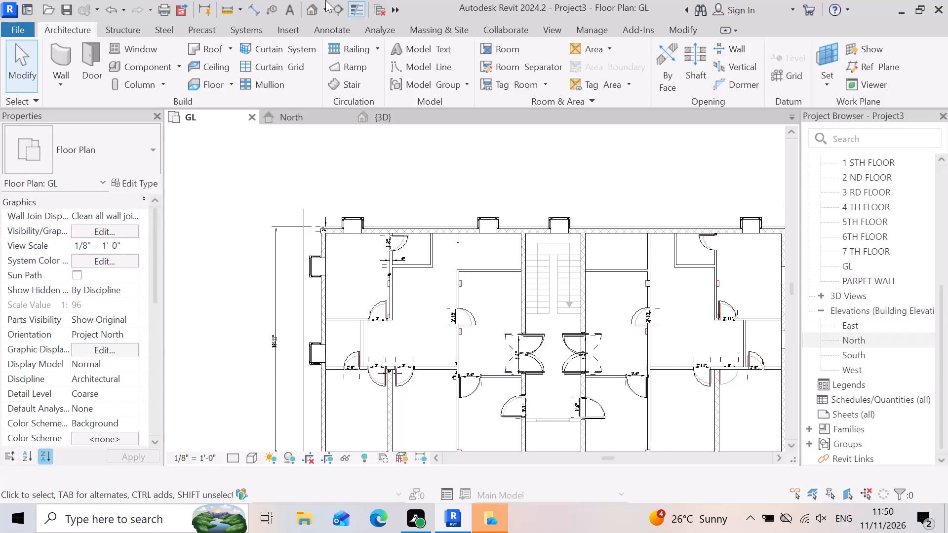
click(180, 66)
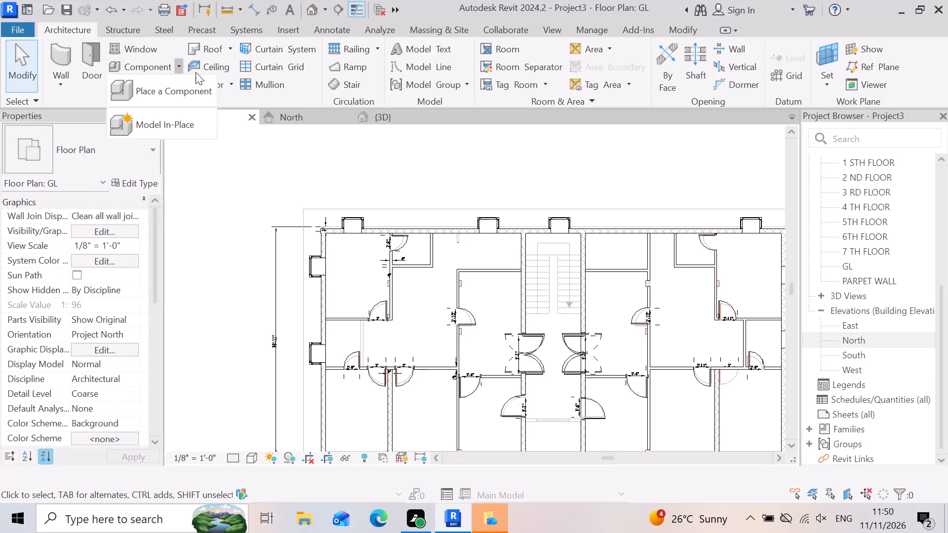
click(183, 98)
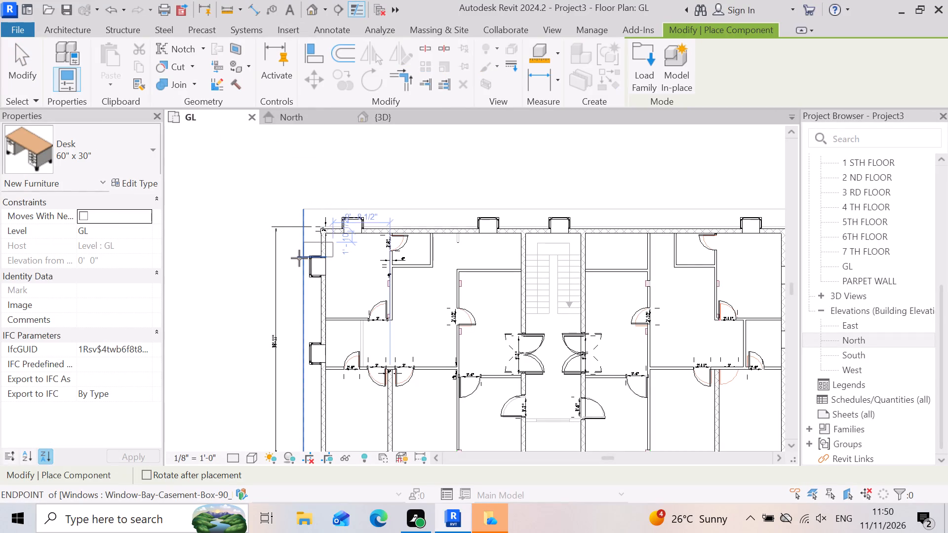
Look over the ground-floor room layout, especially the west apartment's rooms, for positions to place furniture.
scroll(366, 339, up, 4)
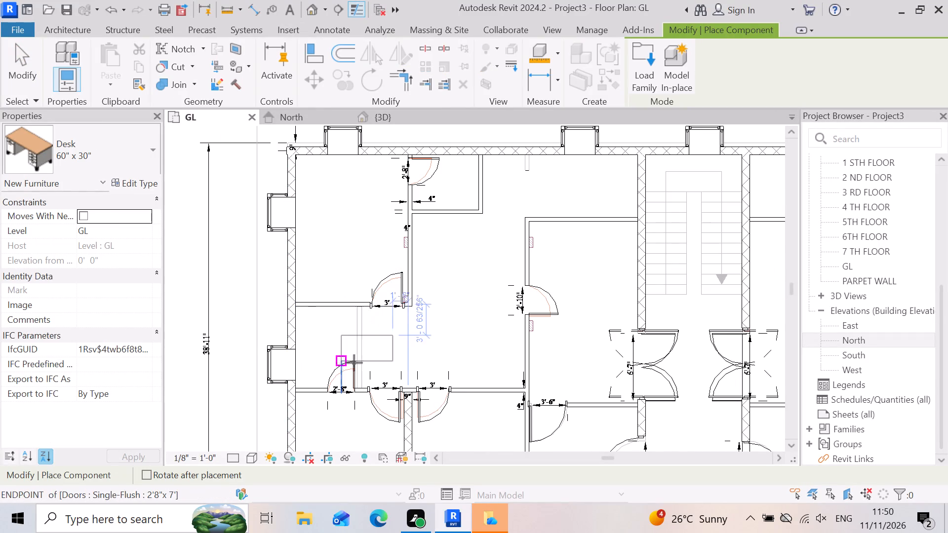
scroll(439, 367, up, 2)
scroll(413, 328, down, 2)
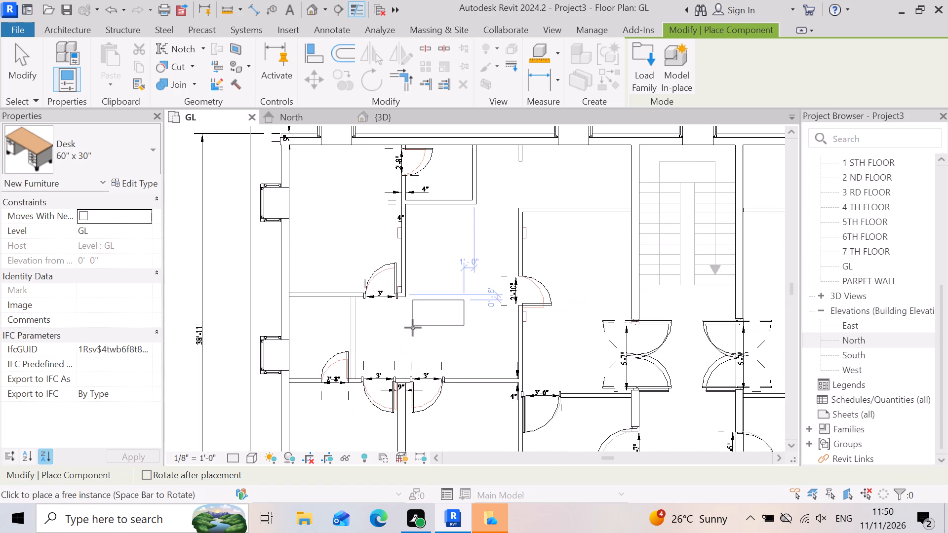
scroll(414, 321, down, 4)
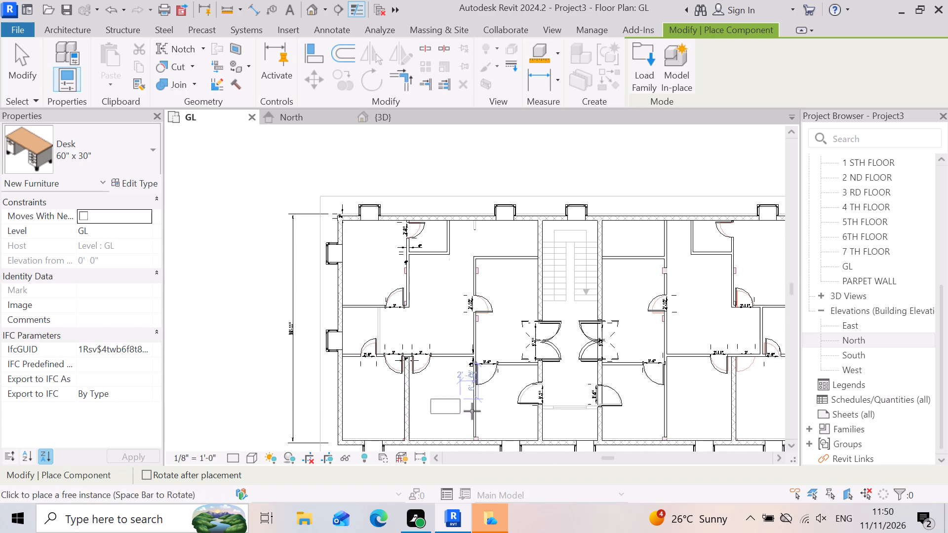
scroll(623, 427, up, 1)
scroll(599, 260, up, 4)
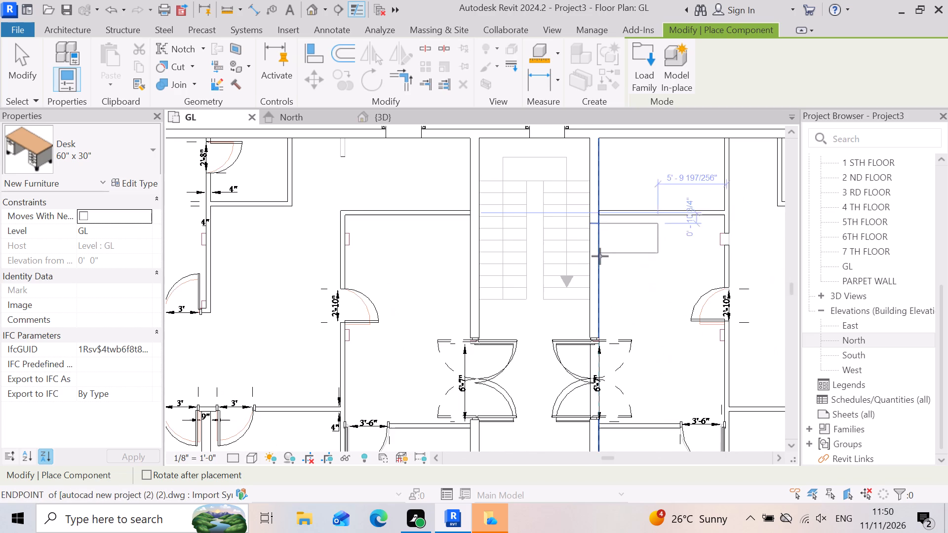
scroll(597, 281, down, 2)
scroll(611, 186, down, 1)
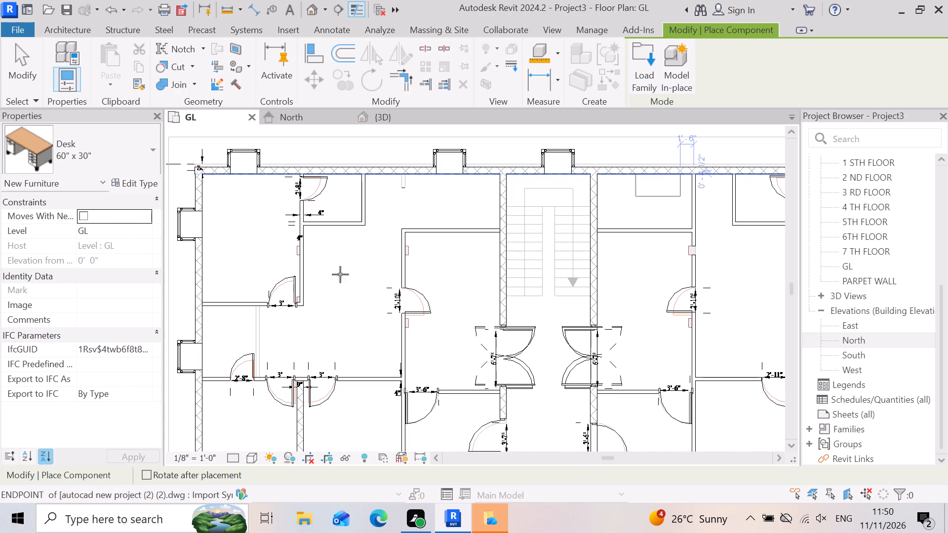
scroll(342, 270, up, 3)
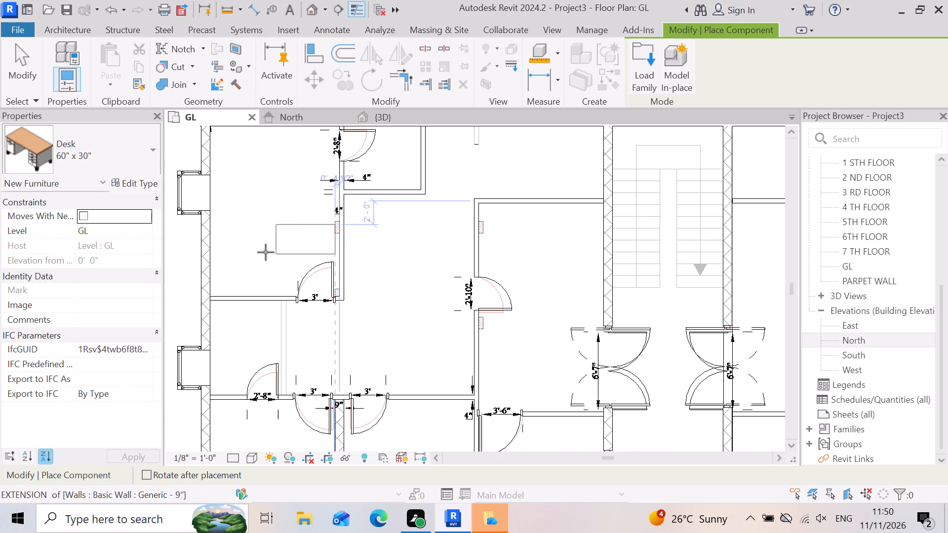
scroll(379, 274, down, 7)
scroll(369, 346, down, 1)
scroll(372, 330, up, 3)
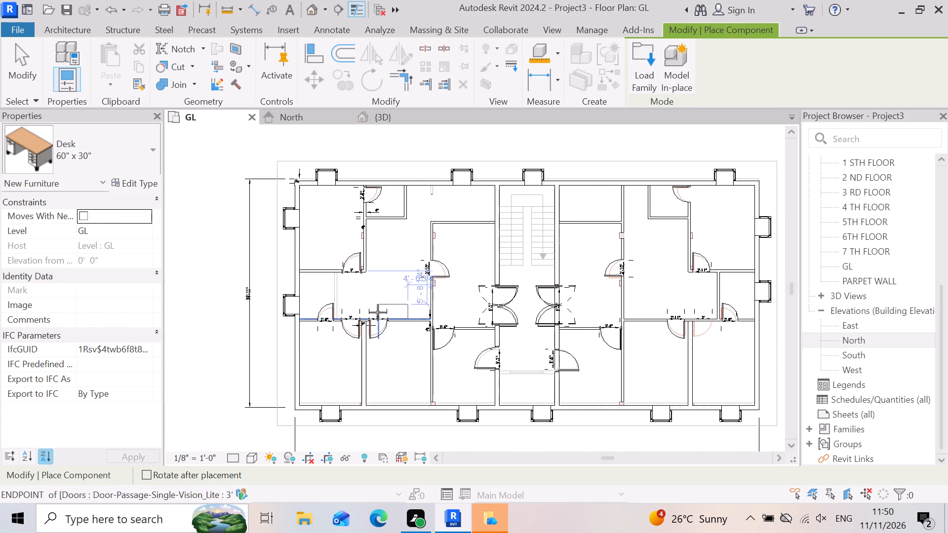
scroll(382, 300, down, 3)
scroll(401, 293, up, 2)
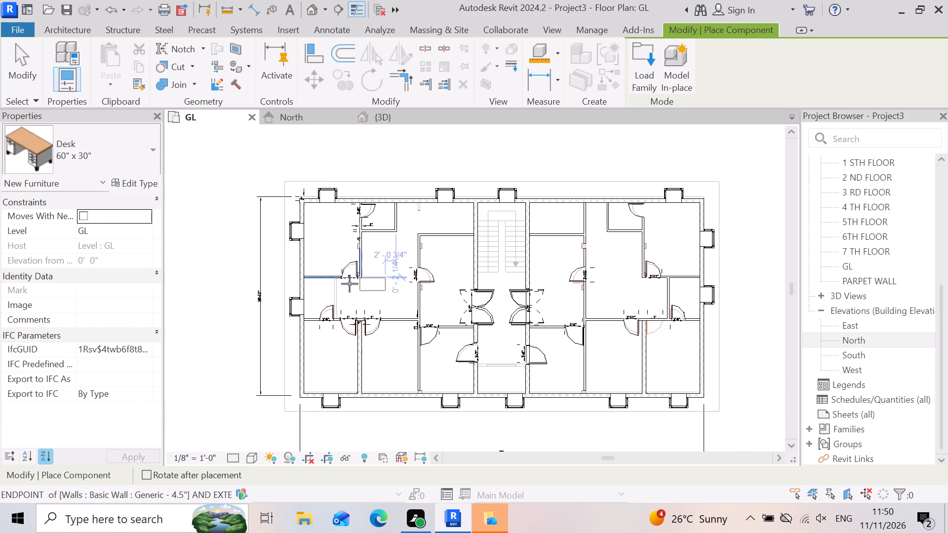
scroll(322, 324, up, 1)
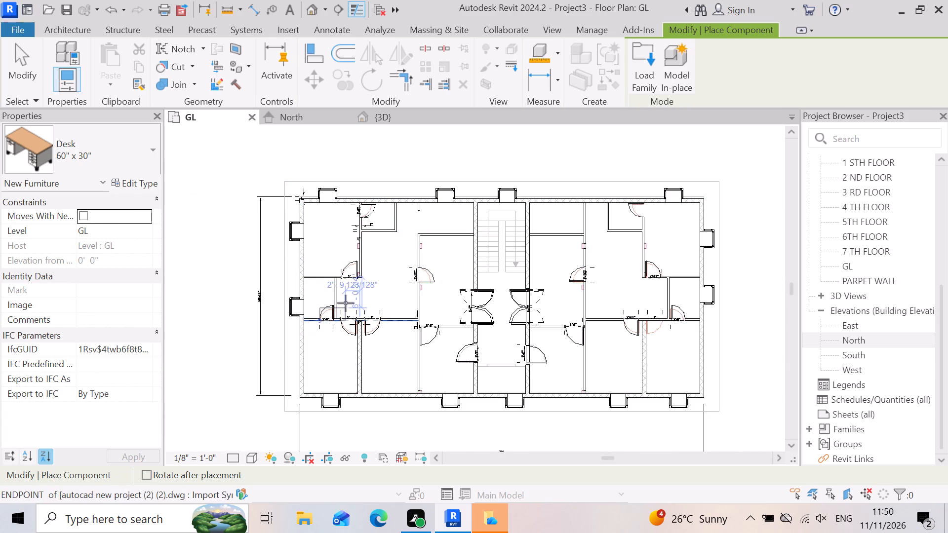
scroll(351, 301, up, 4)
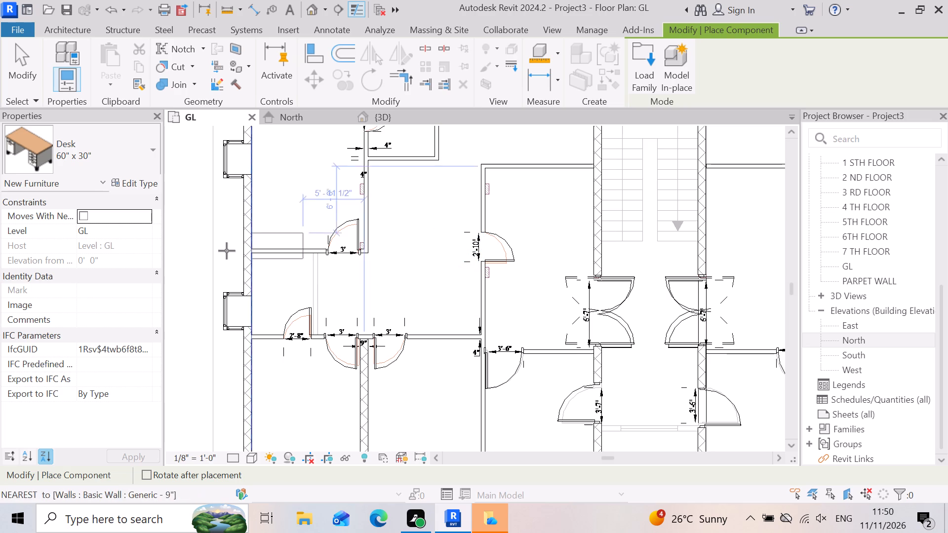
Load the QueenKing_Bed_18429 family from the beds folder of the SHUBHAM CITY library.
click(641, 50)
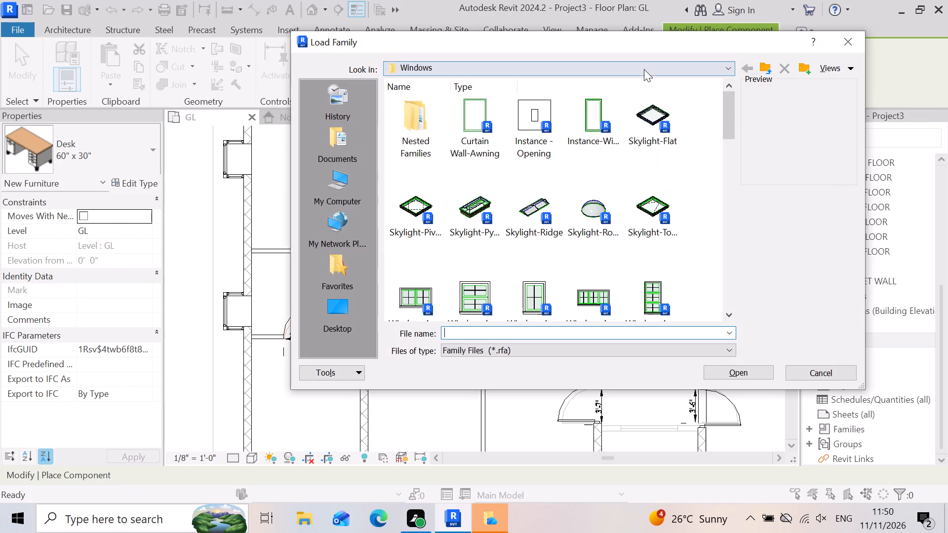
click(766, 61)
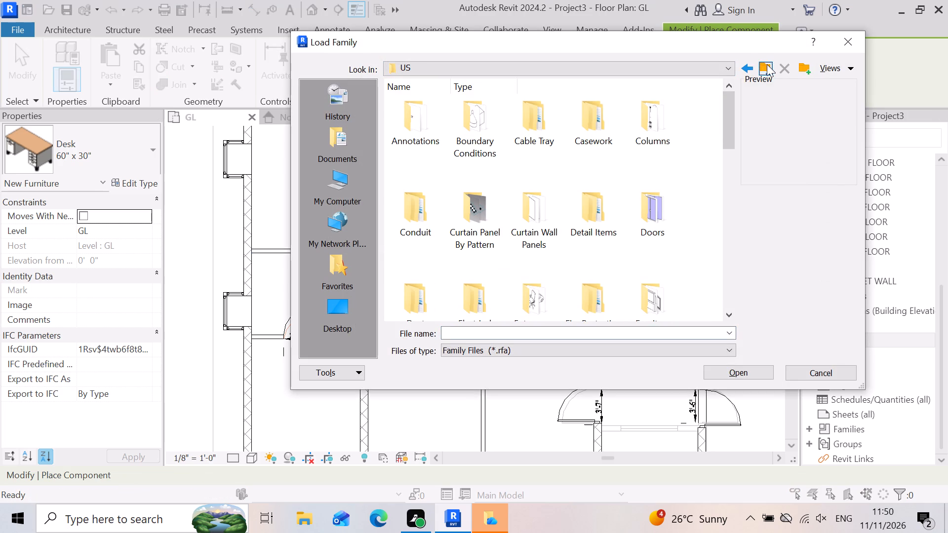
click(767, 67)
double_click(422, 129)
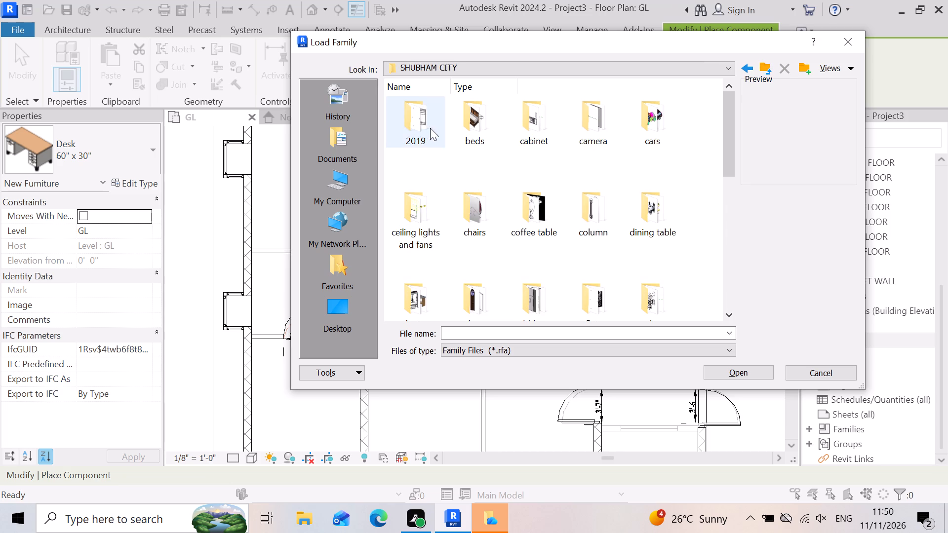
double_click(477, 133)
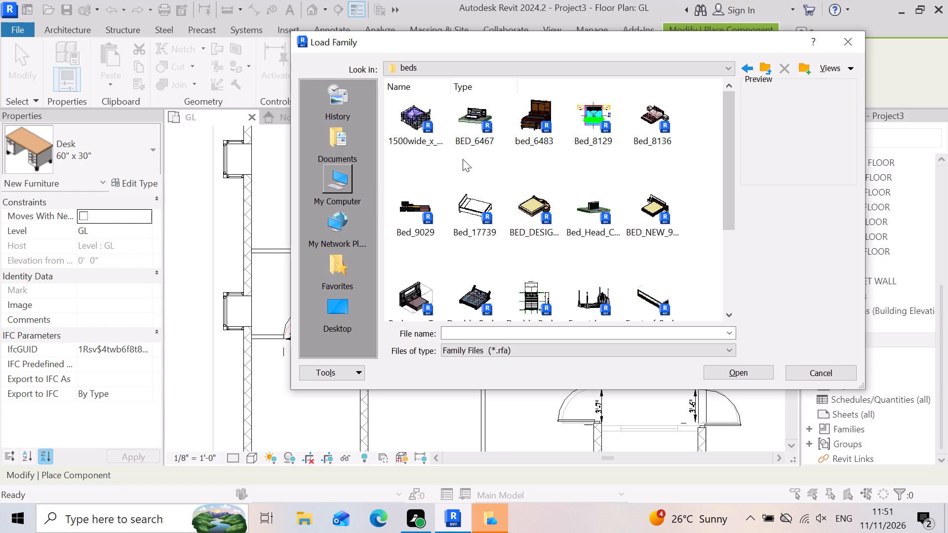
scroll(539, 205, down, 4)
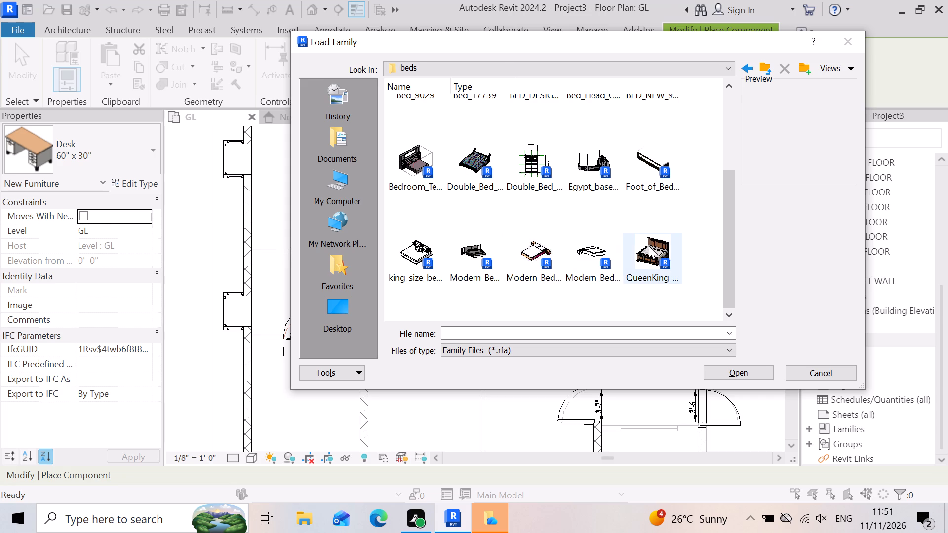
double_click(649, 246)
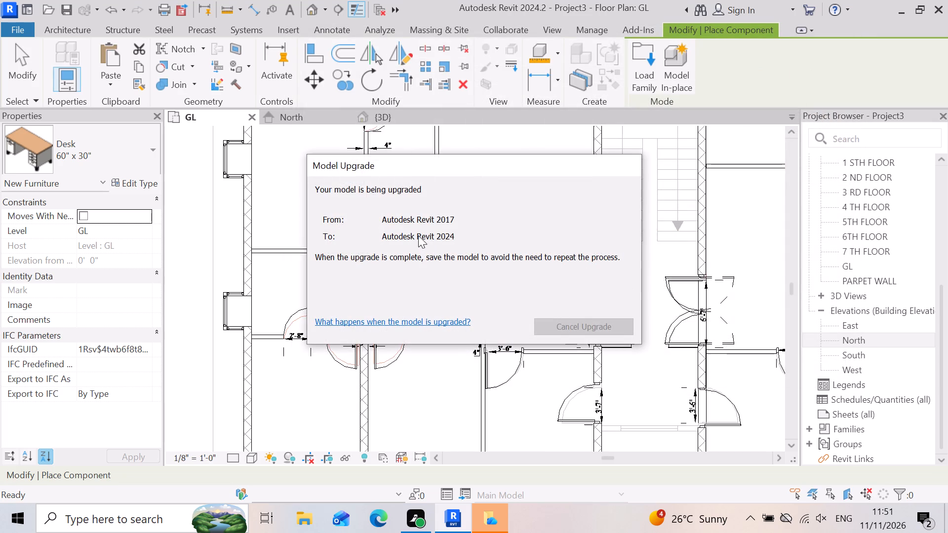
Place the QueenKing bed in the northwest room with its headboard toward the north wall.
scroll(476, 257, down, 4)
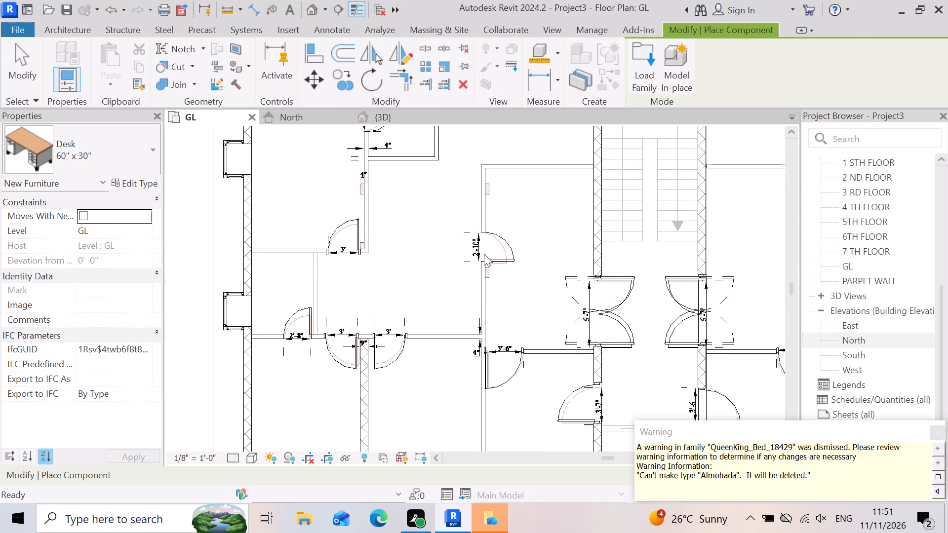
scroll(474, 256, down, 4)
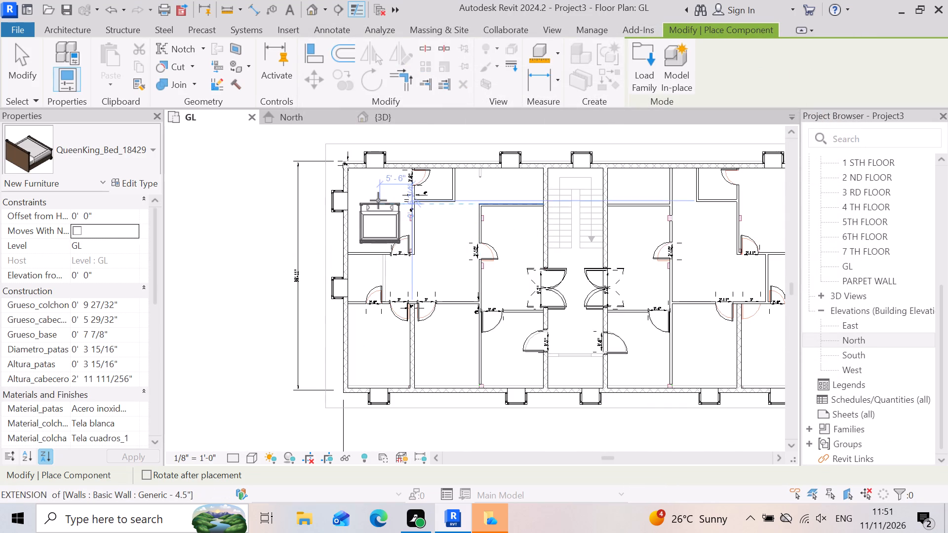
scroll(378, 200, up, 5)
scroll(379, 175, down, 3)
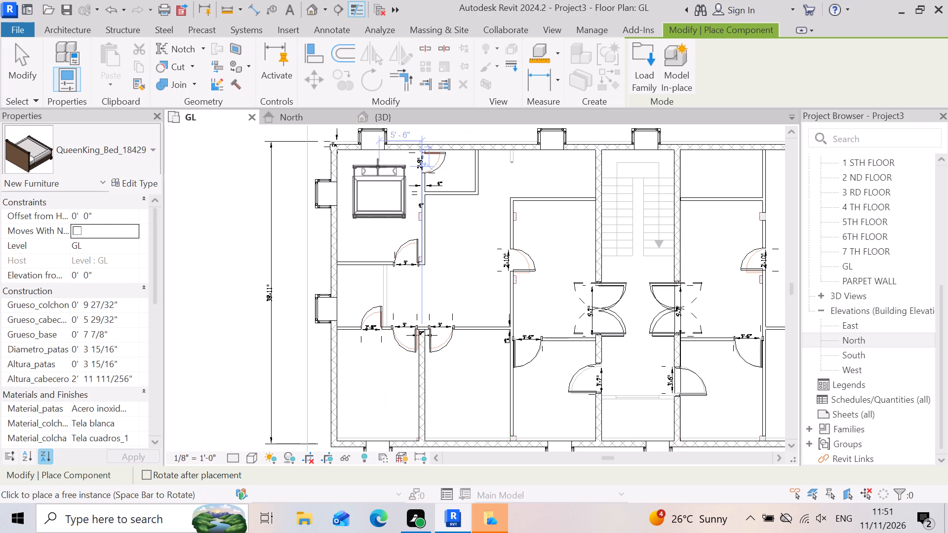
scroll(379, 167, up, 1)
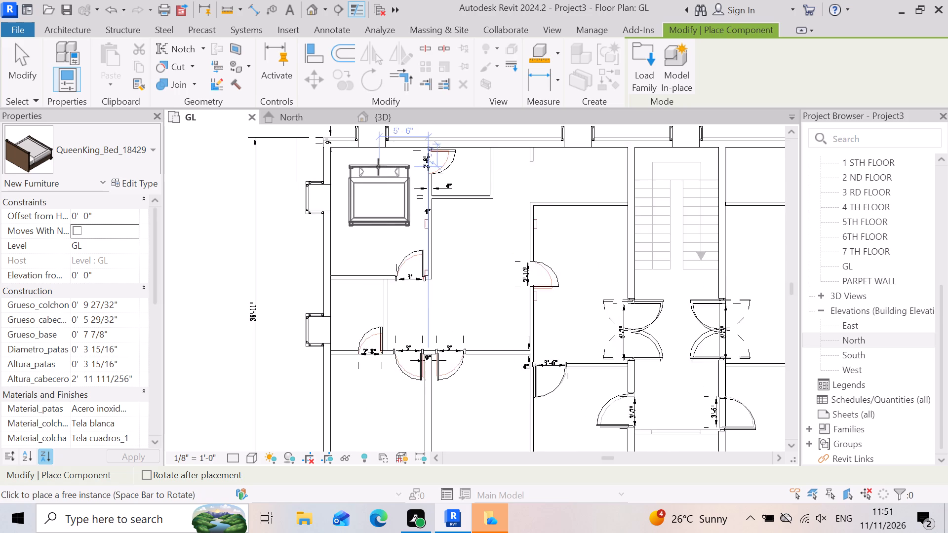
scroll(378, 167, up, 2)
scroll(392, 164, down, 1)
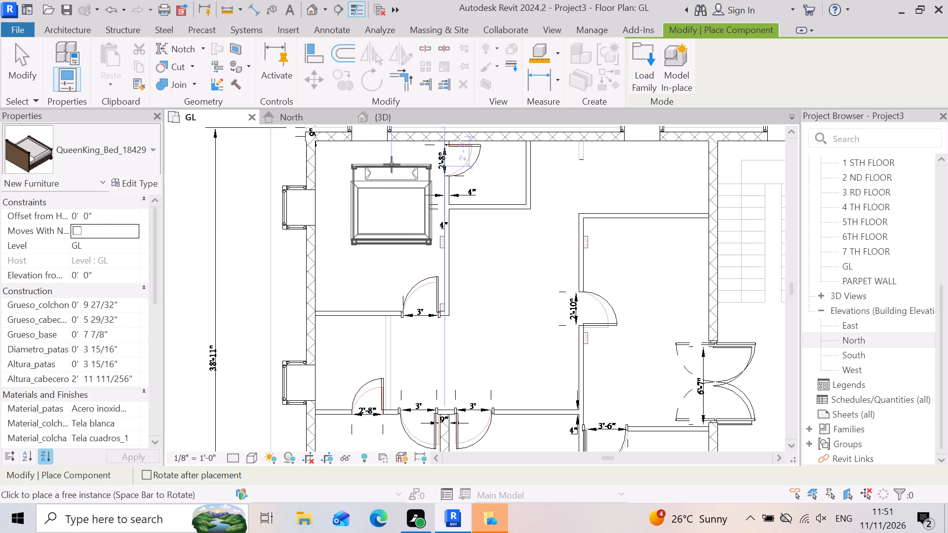
scroll(392, 165, down, 1)
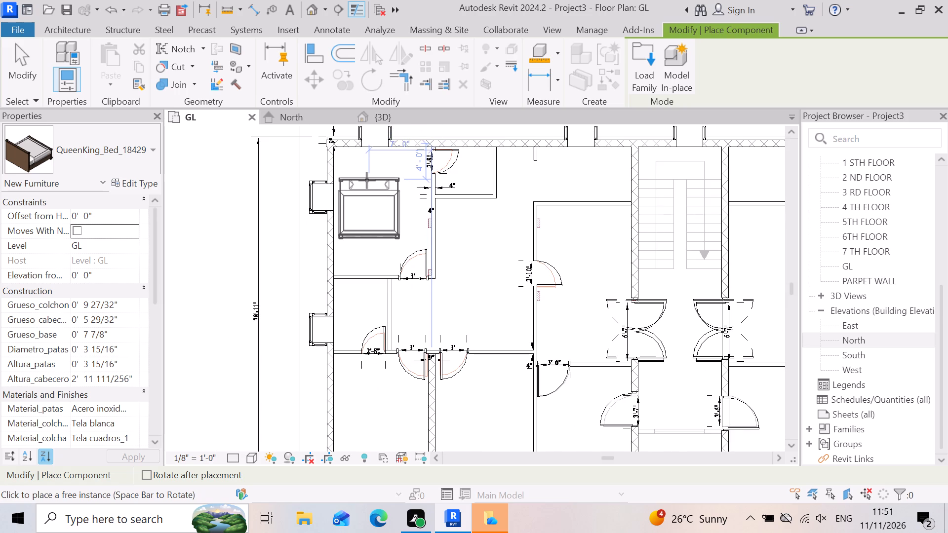
click(378, 178)
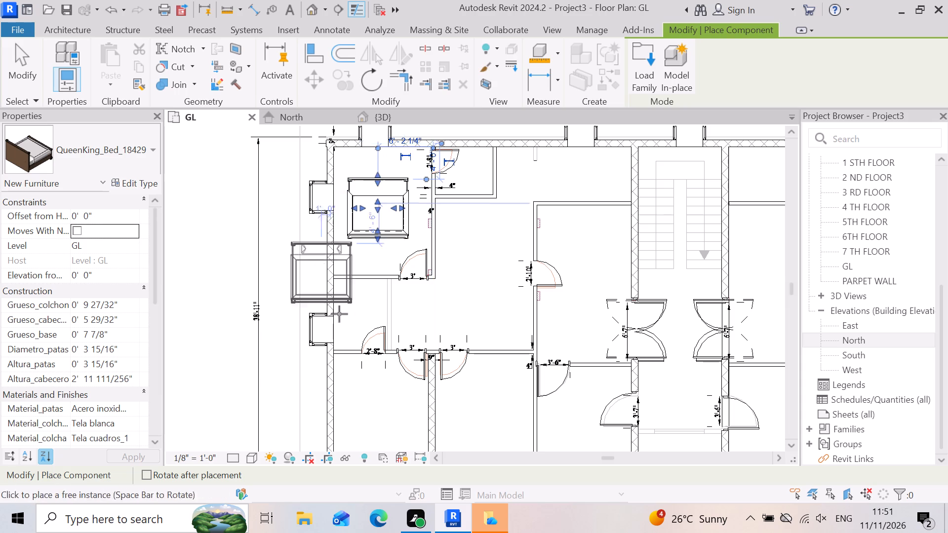
Place a second QueenKing bed in the southwest room, headboard facing north, centred about 6'-0" from the room's east wall.
scroll(381, 353, up, 4)
scroll(427, 286, down, 5)
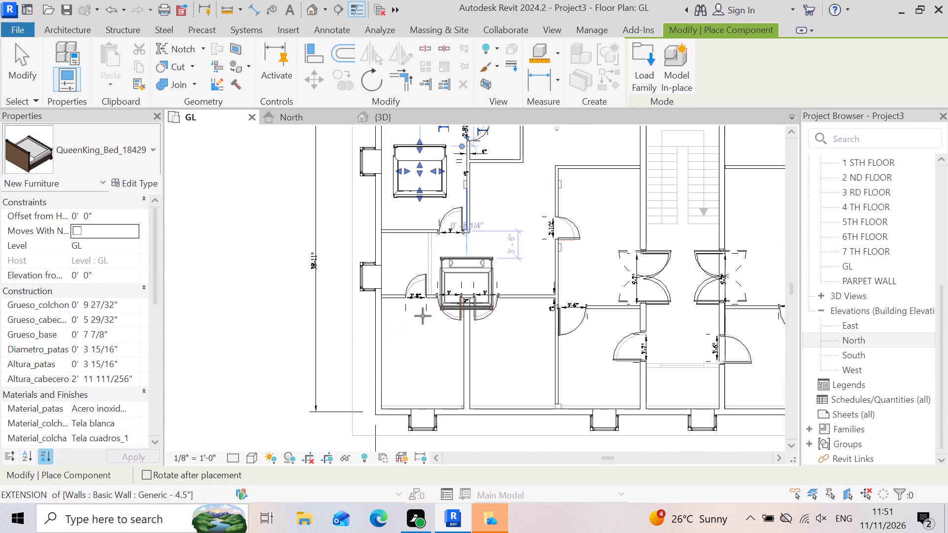
scroll(410, 347, up, 2)
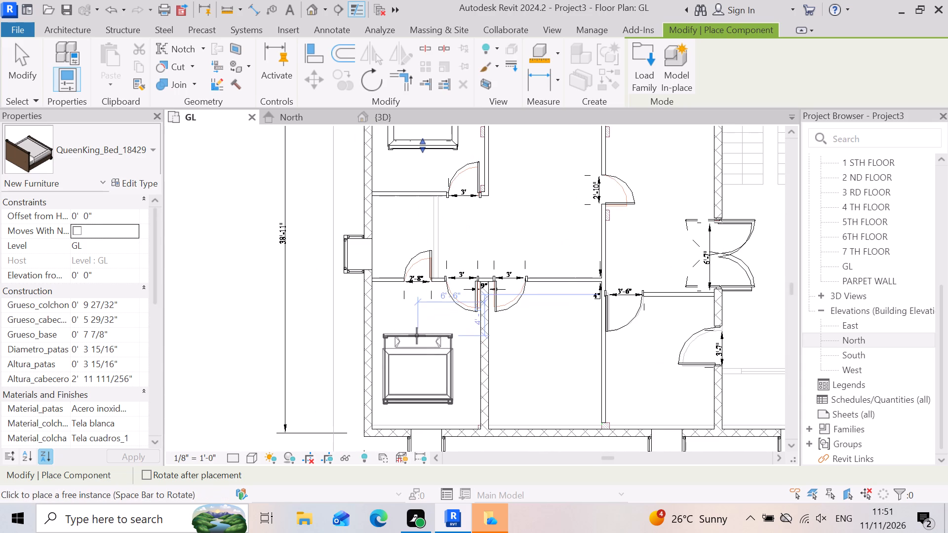
click(419, 335)
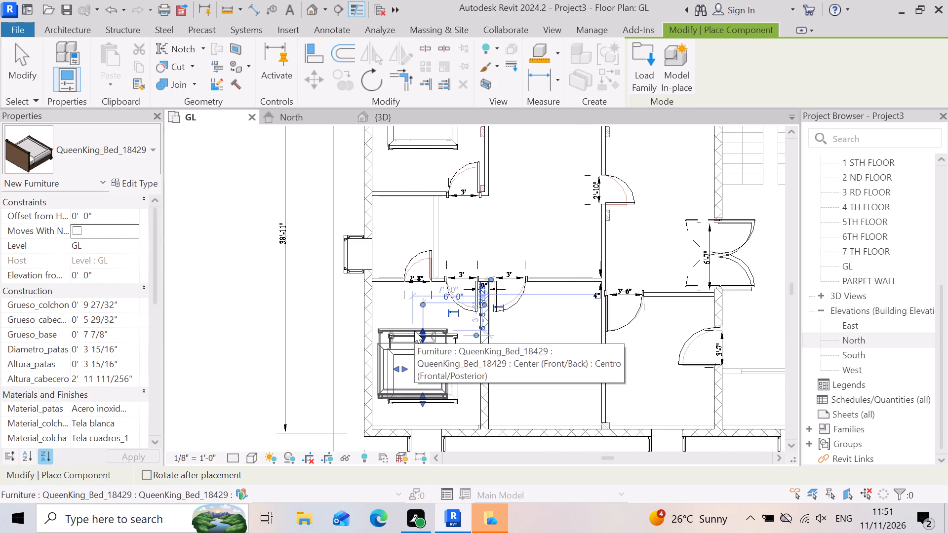
Load the Dining_Table_amp_Chair_11036 family from the dining table folder of the SHUBHAM CITY library.
scroll(433, 321, down, 2)
scroll(542, 359, down, 4)
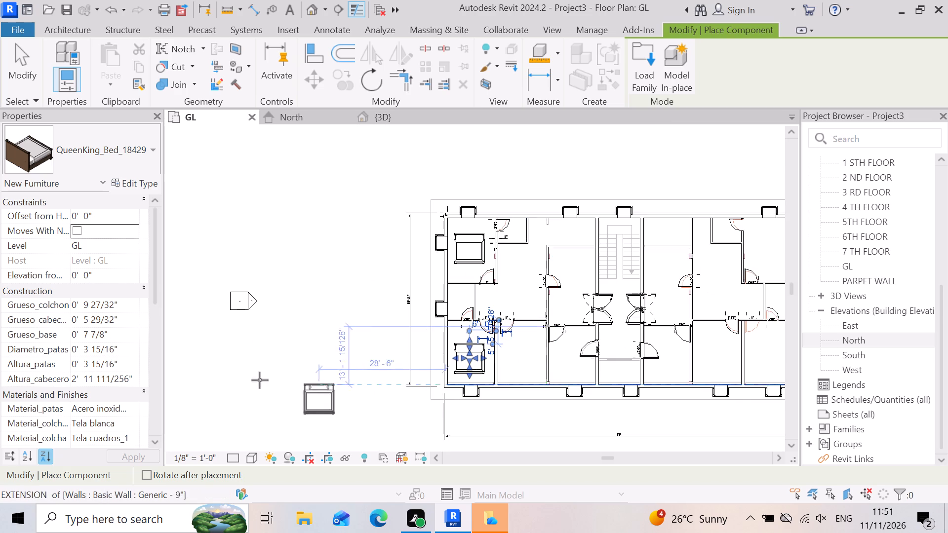
scroll(606, 384, up, 4)
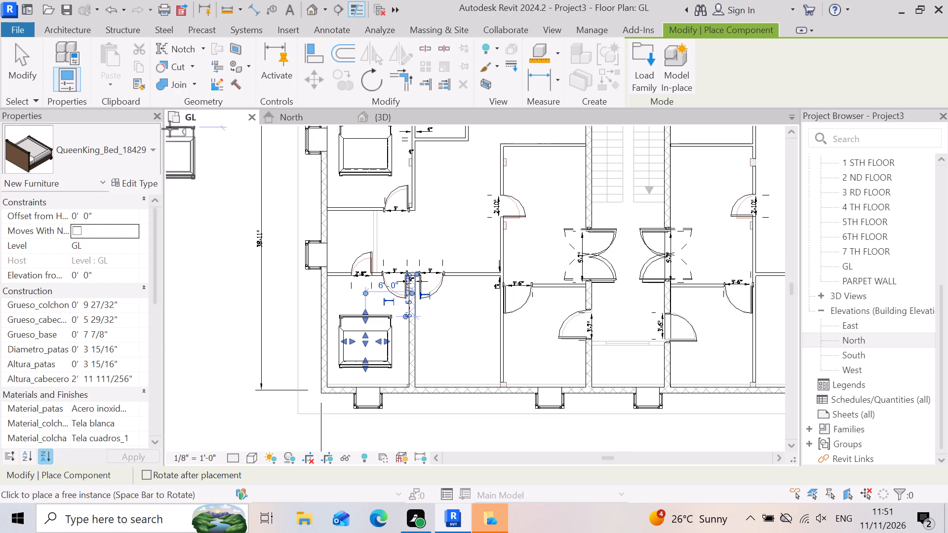
scroll(186, 180, down, 1)
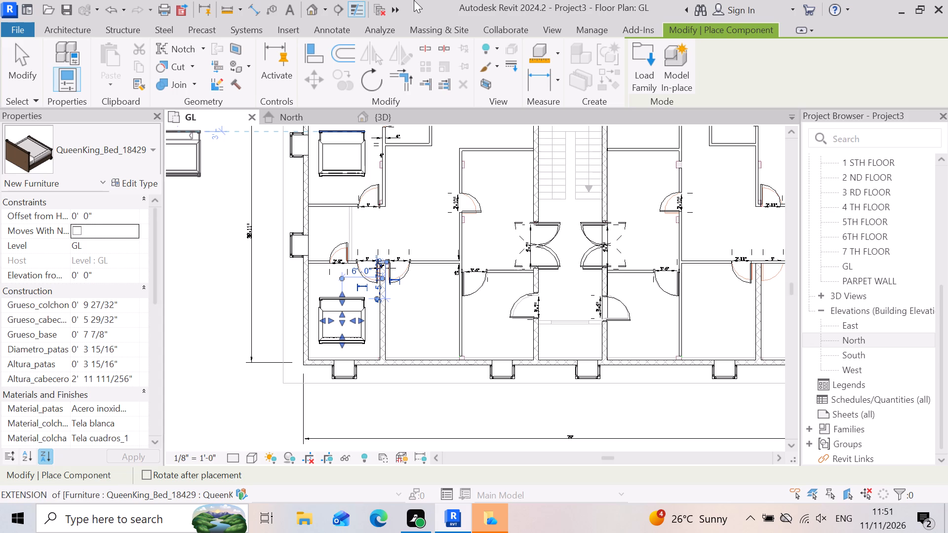
click(652, 69)
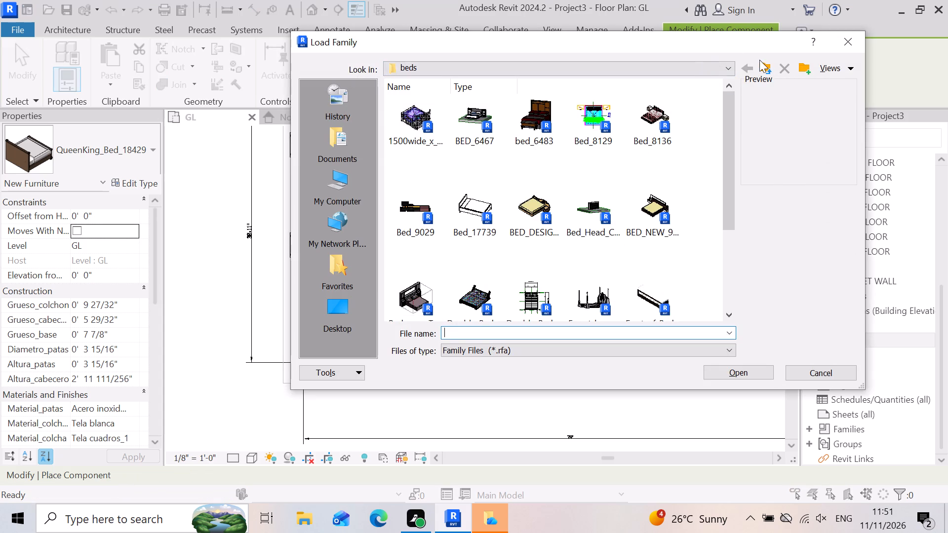
click(768, 66)
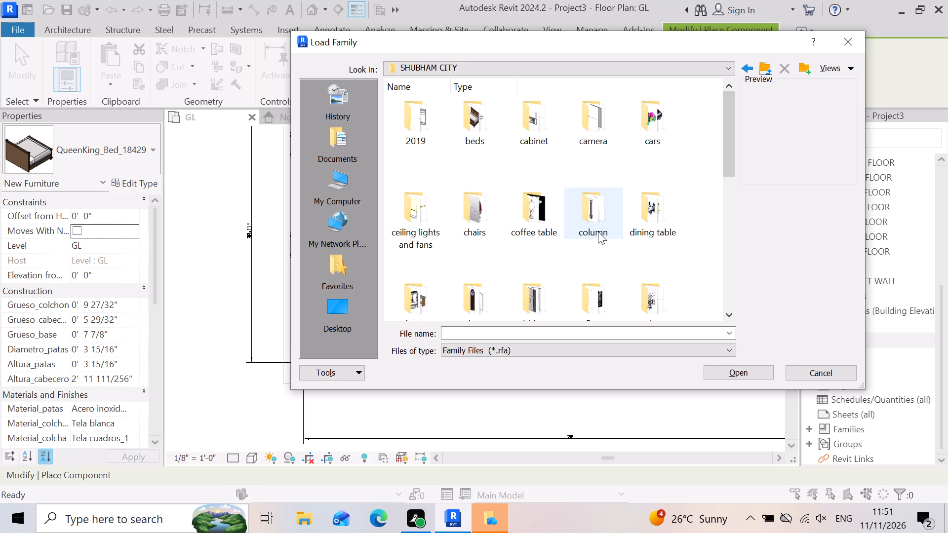
double_click(662, 226)
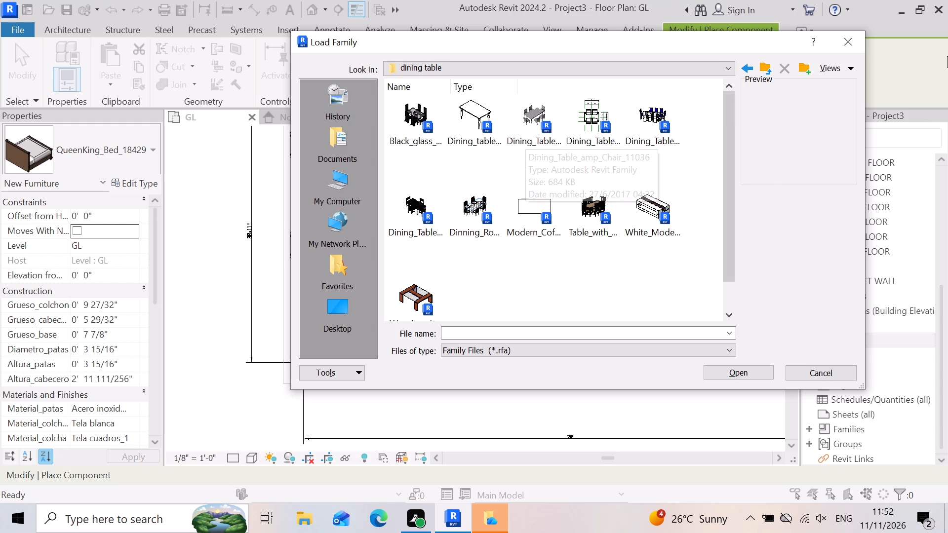
click(765, 62)
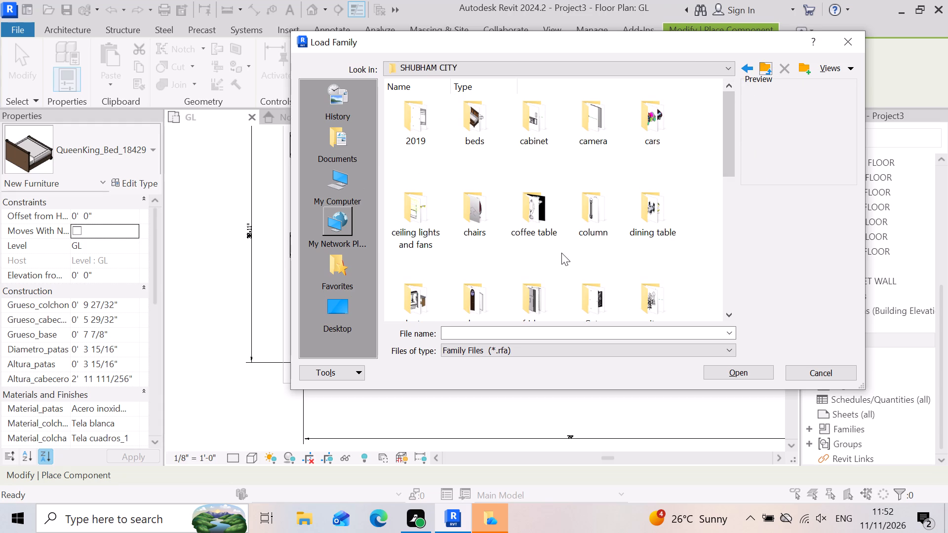
double_click(651, 215)
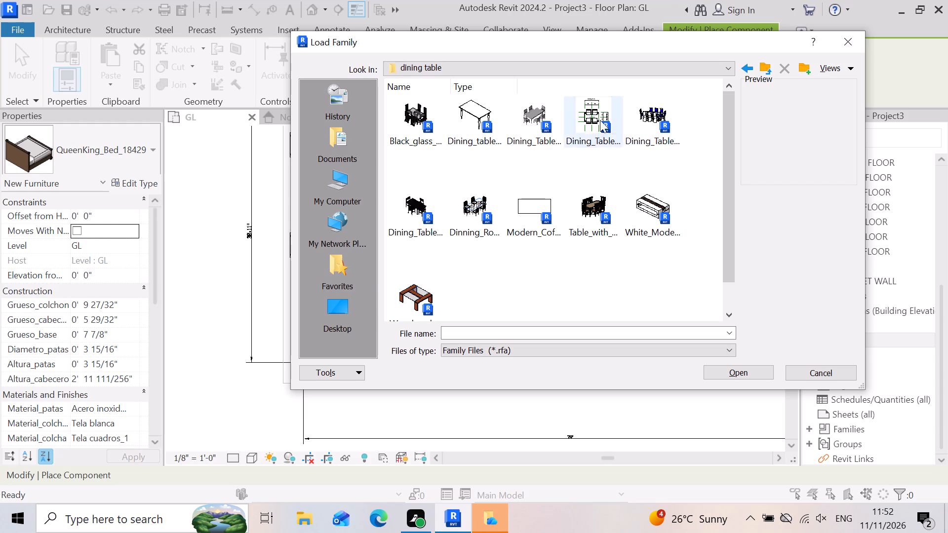
click(527, 112)
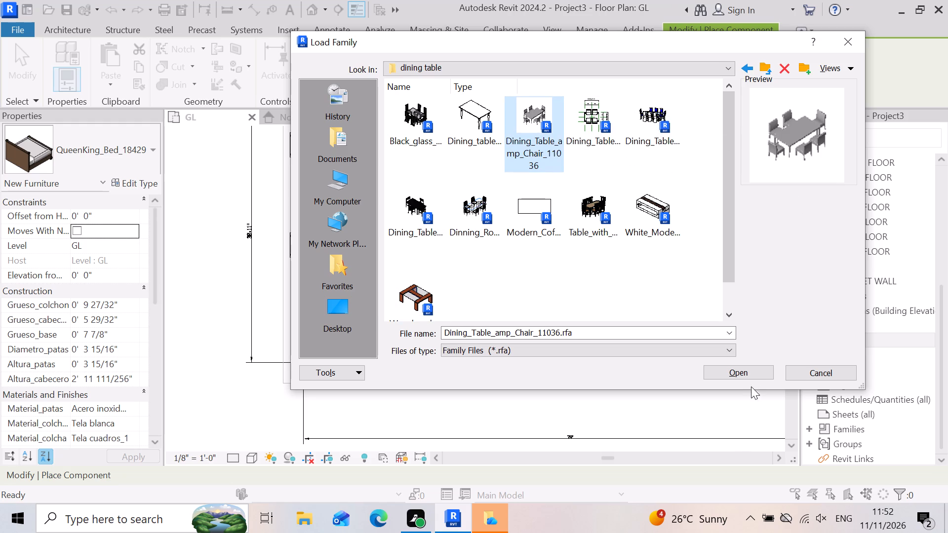
click(743, 373)
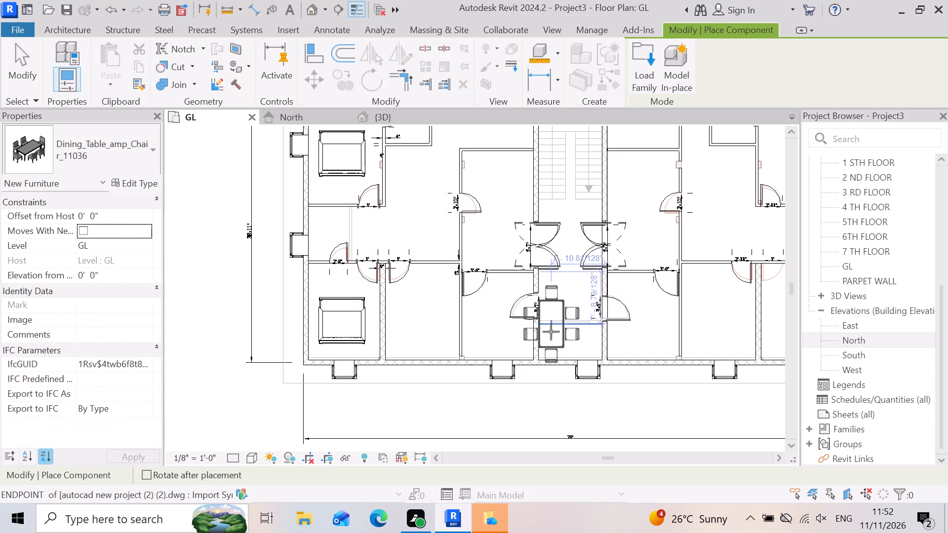
Place the six-chair dining table lengthwise north-south in the west apartment's central hall, centred about 5'-6" from the hall's east wall.
scroll(553, 333, down, 3)
scroll(488, 268, up, 9)
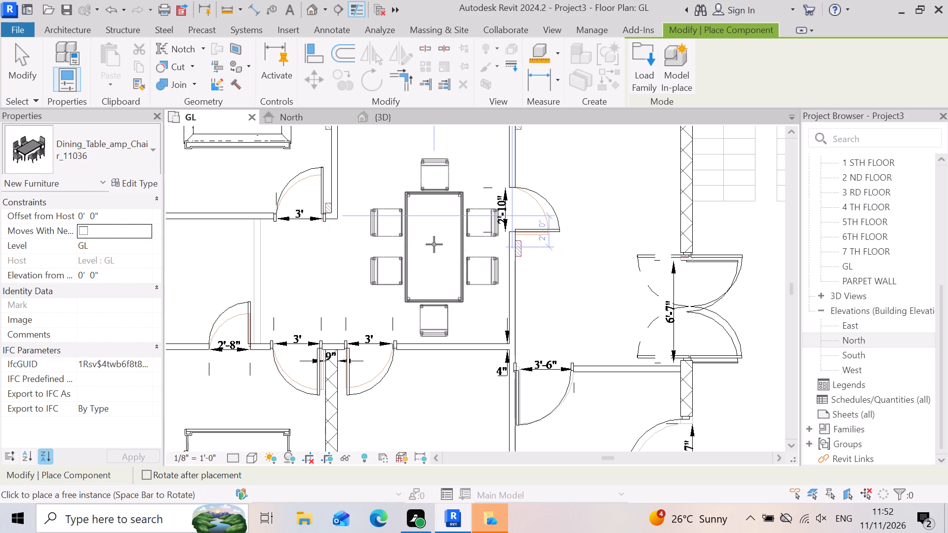
click(430, 241)
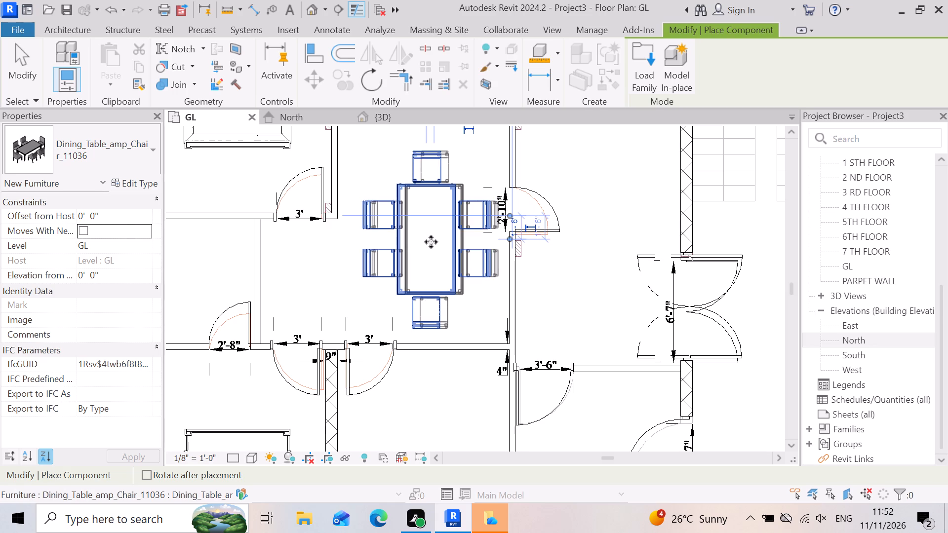
Load the Sectional_Sofa_14150 family from the sofa folder of the SHUBHAM CITY library.
scroll(480, 288, down, 7)
scroll(488, 350, up, 3)
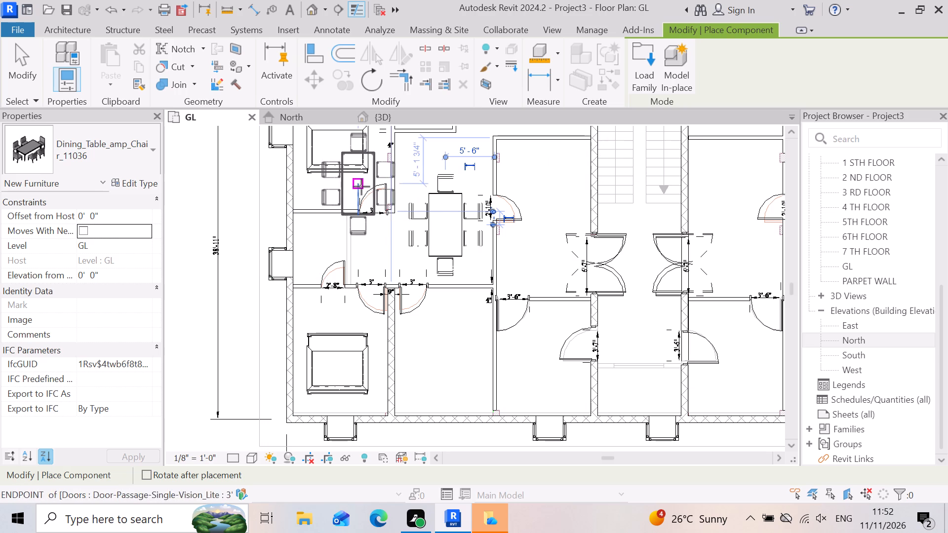
click(645, 62)
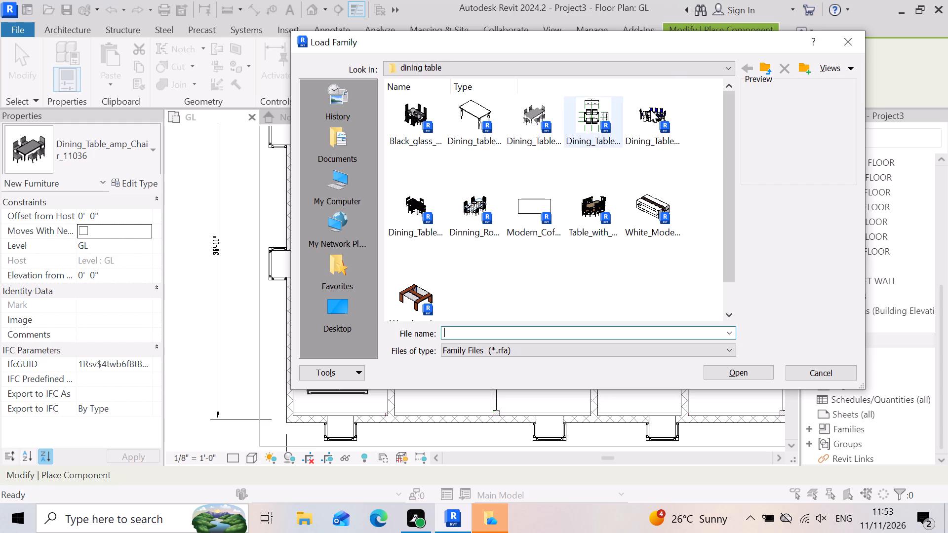
click(764, 63)
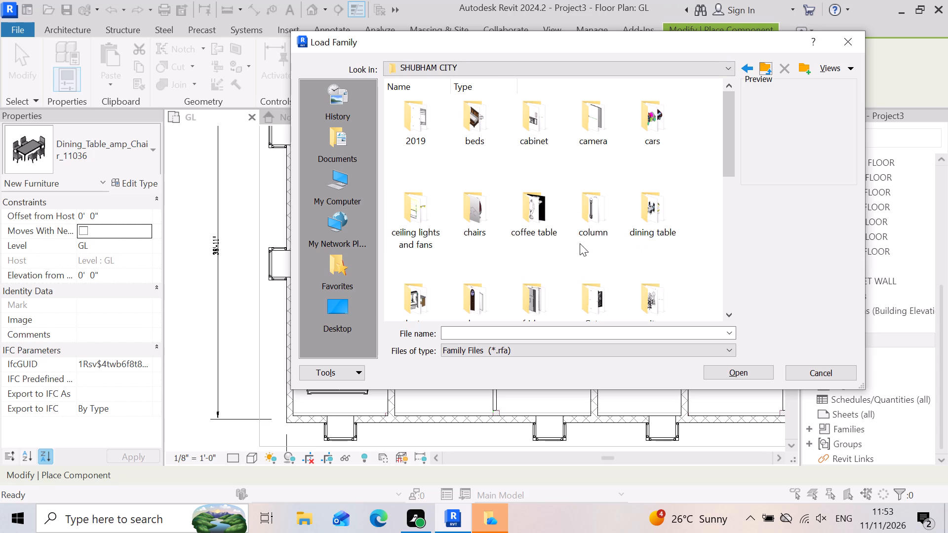
scroll(592, 259, down, 2)
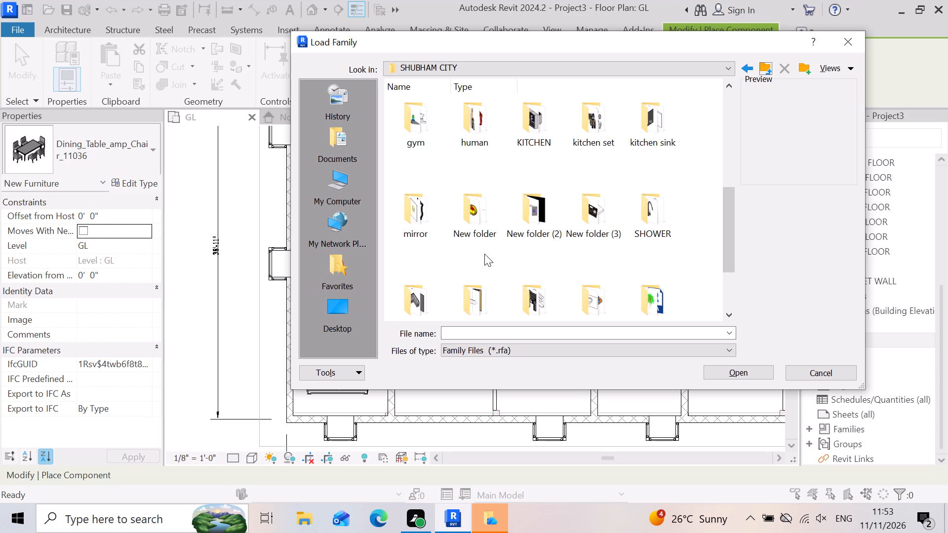
scroll(614, 267, down, 1)
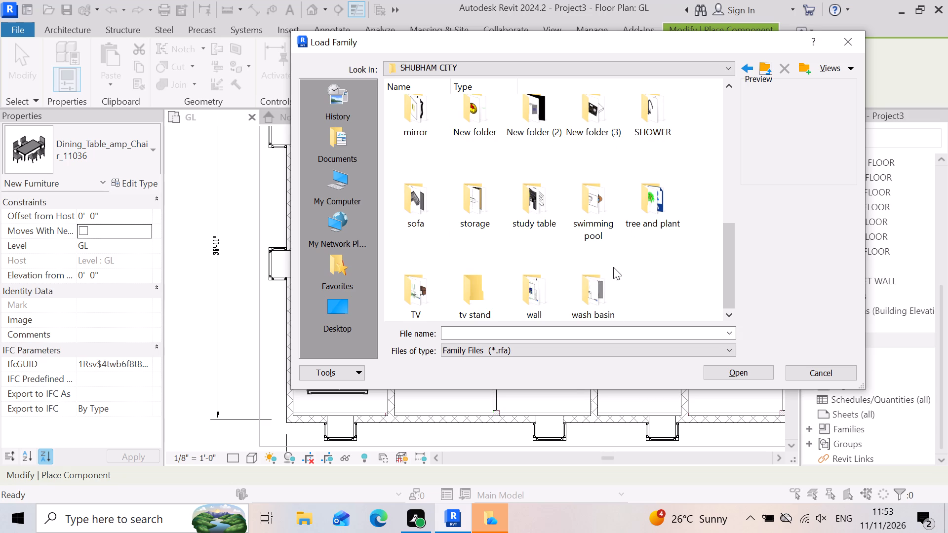
scroll(611, 266, down, 4)
scroll(554, 200, down, 3)
scroll(479, 286, down, 2)
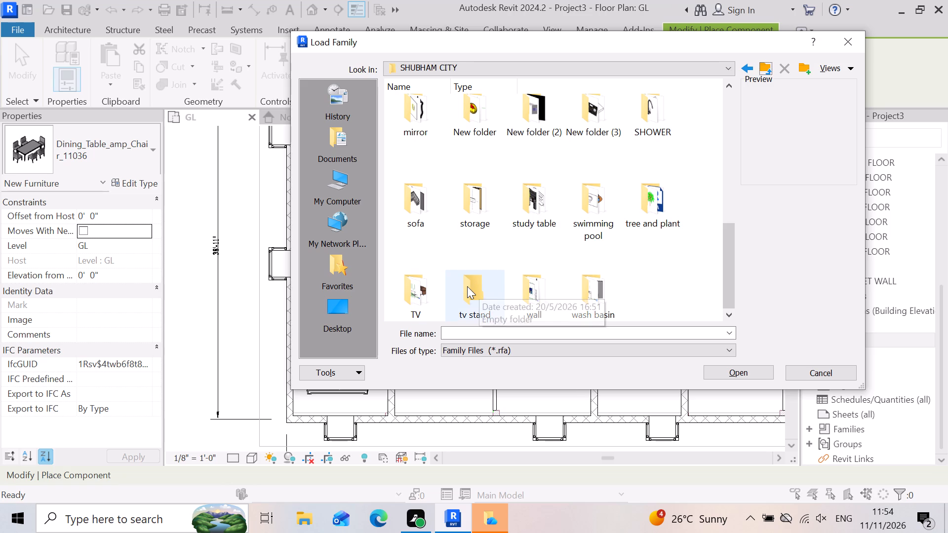
scroll(466, 286, up, 1)
scroll(466, 286, down, 1)
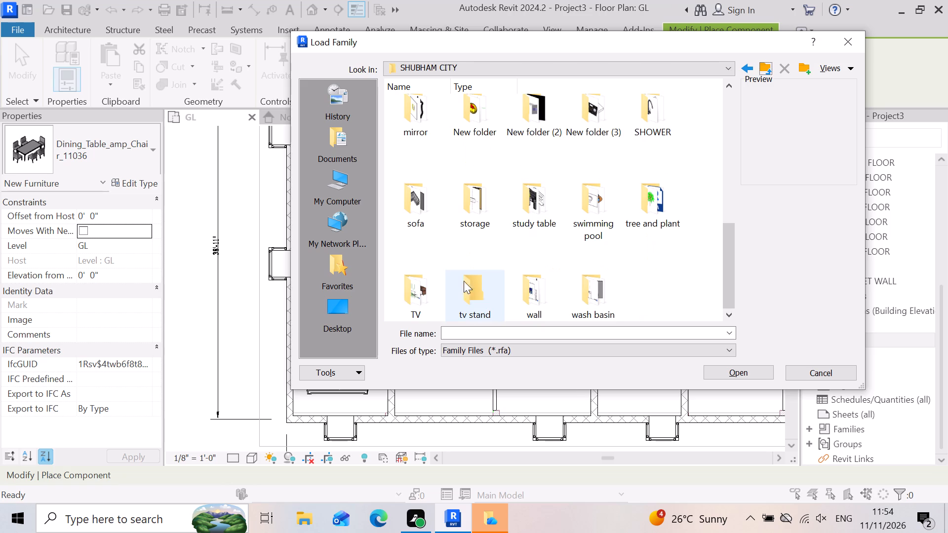
double_click(411, 223)
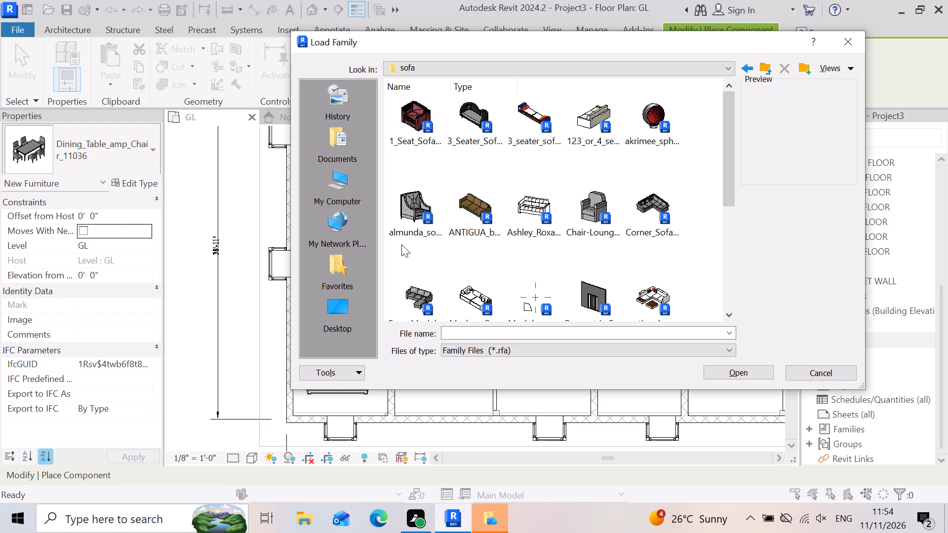
scroll(673, 264, down, 3)
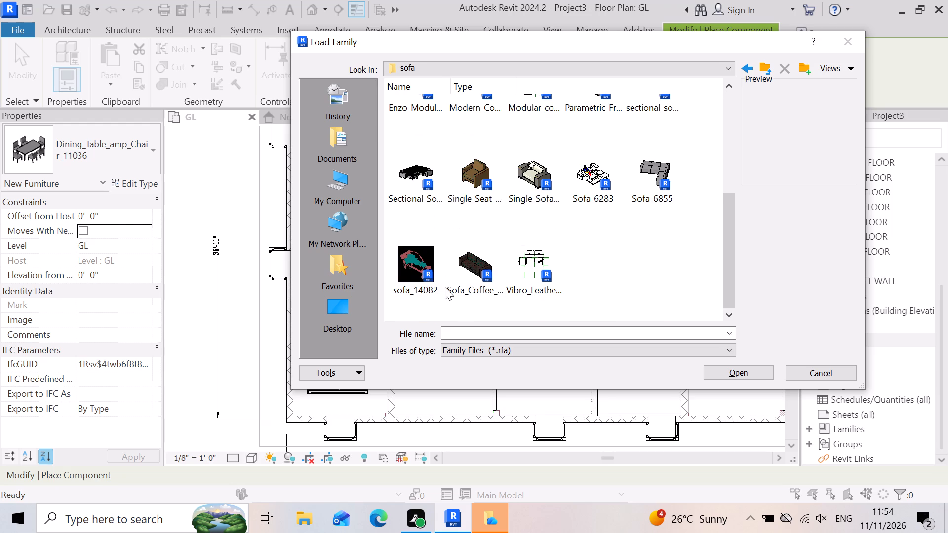
double_click(407, 174)
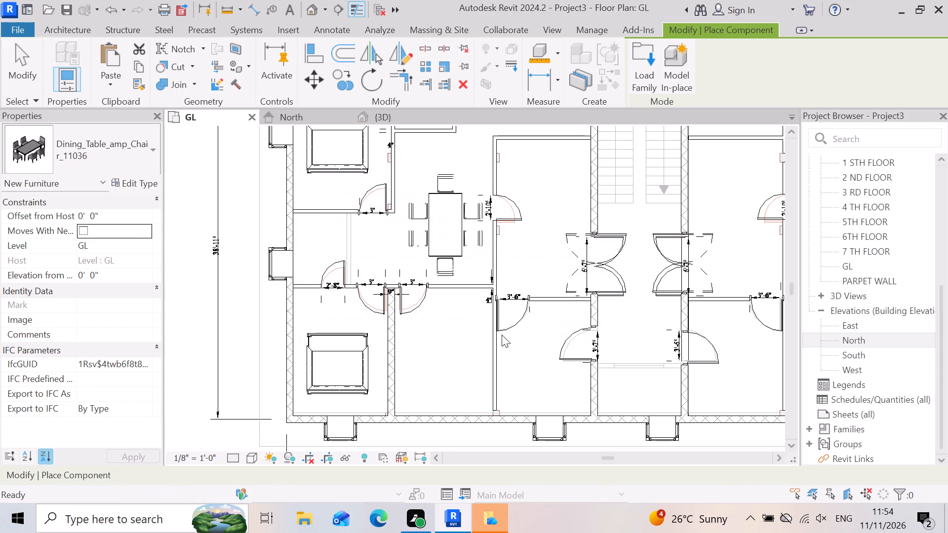
Place the sectional sofa in the east apartment's central hall, just south of the small northern room, with its long back facing north.
scroll(501, 341, down, 3)
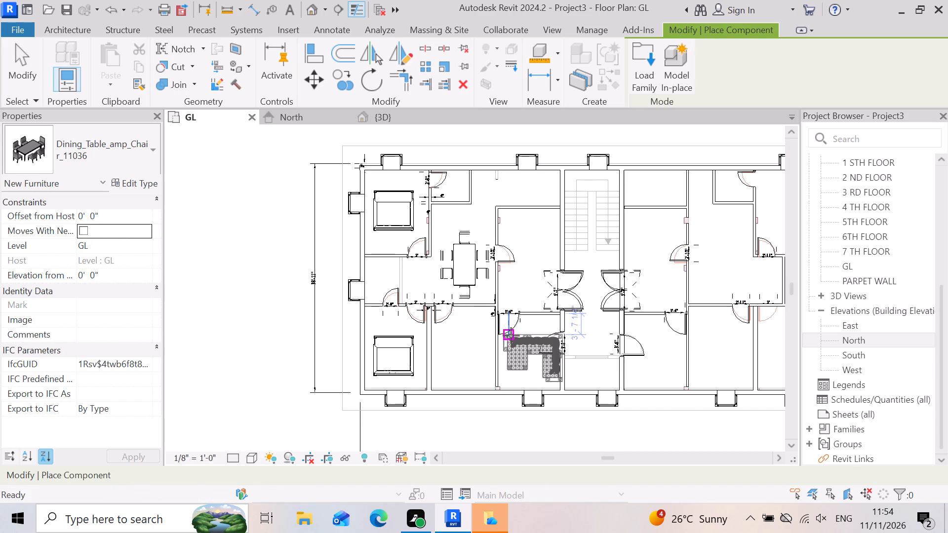
scroll(511, 336, up, 5)
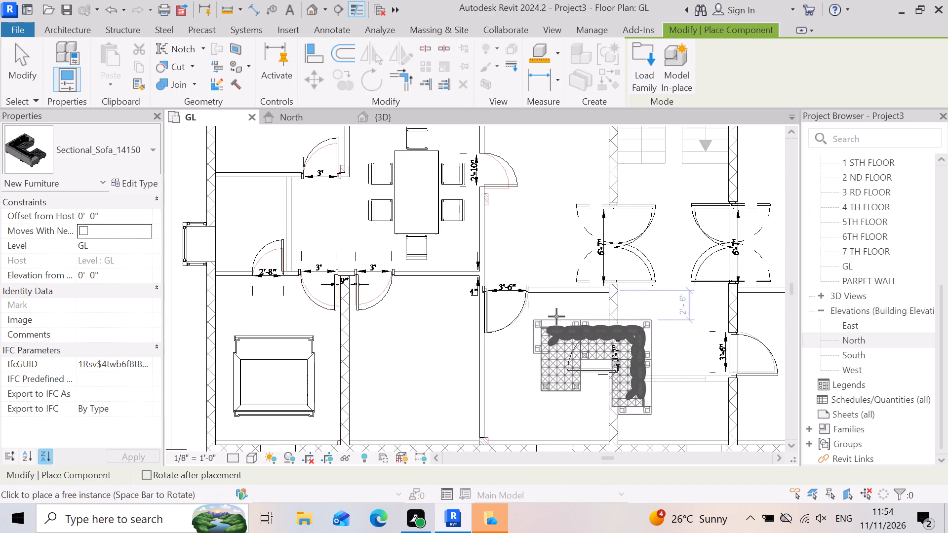
scroll(624, 349, down, 4)
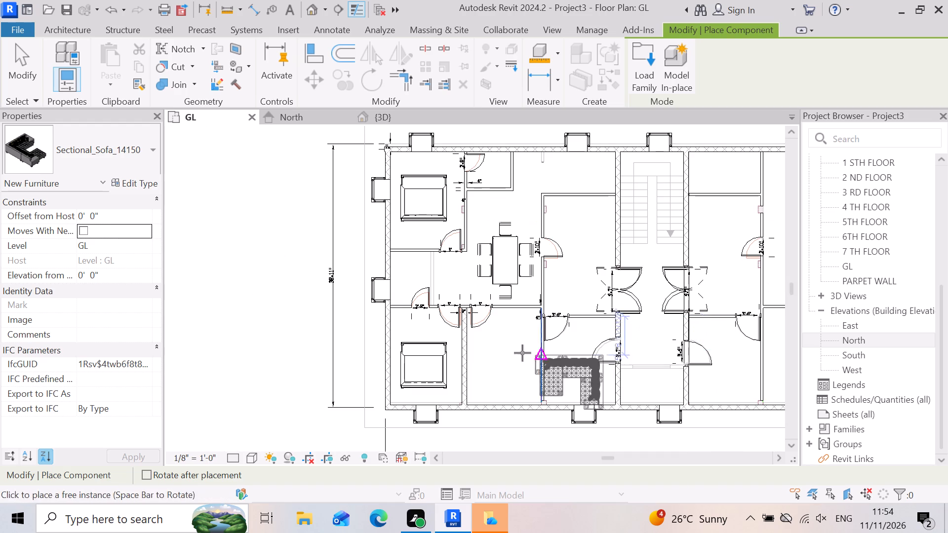
scroll(482, 348, down, 3)
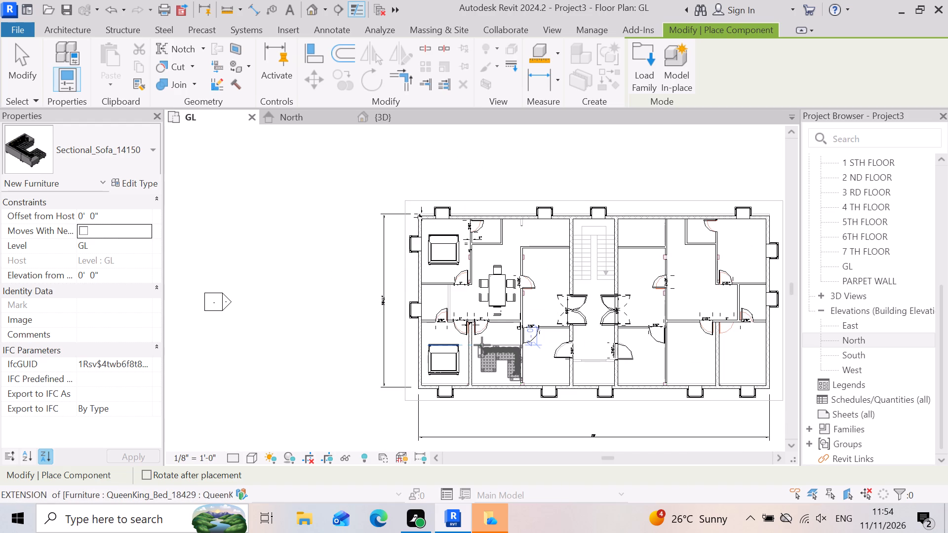
scroll(580, 238, up, 5)
scroll(524, 247, down, 4)
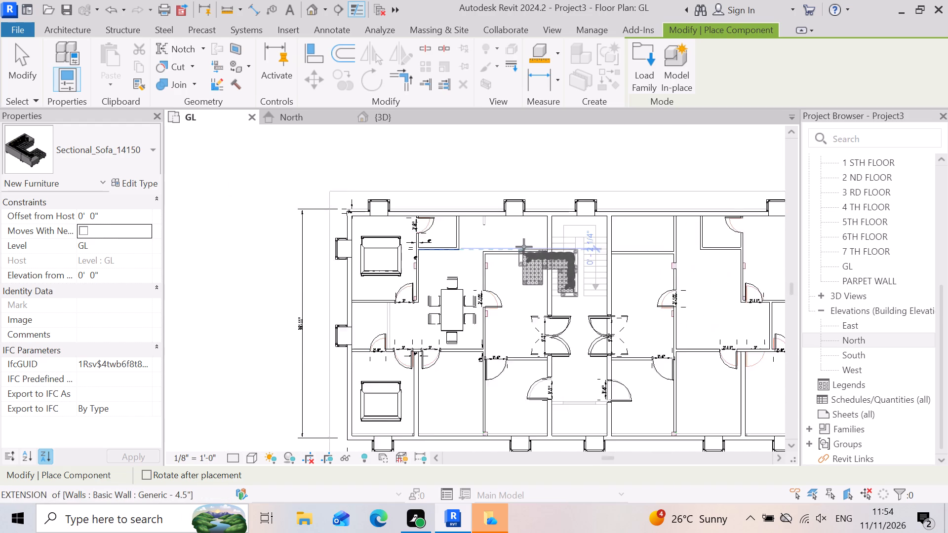
scroll(524, 247, down, 1)
scroll(671, 260, up, 7)
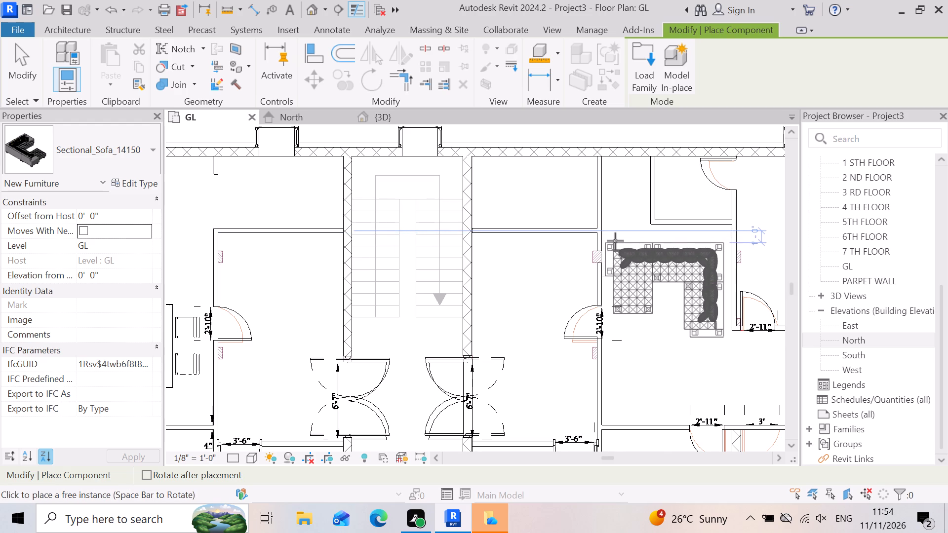
click(618, 239)
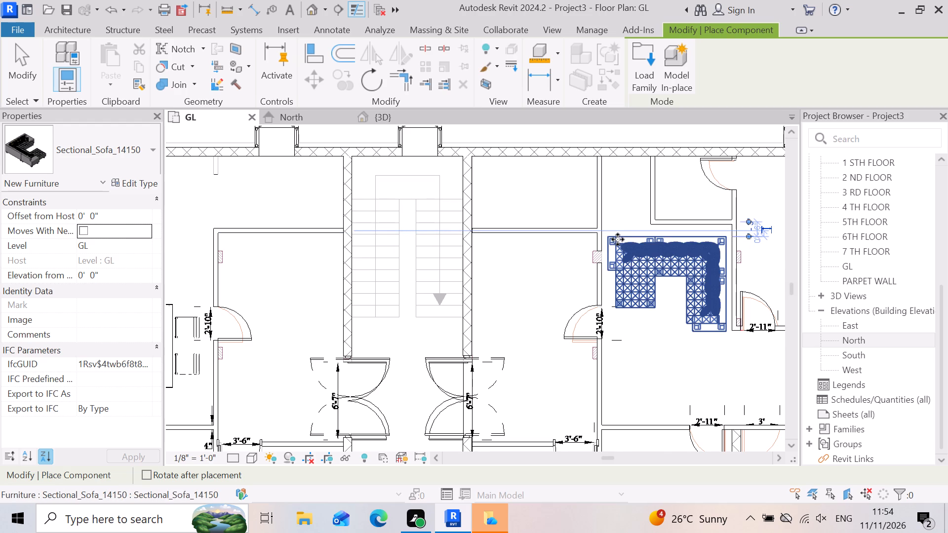
Examine the ground-floor rooms of both apartments for the spot of the next piece of furniture.
scroll(654, 258, down, 4)
scroll(619, 355, down, 3)
scroll(610, 374, up, 5)
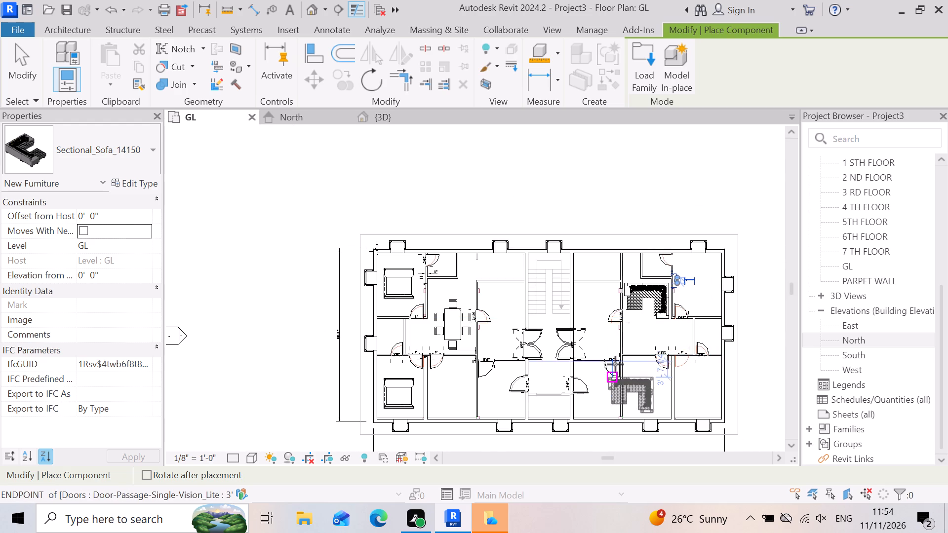
scroll(615, 364, up, 4)
scroll(631, 344, down, 8)
scroll(650, 378, up, 3)
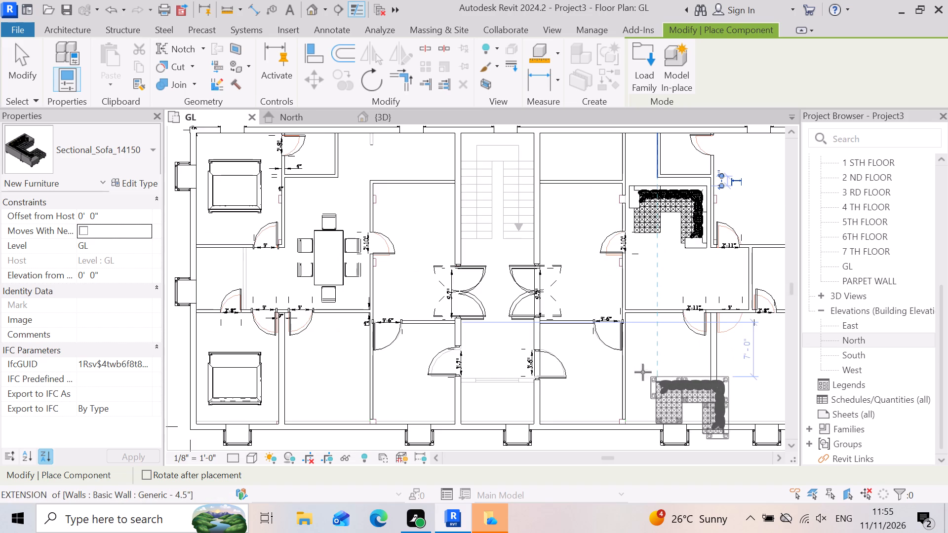
scroll(634, 360, up, 6)
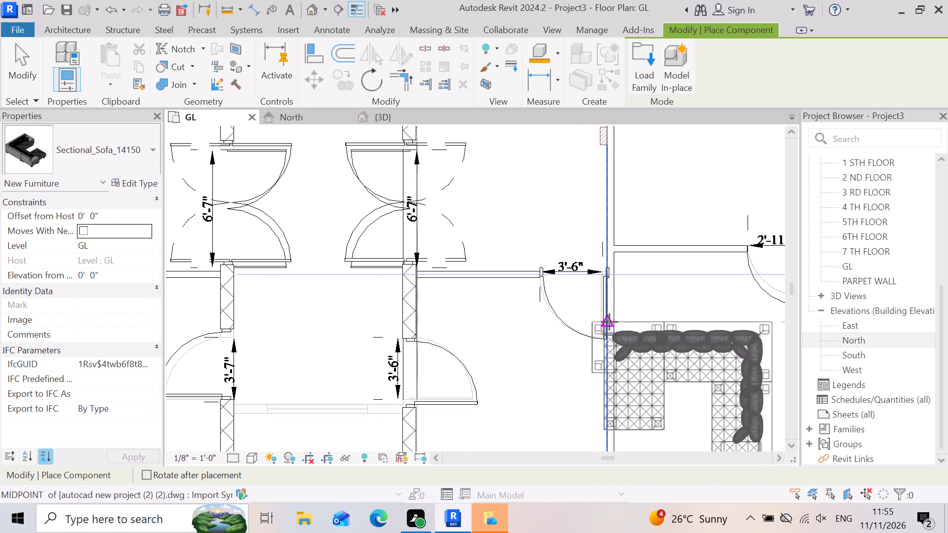
scroll(609, 322, down, 7)
scroll(526, 321, down, 4)
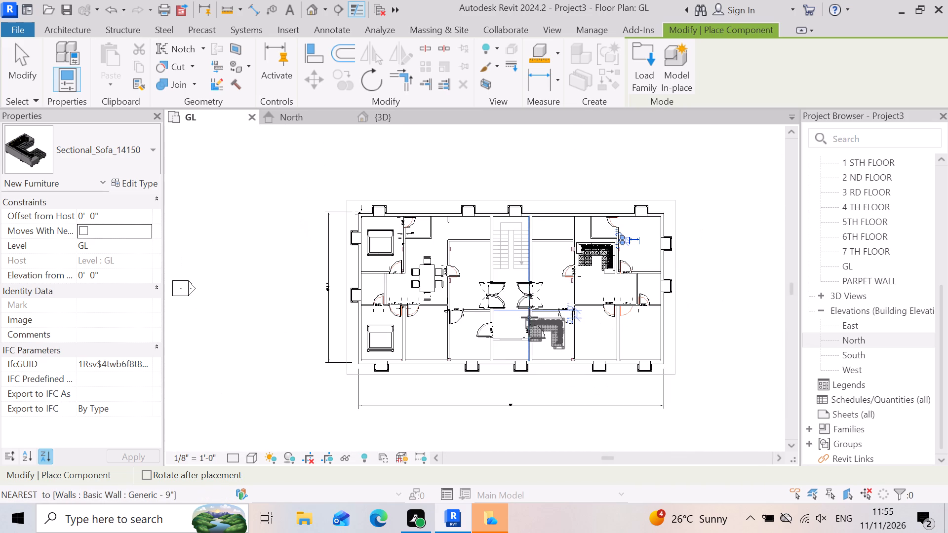
Load the Corner_Sofa_2406 family from the sofa folder of the SHUBHAM CITY library.
scroll(451, 254, up, 12)
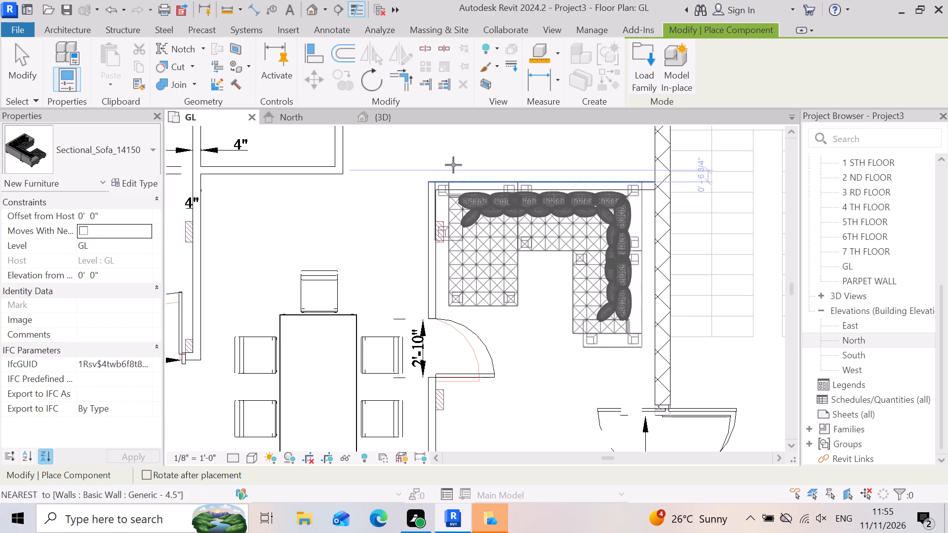
click(643, 56)
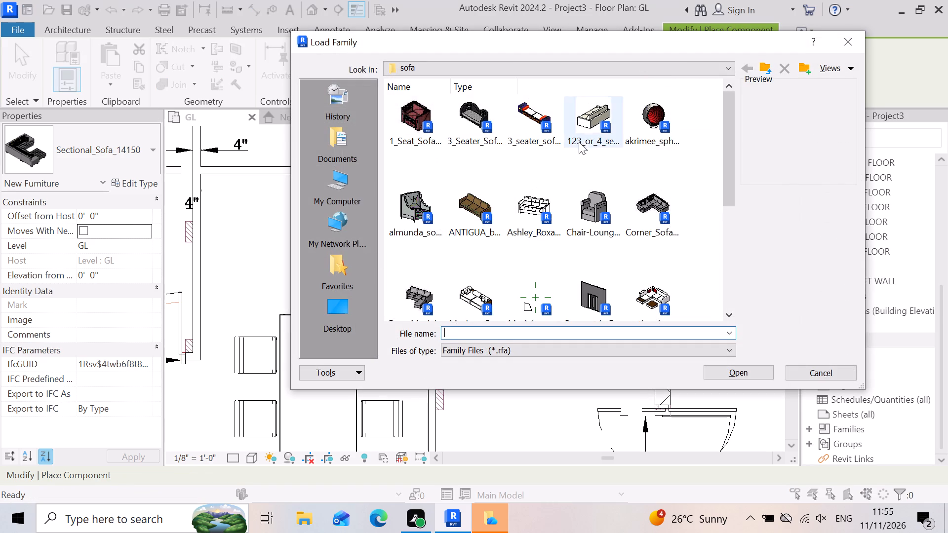
click(652, 288)
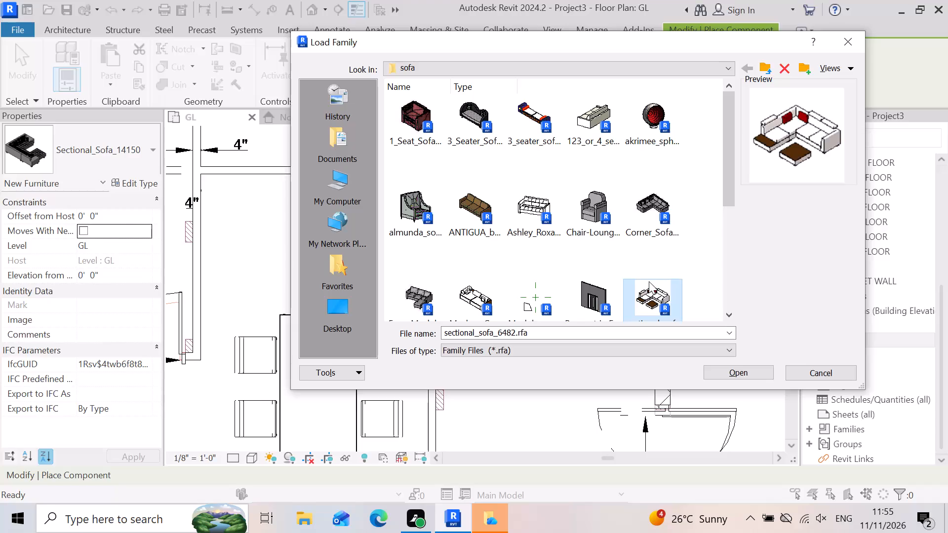
click(652, 209)
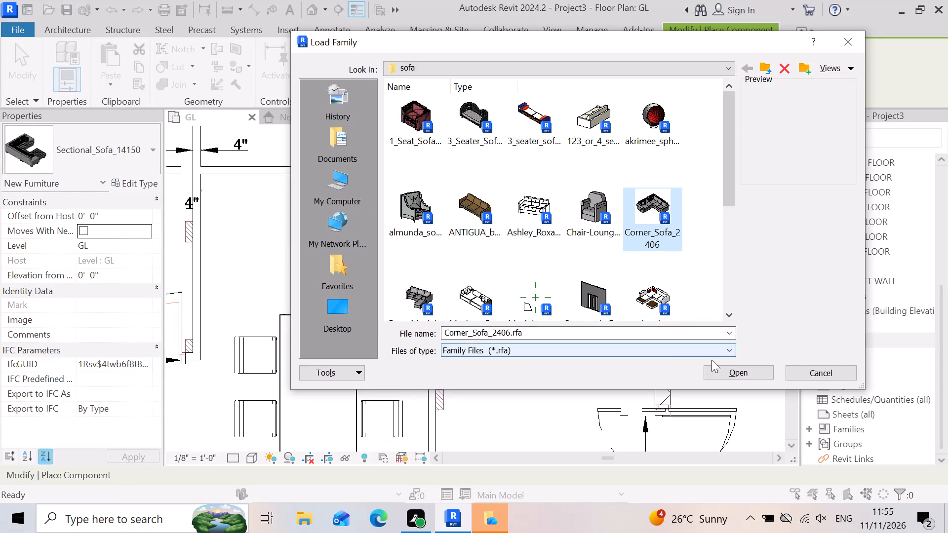
click(725, 367)
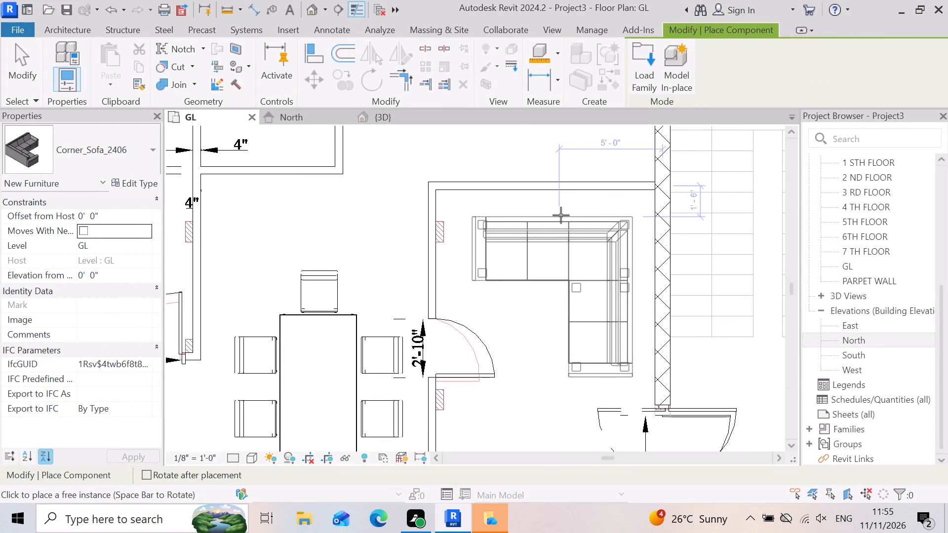
Place the corner sofa in the west apartment's room beside the staircase, centred 5'-0" from the stair wall, back 1'-6" from the north wall.
click(561, 215)
Examine the remaining rooms of both apartments for a place for a second corner sofa.
scroll(554, 305, down, 3)
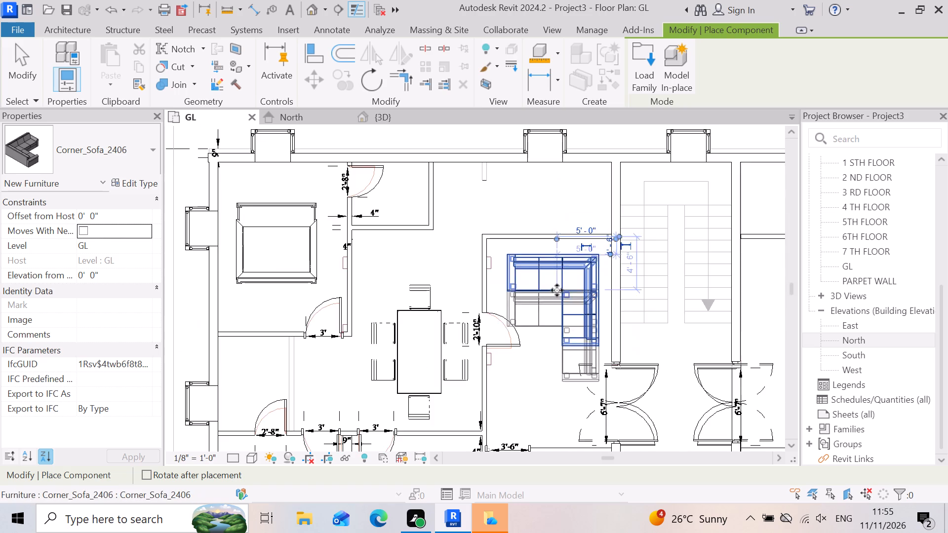
scroll(557, 290, down, 4)
scroll(518, 369, up, 3)
scroll(525, 302, down, 2)
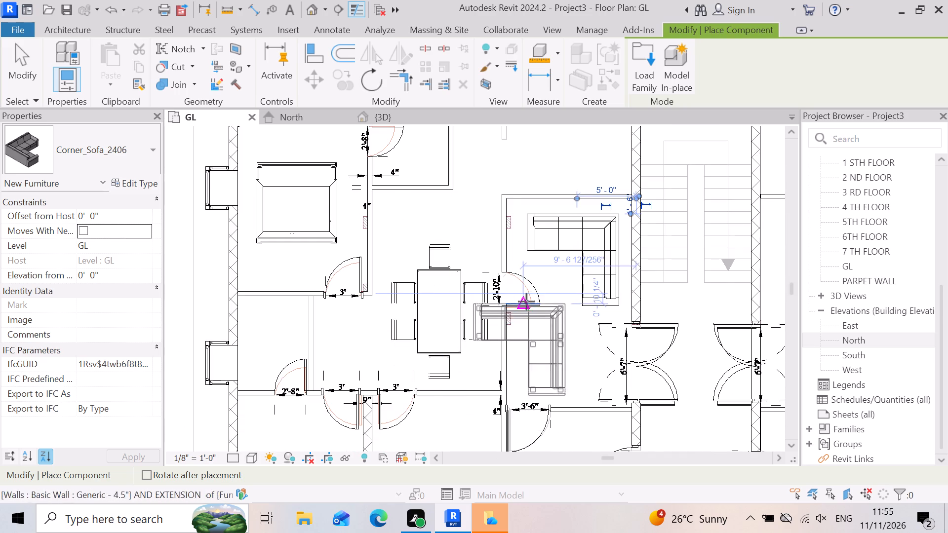
scroll(526, 302, down, 2)
scroll(492, 392, up, 7)
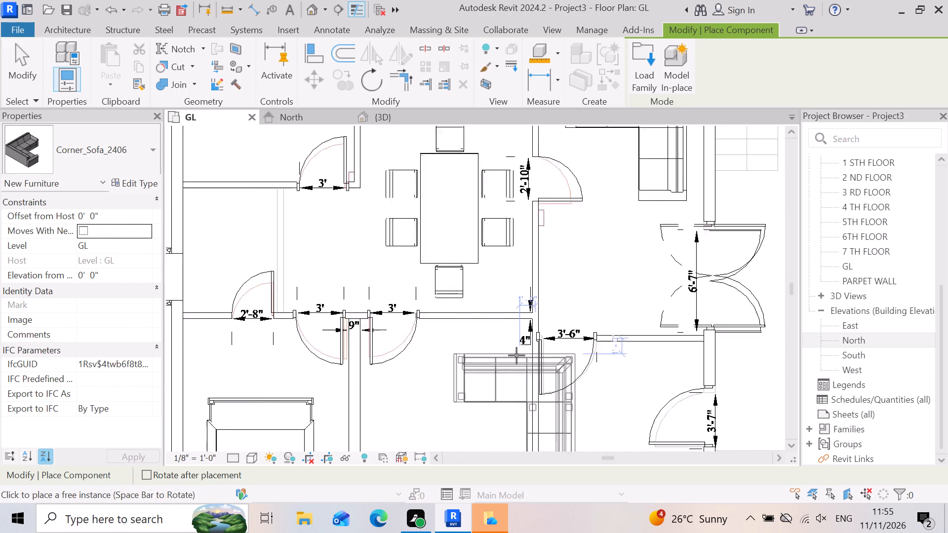
scroll(516, 355, up, 7)
scroll(548, 311, up, 1)
scroll(568, 286, down, 3)
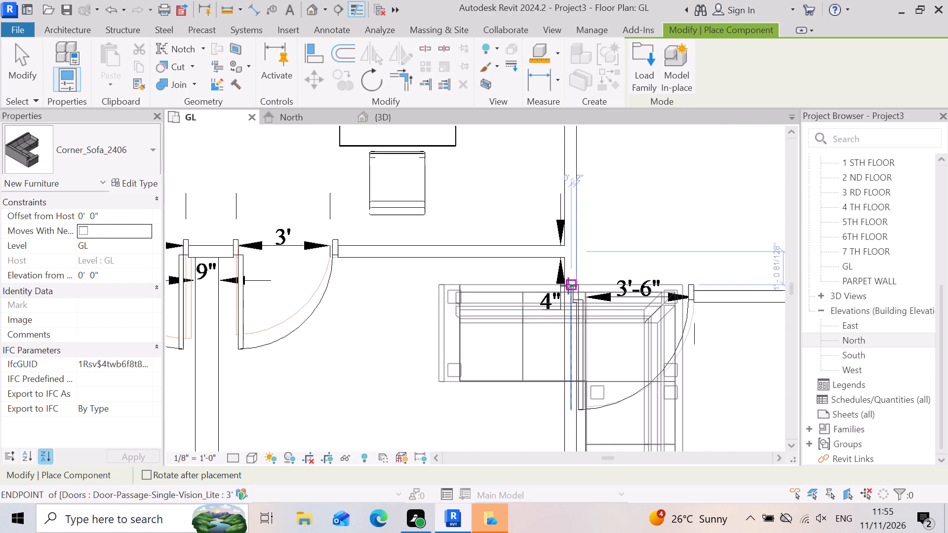
scroll(568, 286, down, 4)
scroll(568, 286, up, 5)
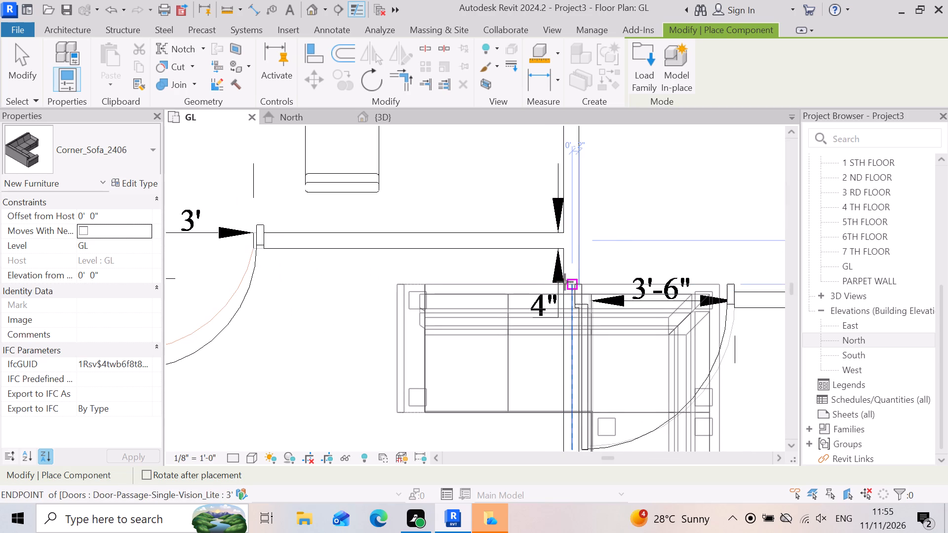
scroll(546, 274, down, 4)
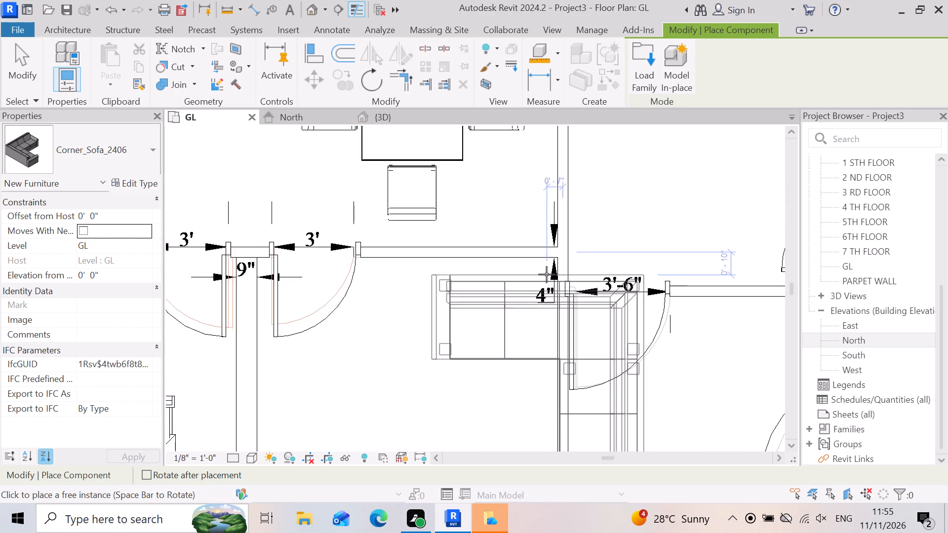
scroll(547, 274, down, 9)
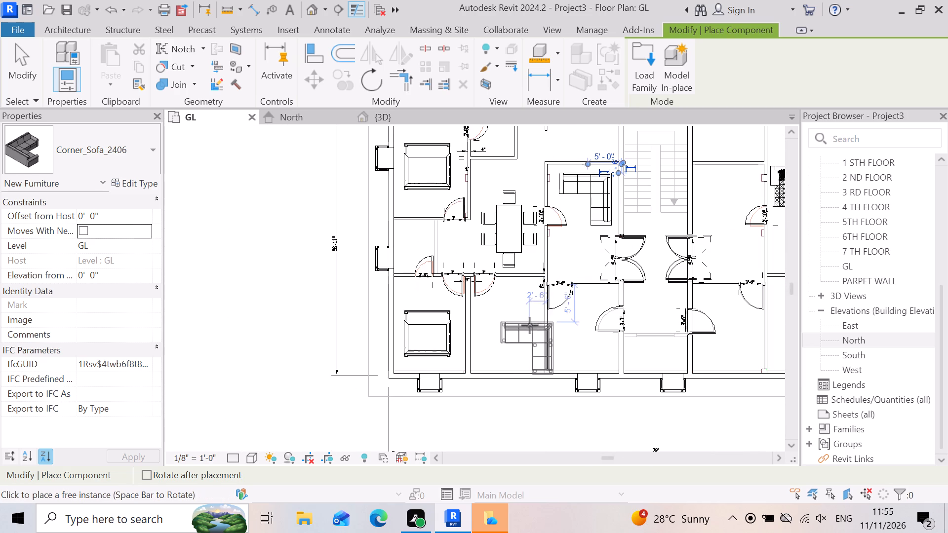
scroll(530, 325, down, 3)
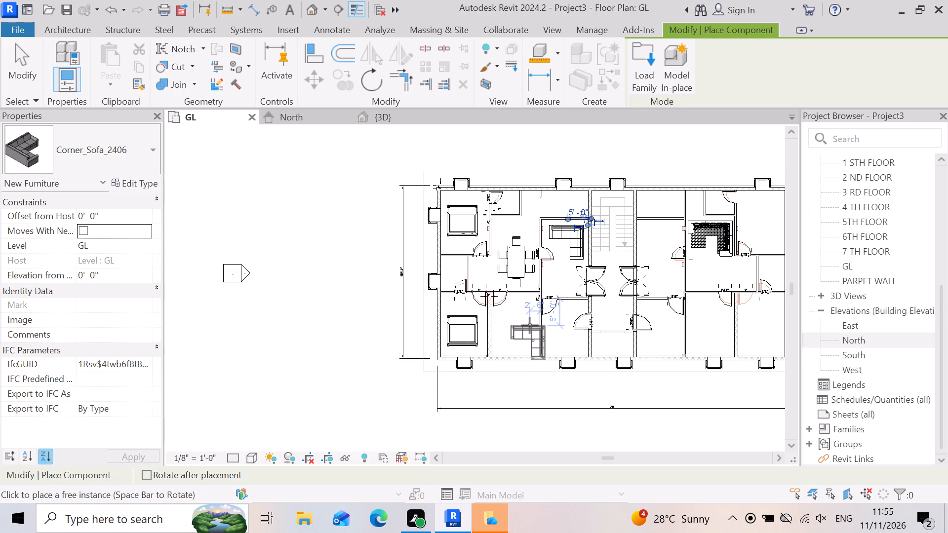
scroll(470, 336, down, 1)
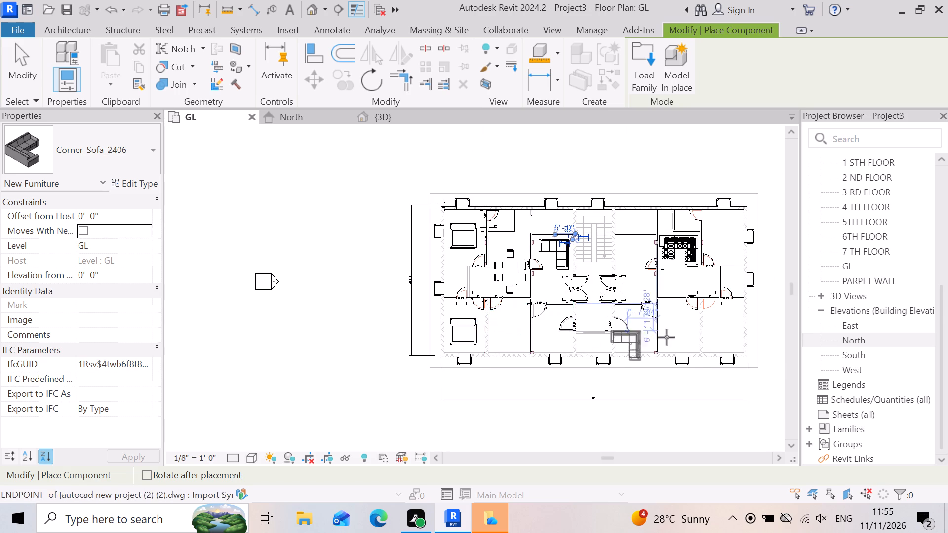
scroll(692, 337, up, 2)
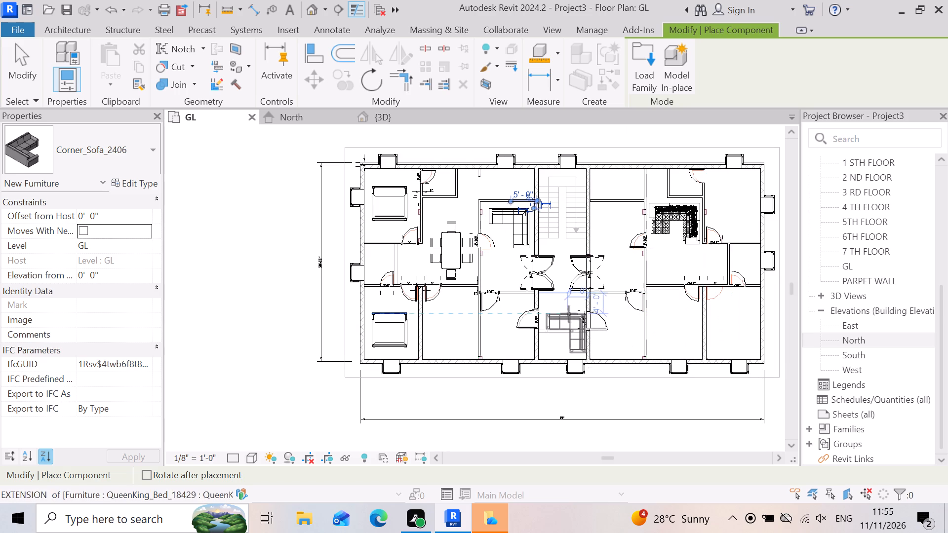
scroll(611, 252, up, 3)
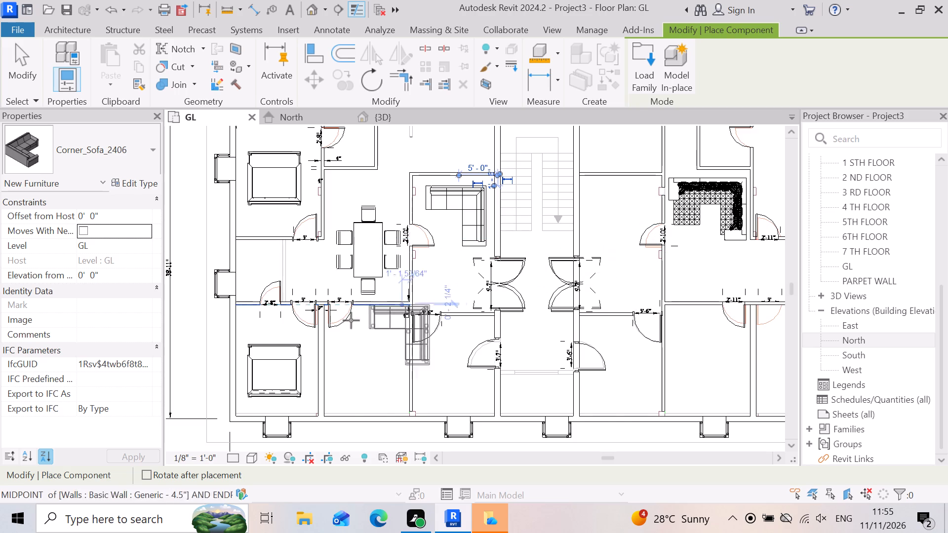
scroll(605, 213, up, 3)
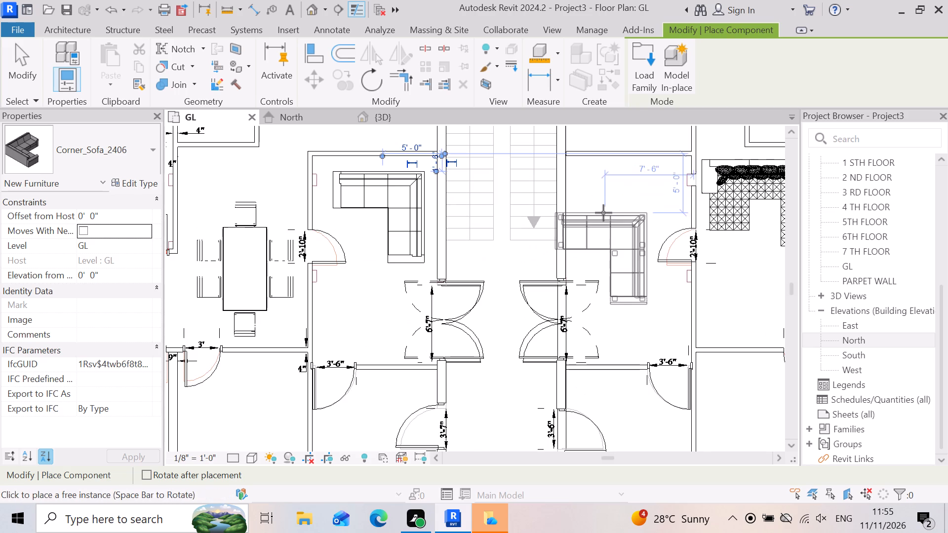
scroll(582, 242, down, 6)
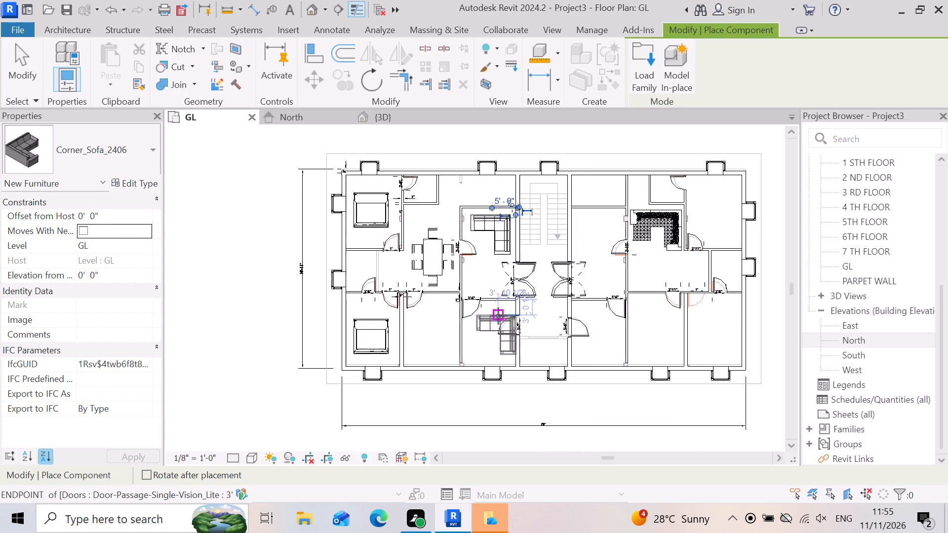
scroll(495, 319, up, 6)
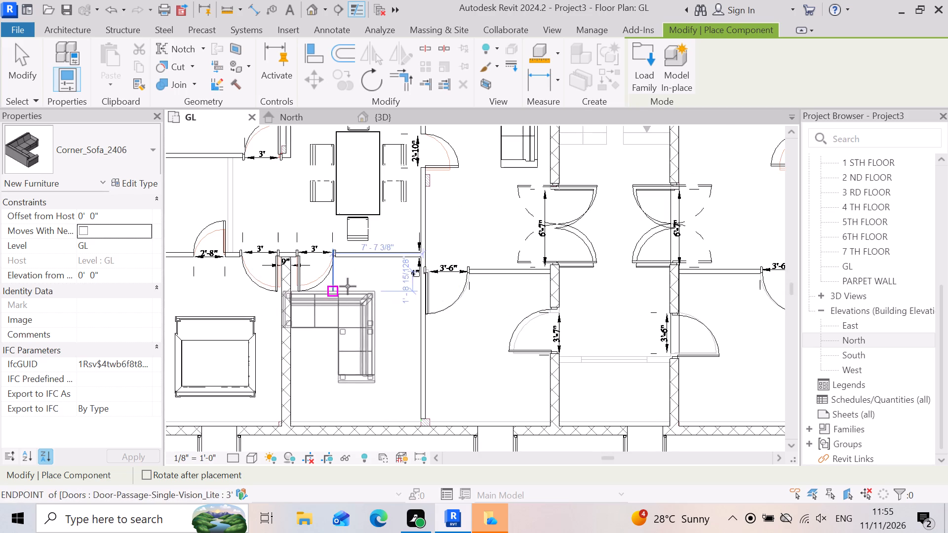
scroll(483, 294, down, 6)
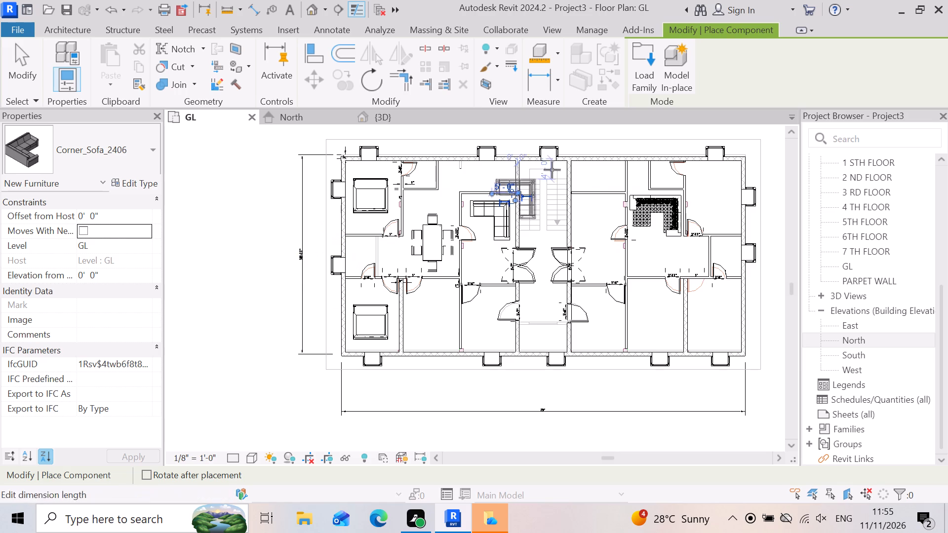
scroll(577, 262, up, 5)
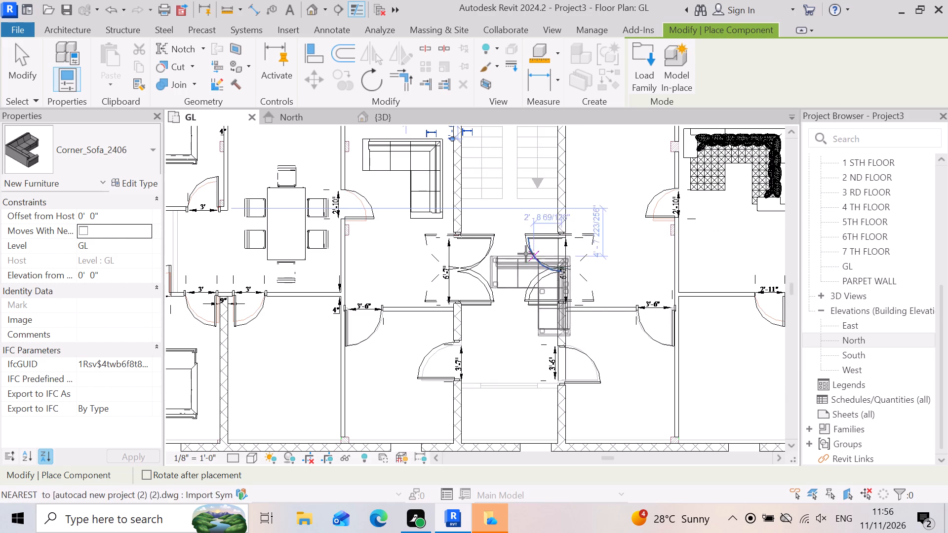
scroll(479, 240, down, 3)
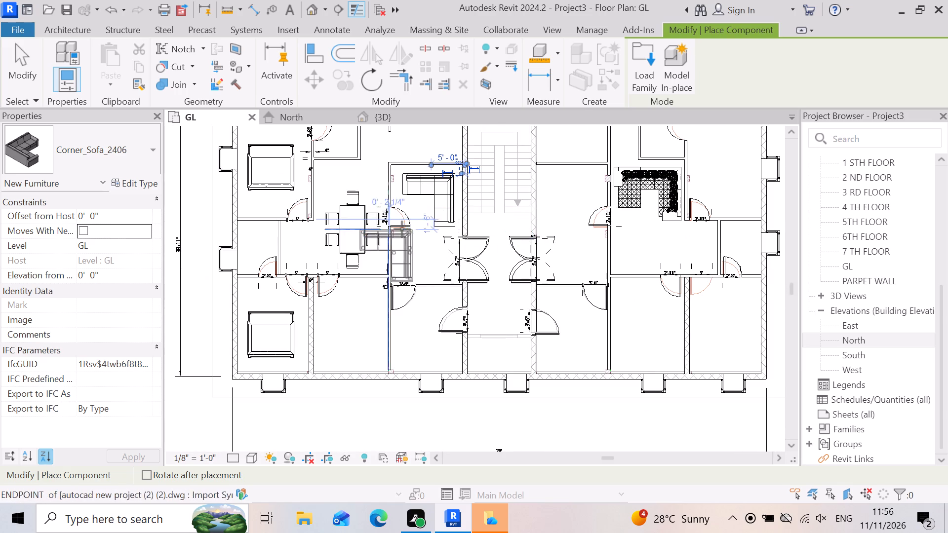
scroll(432, 235, up, 3)
scroll(415, 265, down, 3)
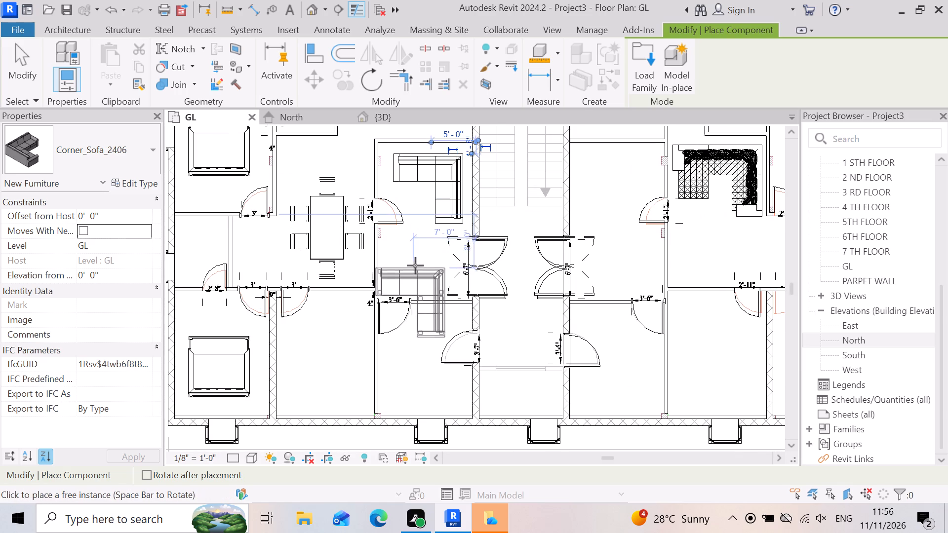
scroll(426, 267, down, 4)
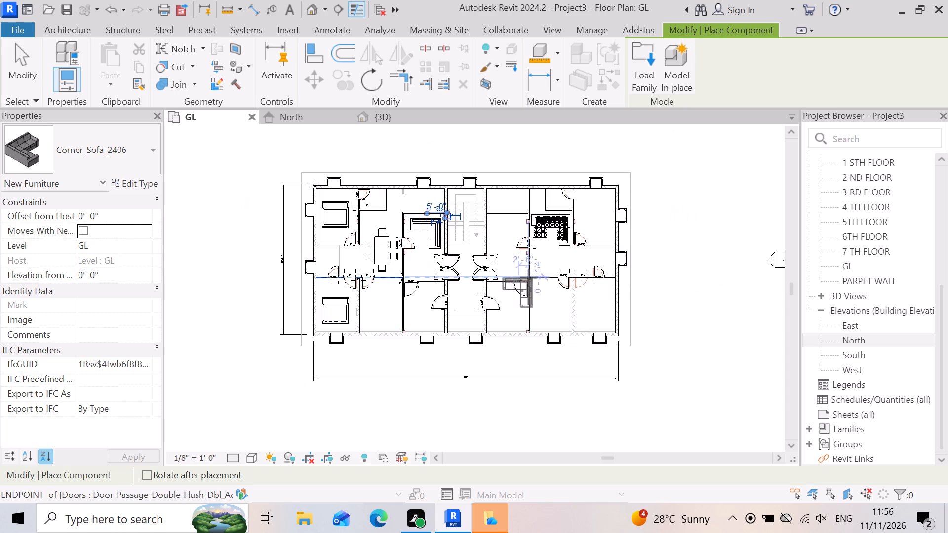
Place a corner sofa in the east apartment's southeast corner room, centred about 5'-0" from the east wall and 3'-11" below the north wall.
scroll(541, 283, up, 5)
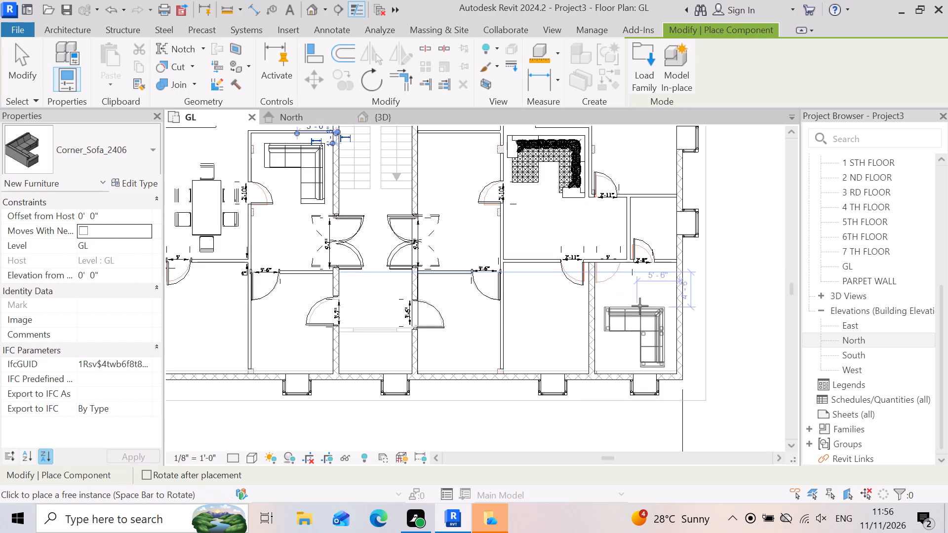
click(642, 290)
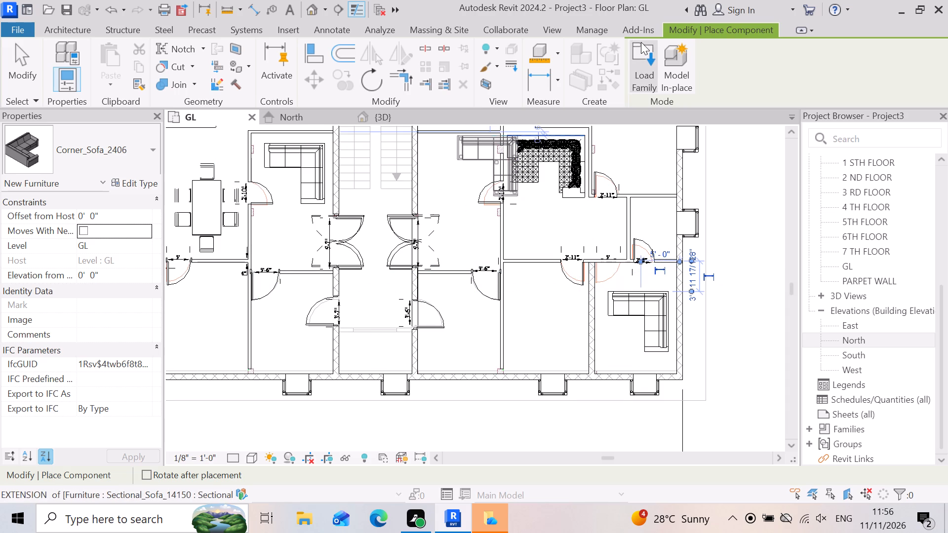
Load the Kitchen_5847 family from the KITCHEN folder of the SHUBHAM CITY library.
click(658, 56)
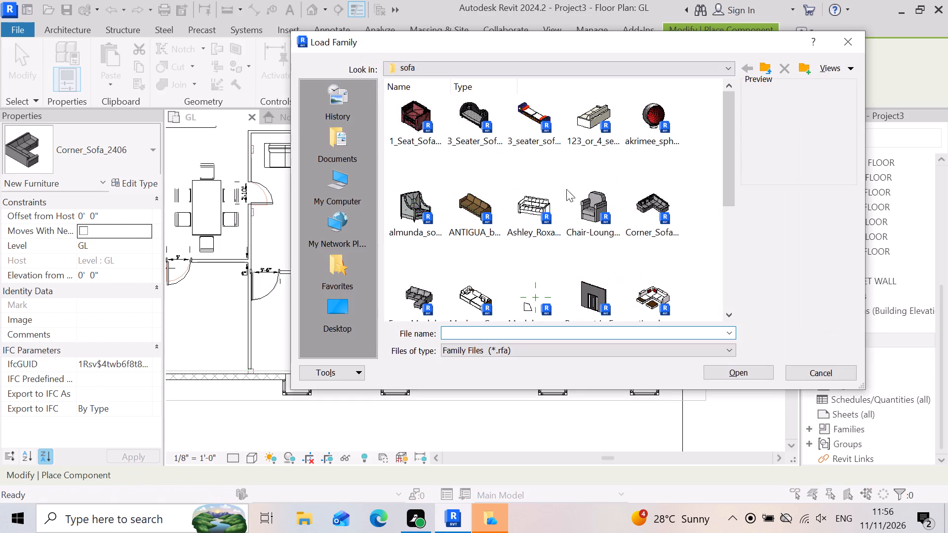
click(764, 70)
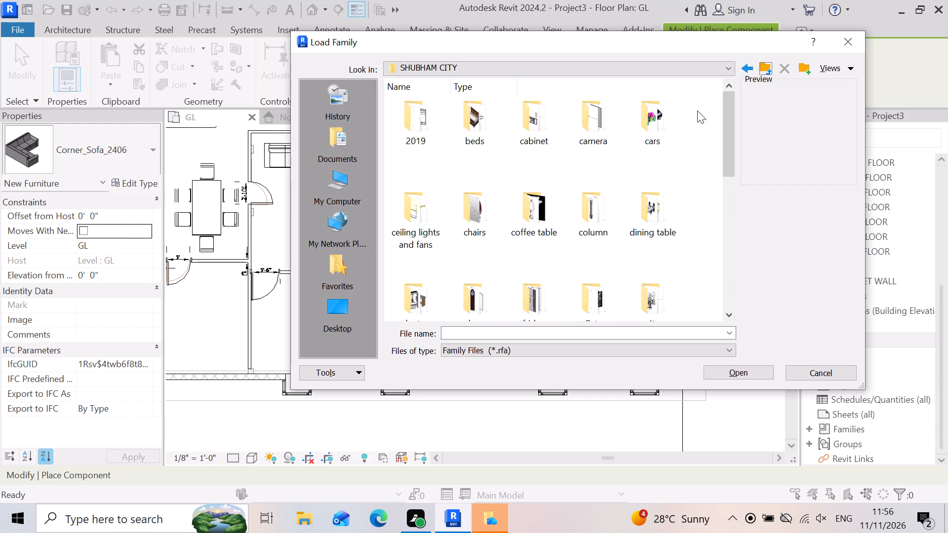
scroll(531, 180, down, 1)
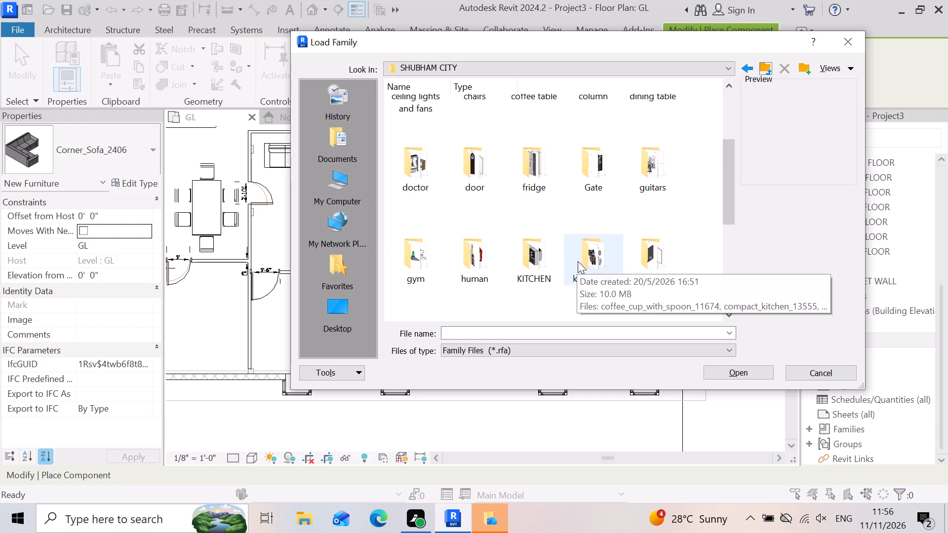
double_click(518, 269)
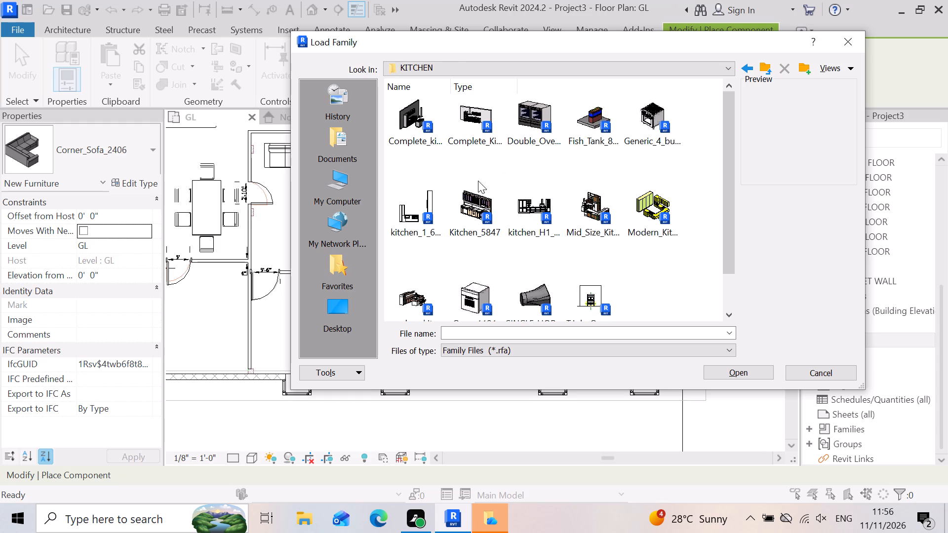
click(471, 207)
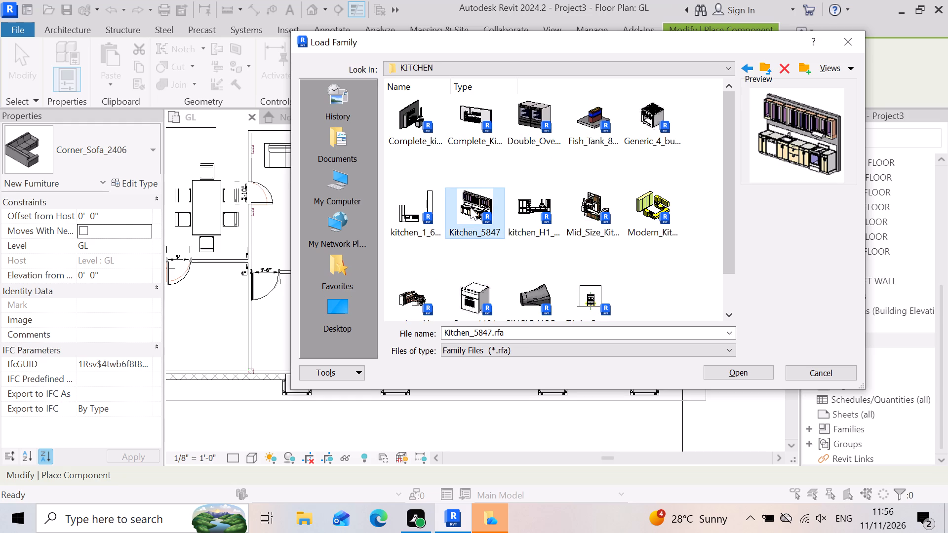
click(720, 372)
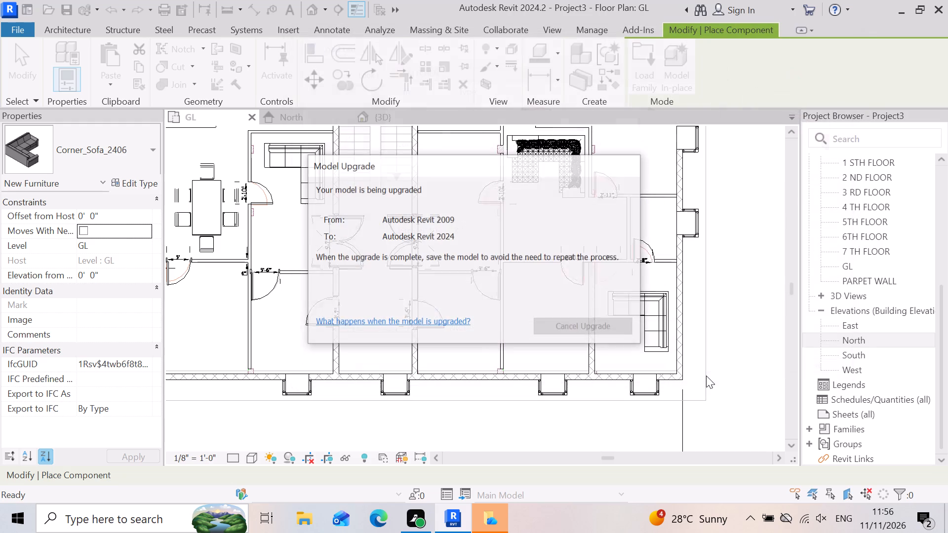
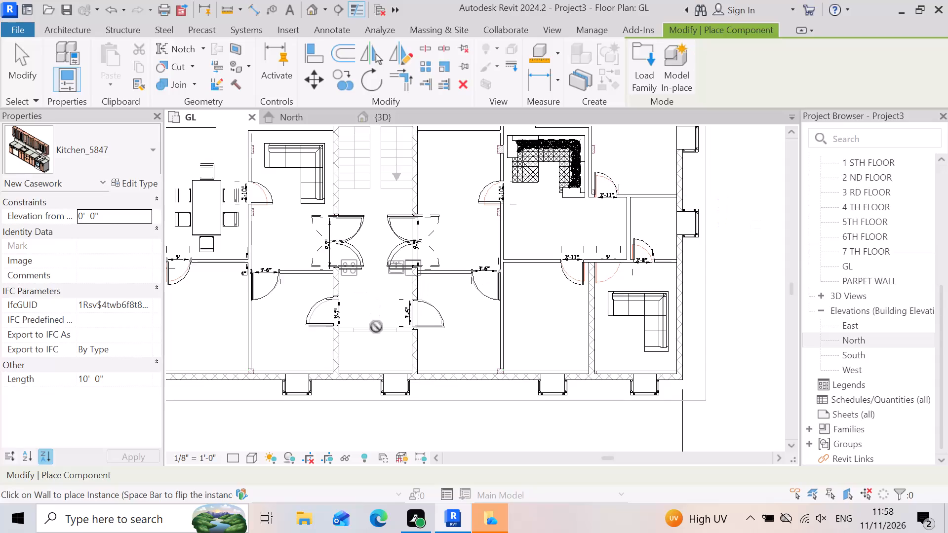
Place Kitchen_5847 in the east apartment along the staircase's east wall, centred about 14'-8 1/2" south of the north wall.
scroll(397, 333, up, 4)
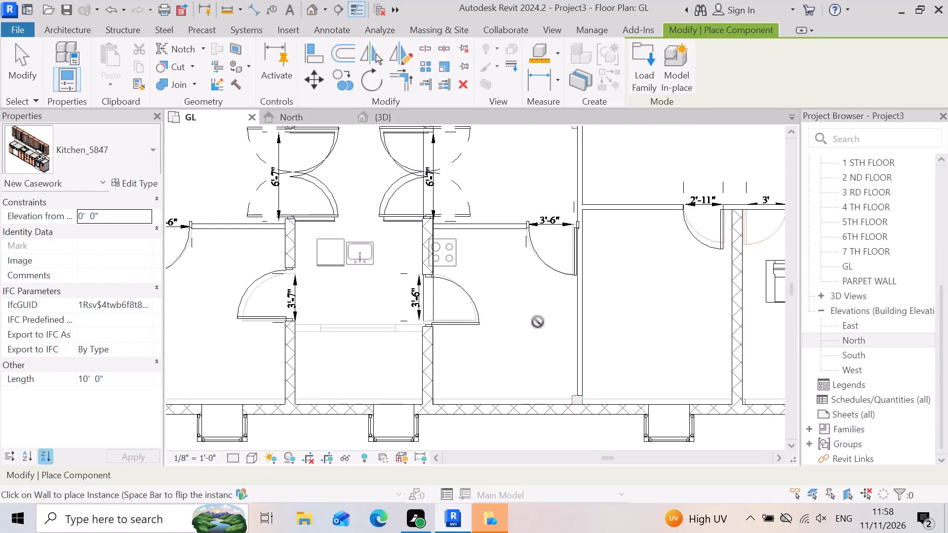
scroll(538, 322, down, 3)
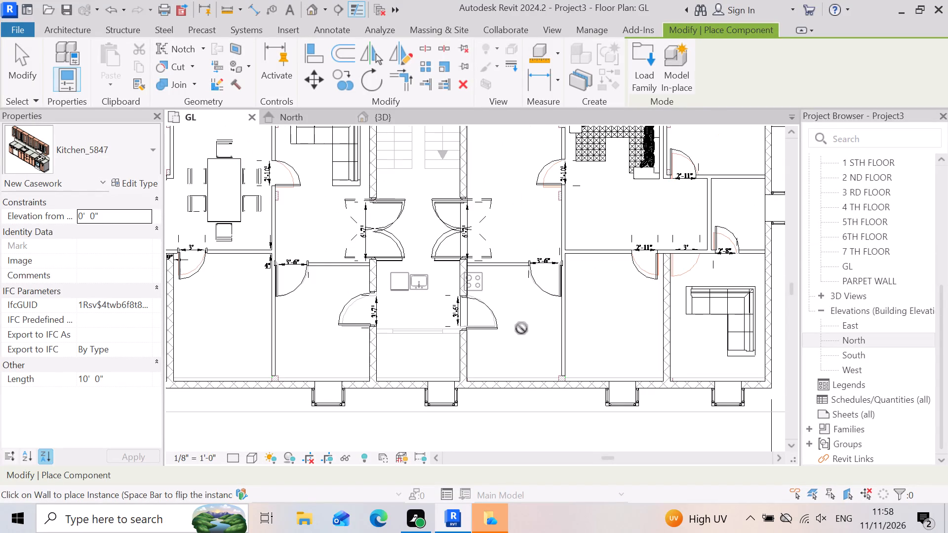
scroll(503, 362, up, 3)
scroll(618, 318, down, 5)
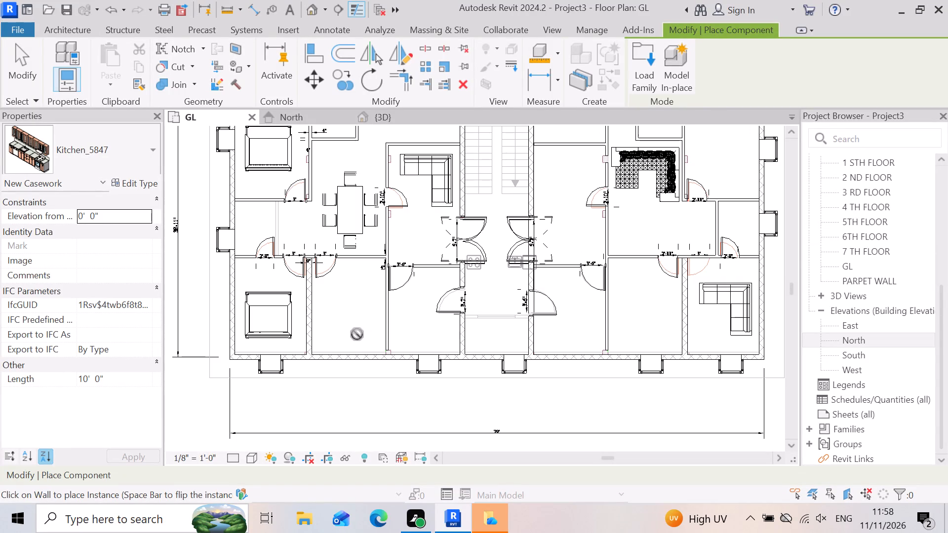
scroll(432, 317, down, 3)
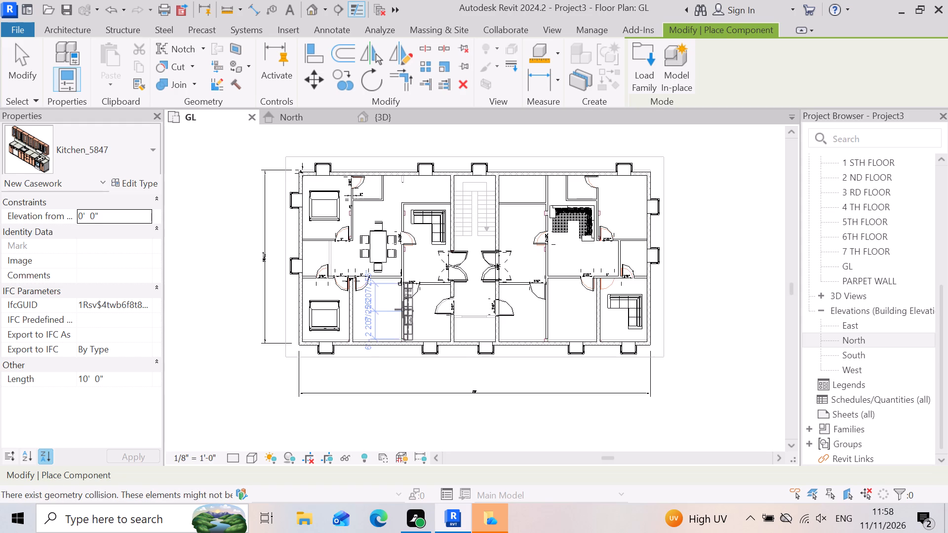
scroll(403, 309, up, 6)
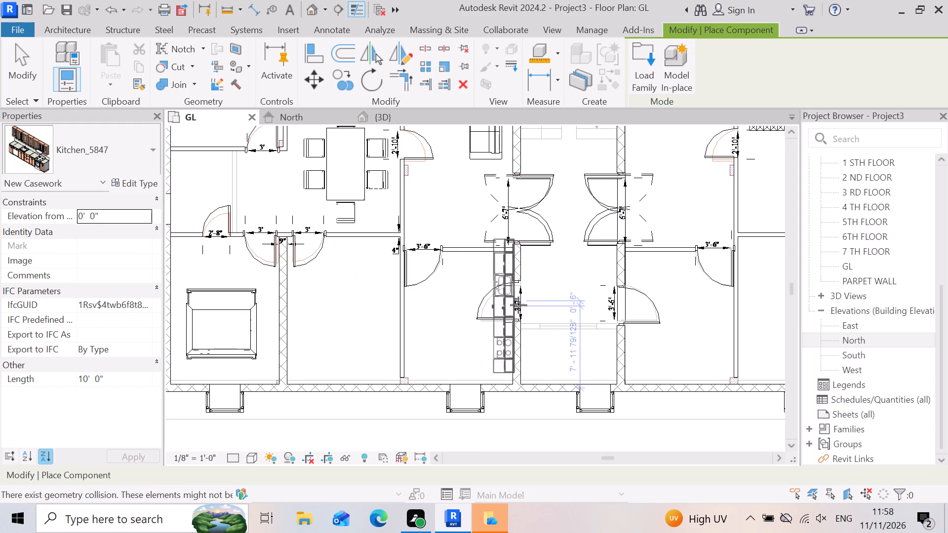
scroll(504, 309, down, 2)
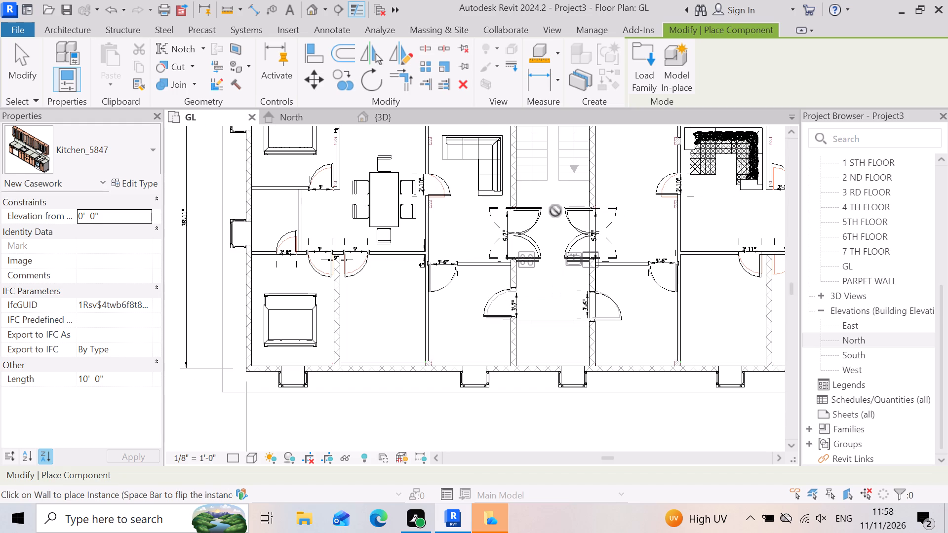
scroll(610, 251, down, 4)
scroll(650, 217, up, 3)
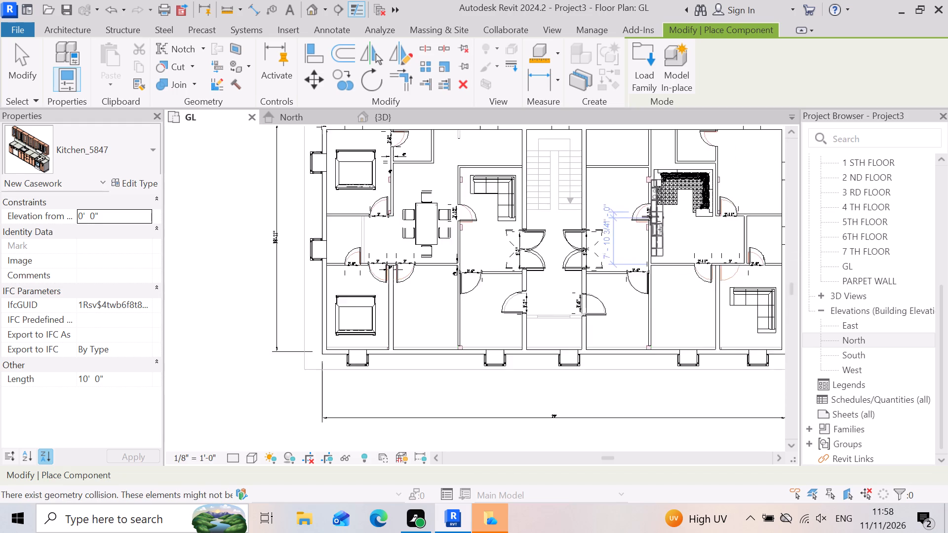
scroll(650, 217, up, 3)
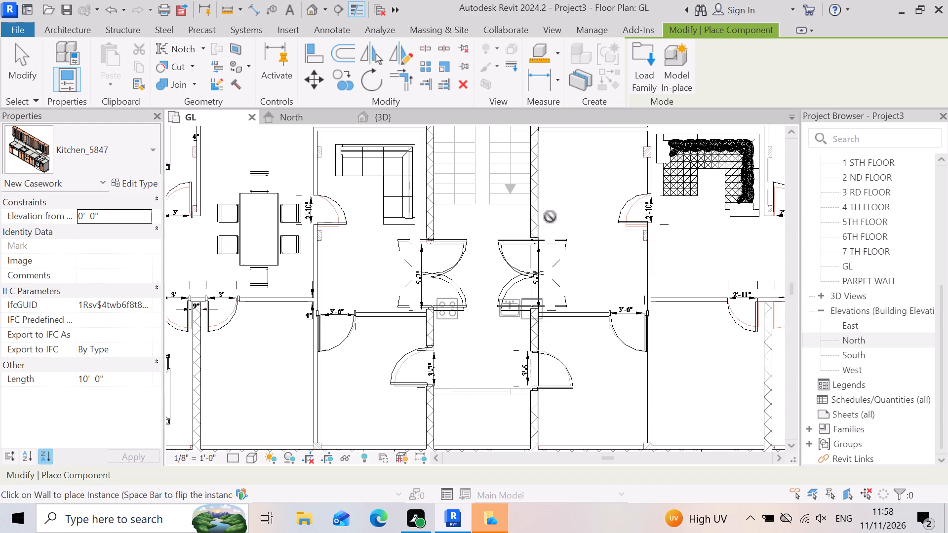
scroll(561, 244, down, 4)
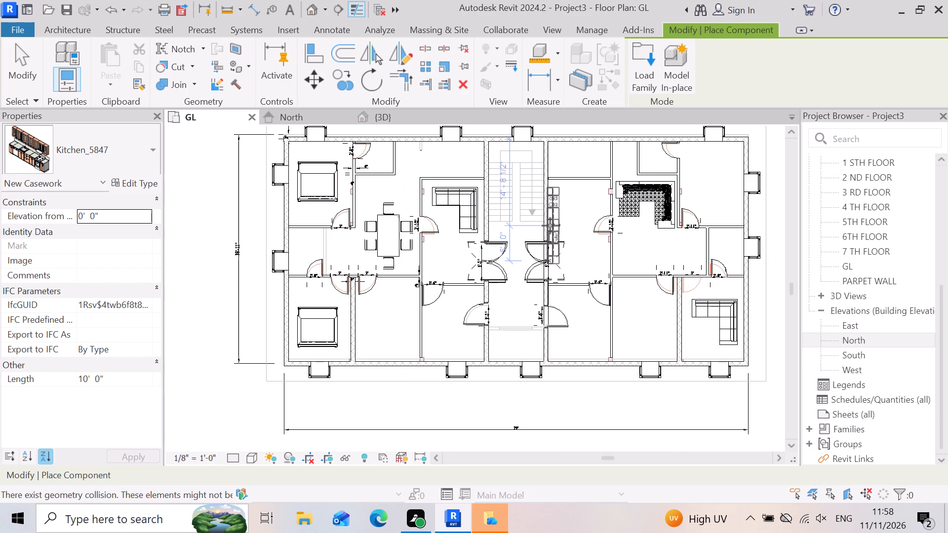
click(551, 225)
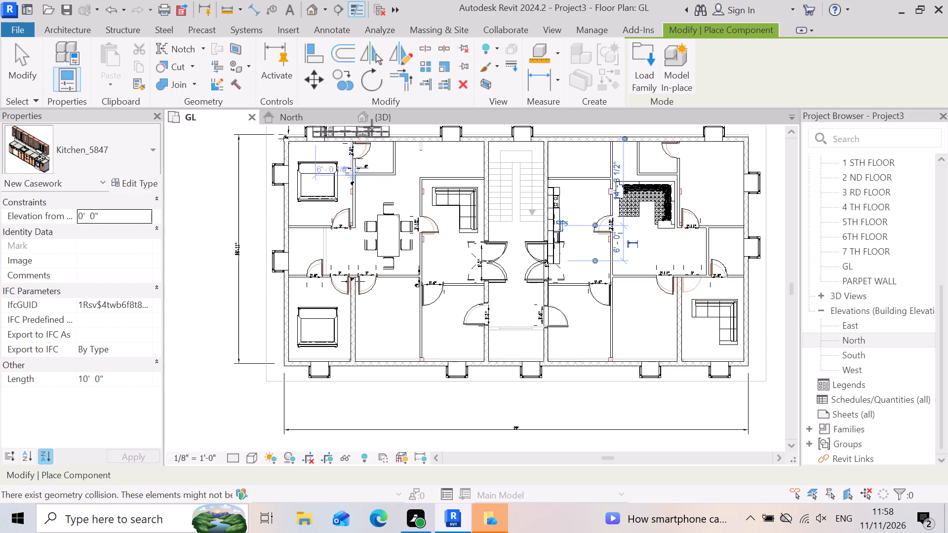
Examine the placed kitchen run and the surrounding rooms in the 3D view from the back, side and front.
click(411, 117)
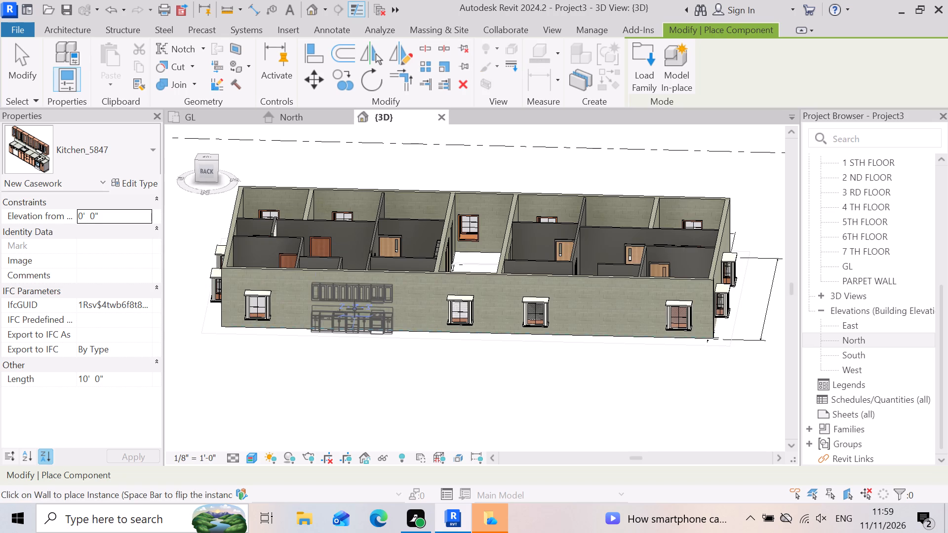
scroll(356, 308, up, 8)
scroll(533, 296, down, 3)
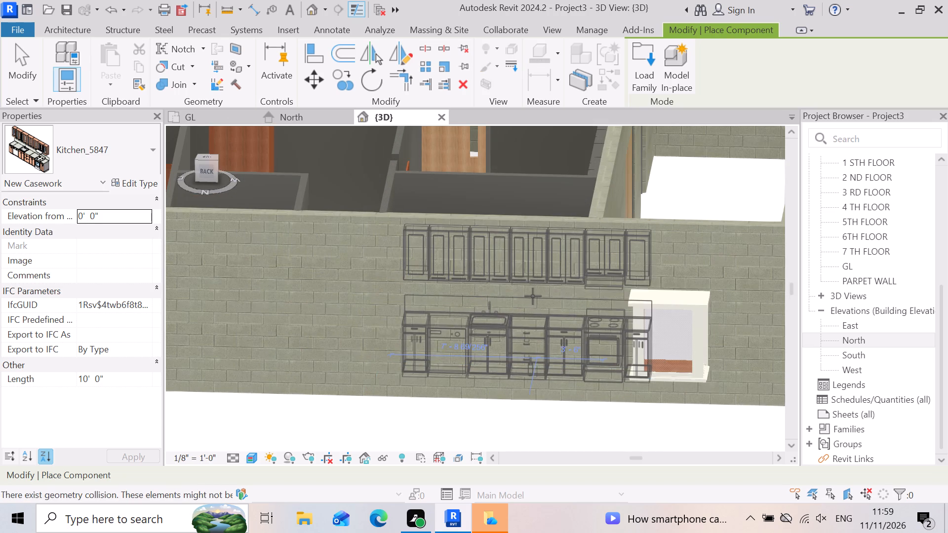
scroll(474, 297, down, 6)
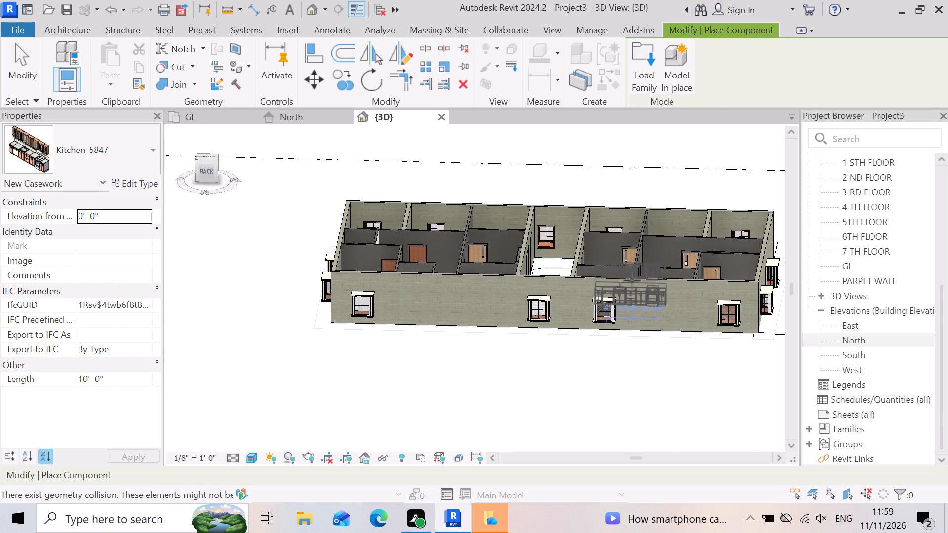
right_drag(655, 336, 357, 265)
shift+middle_drag(609, 313, 357, 265)
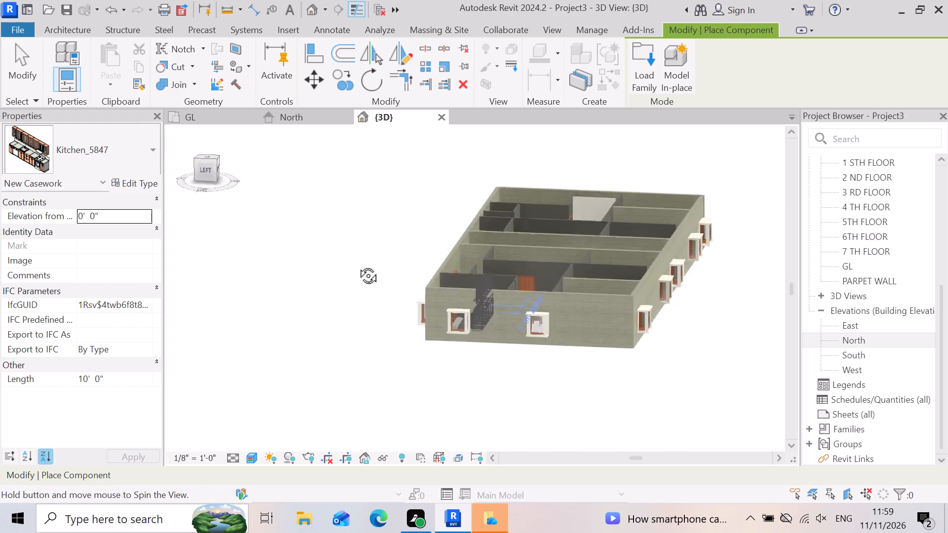
shift+middle_drag(357, 265, 331, 258)
right_drag(357, 265, 365, 270)
scroll(434, 330, down, 3)
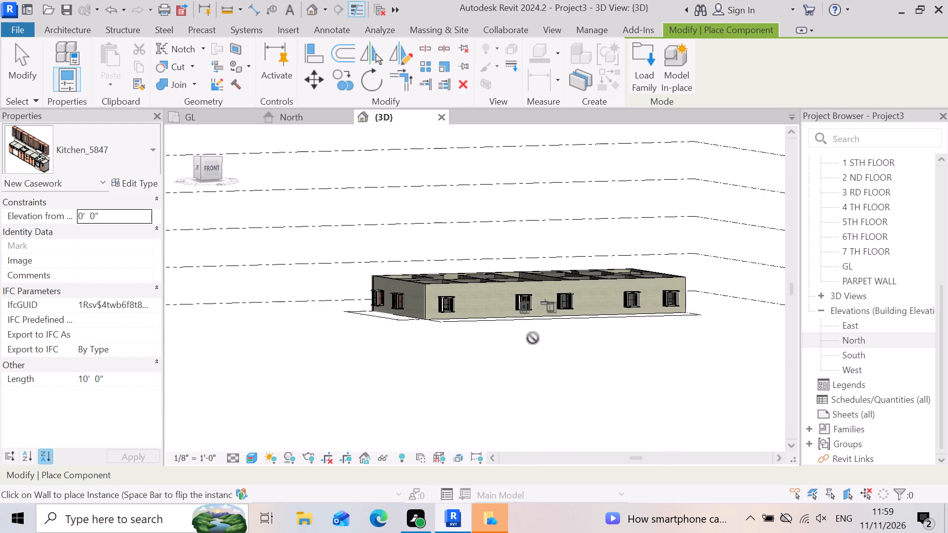
shift+right_drag(533, 338, 462, 367)
shift+middle_drag(491, 341, 449, 441)
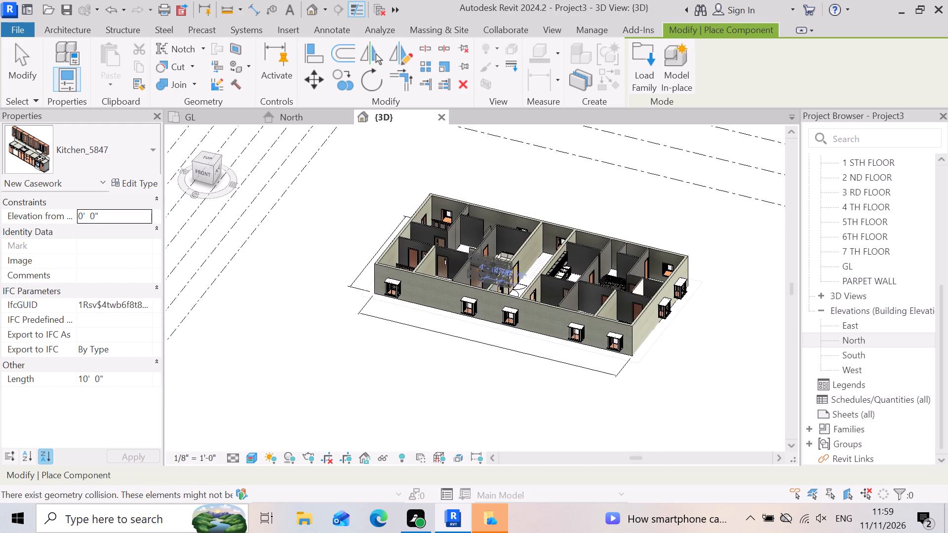
scroll(507, 260, up, 5)
scroll(350, 320, up, 2)
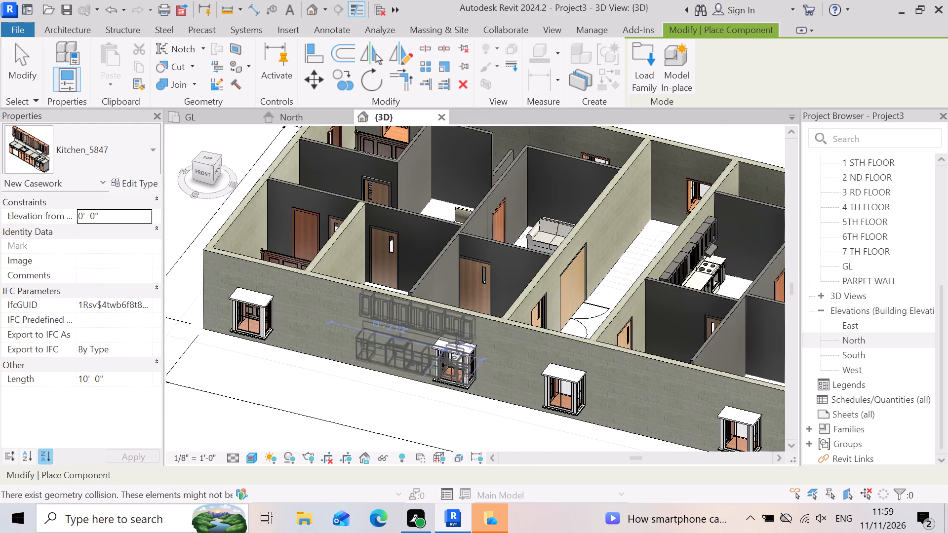
scroll(479, 351, up, 3)
scroll(572, 376, down, 2)
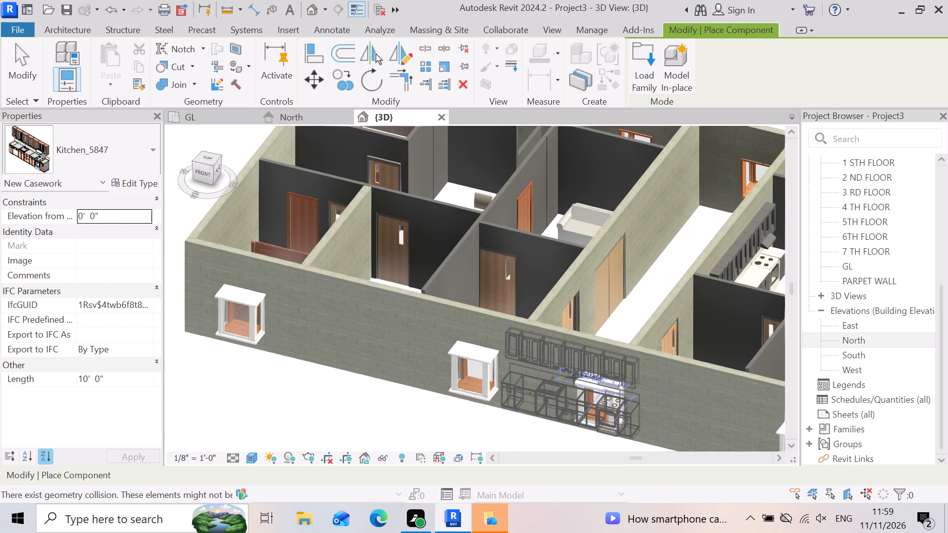
scroll(425, 357, down, 1)
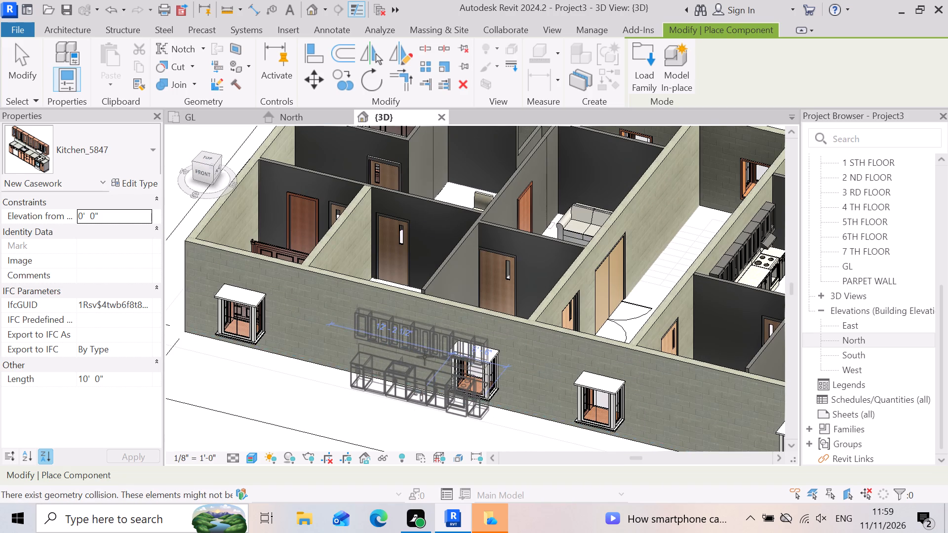
scroll(376, 275, up, 10)
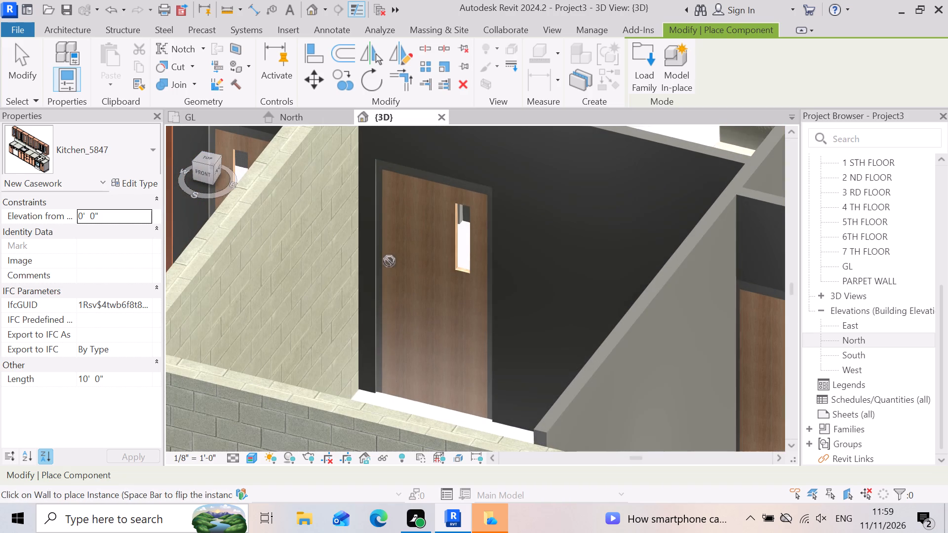
End kitchen placement and examine both apartments' furnished rooms in 3D, including the partition between the kitchen and the sectional sofa.
key(Escape)
scroll(407, 288, down, 4)
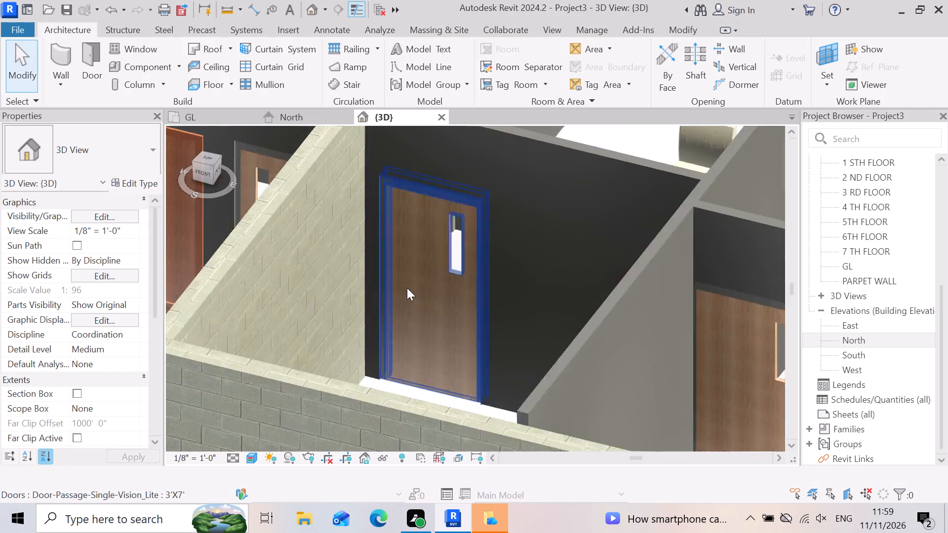
scroll(407, 288, down, 3)
scroll(208, 340, up, 2)
scroll(230, 297, up, 5)
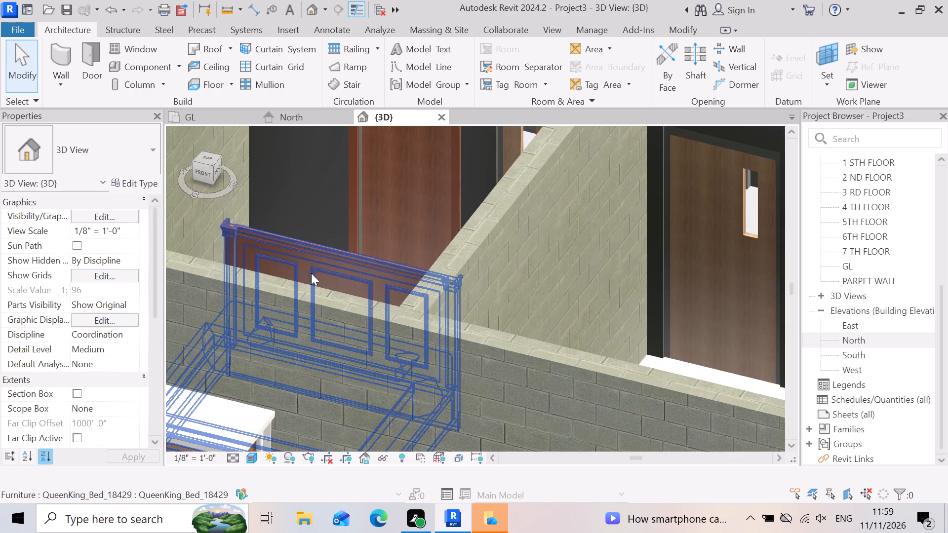
scroll(389, 277, down, 3)
right_drag(268, 316, 320, 315)
shift+middle_drag(272, 309, 320, 315)
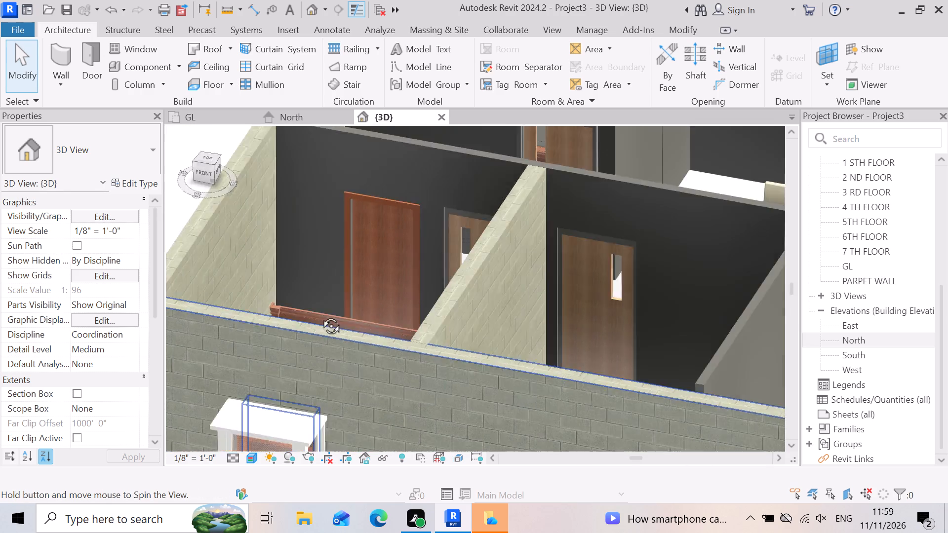
shift+middle_drag(320, 315, 402, 351)
right_drag(320, 315, 402, 351)
scroll(252, 287, down, 6)
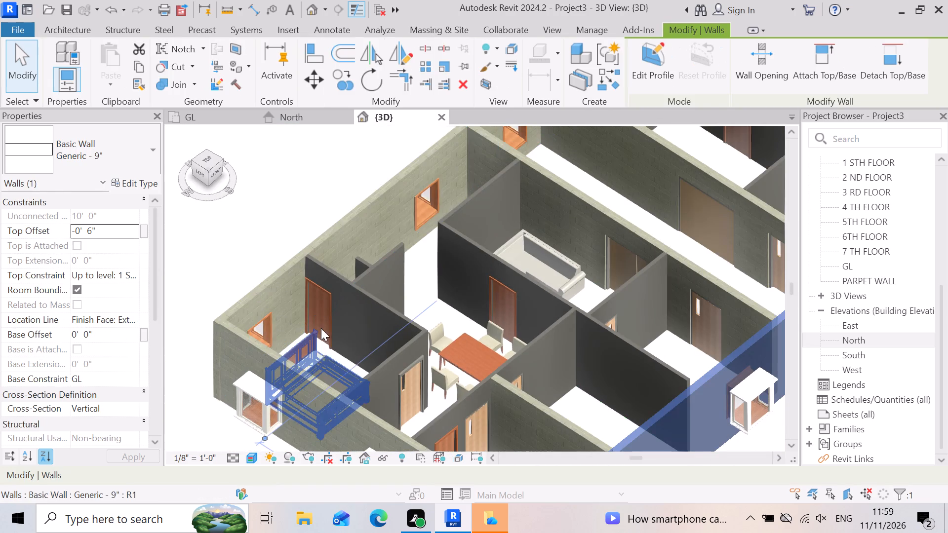
scroll(321, 328, down, 3)
scroll(407, 421, up, 2)
scroll(390, 376, down, 3)
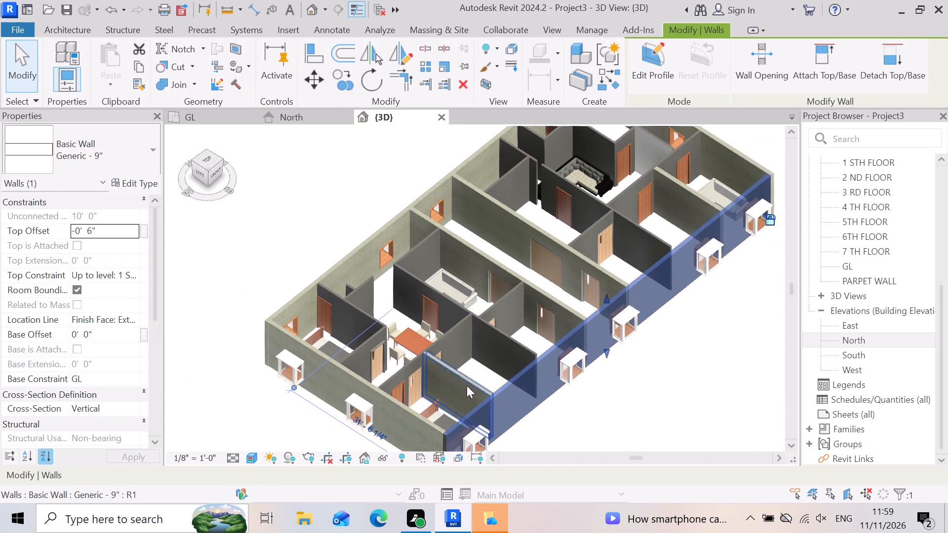
scroll(496, 394, up, 2)
scroll(393, 366, up, 2)
scroll(332, 348, down, 2)
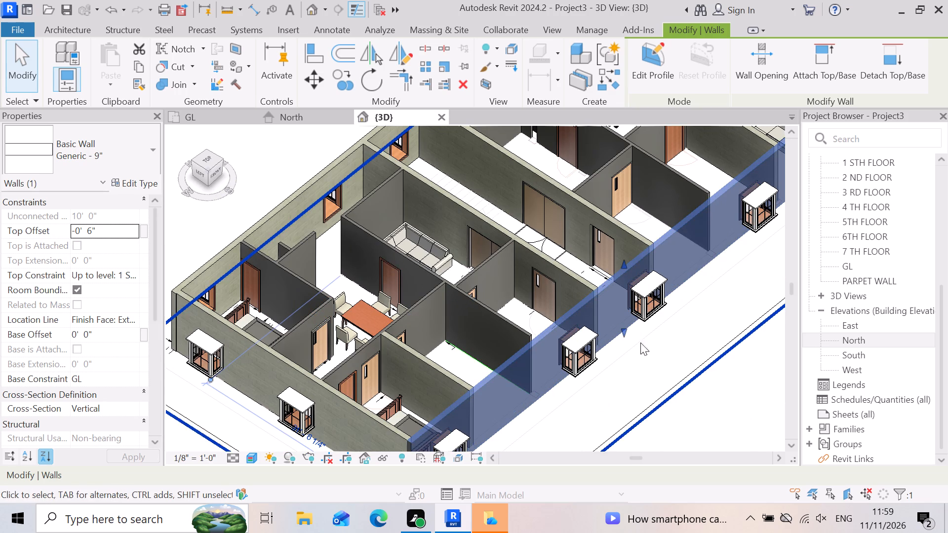
scroll(534, 329, down, 1)
scroll(542, 355, up, 1)
scroll(535, 355, down, 2)
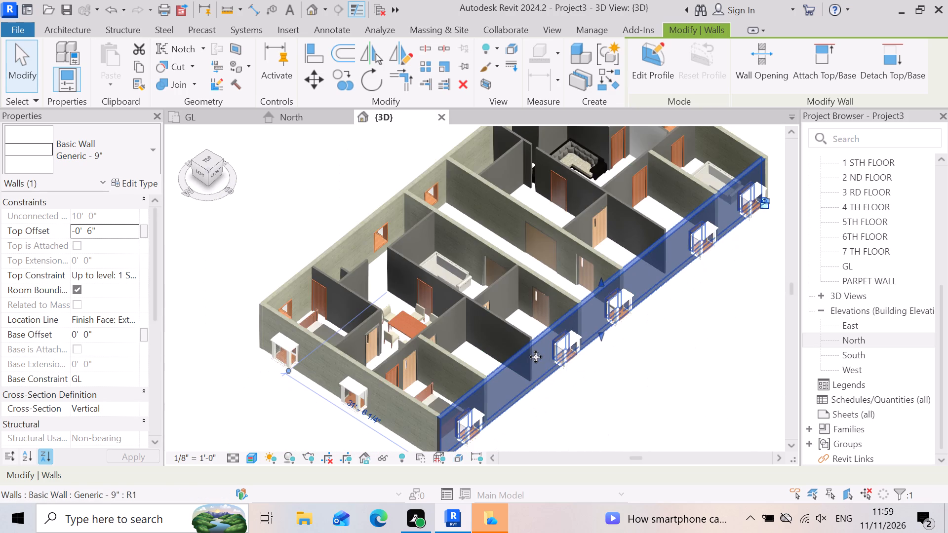
scroll(626, 144, up, 5)
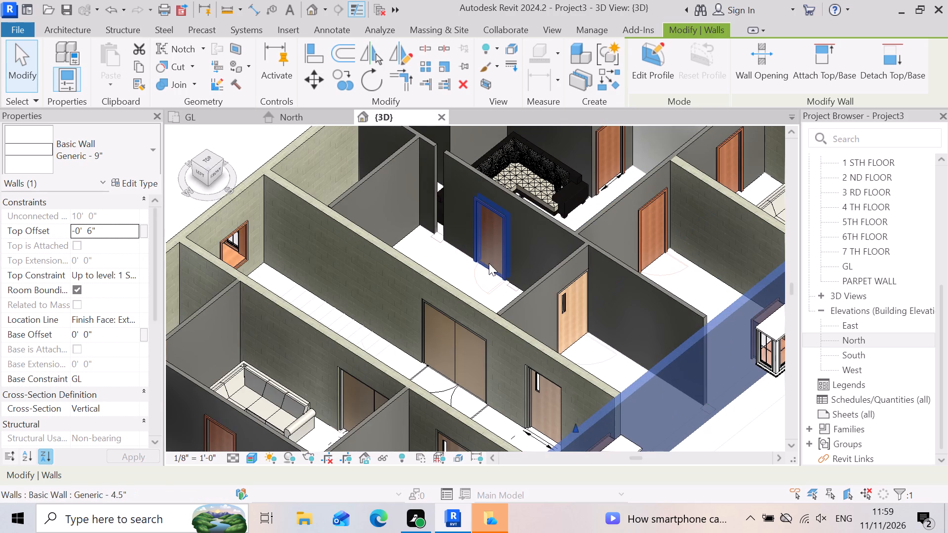
scroll(579, 204, up, 2)
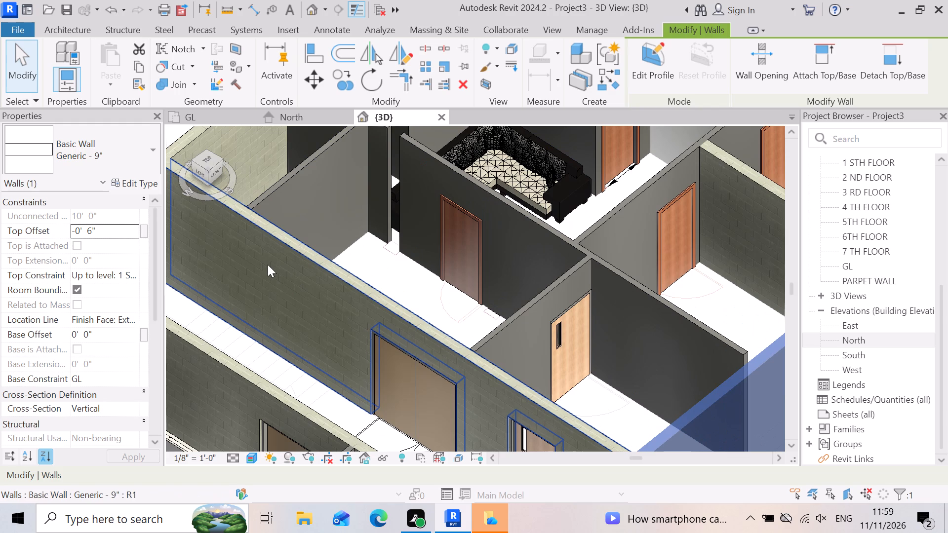
scroll(359, 226, down, 2)
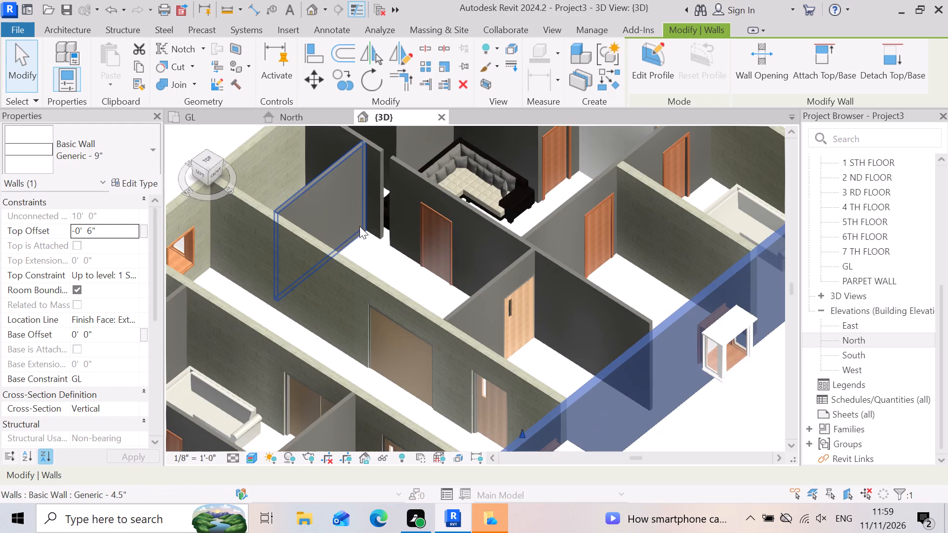
scroll(375, 216, up, 2)
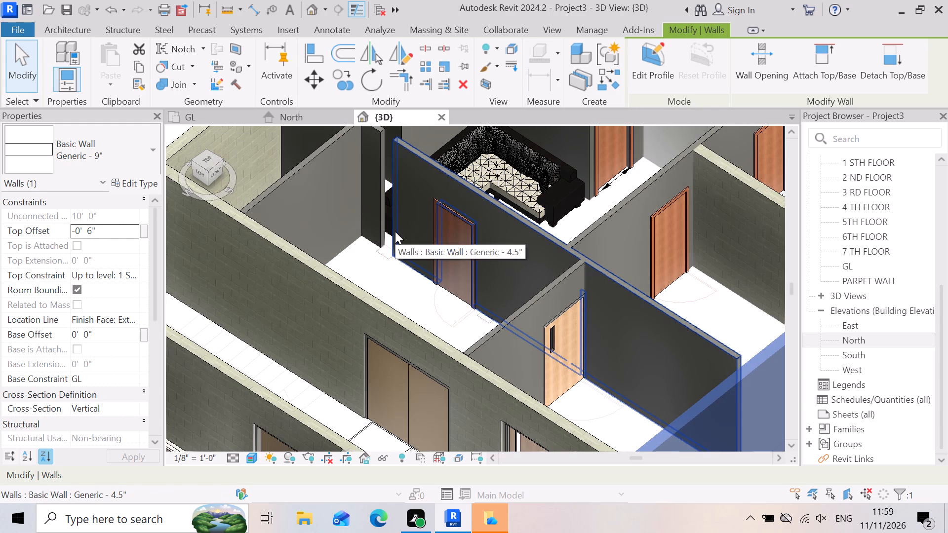
click(395, 231)
scroll(359, 236, down, 4)
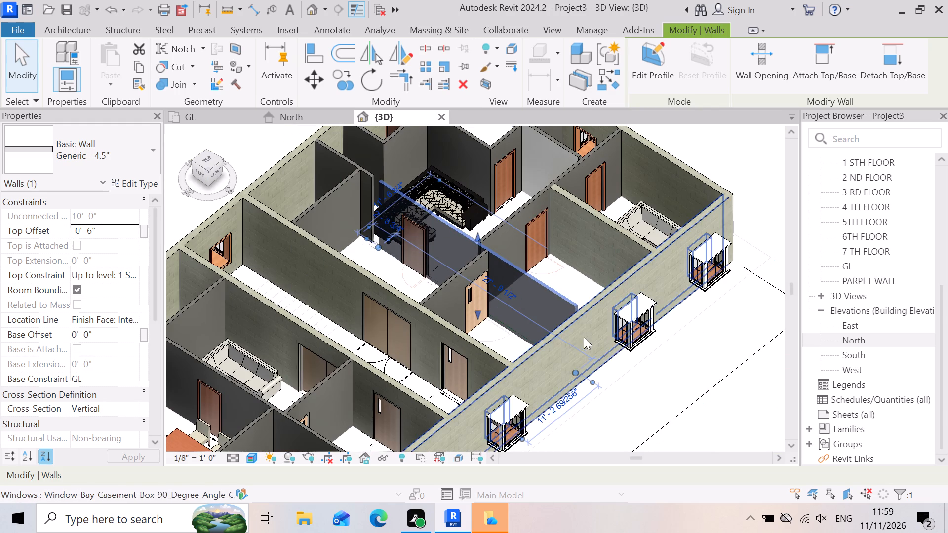
scroll(580, 293, down, 3)
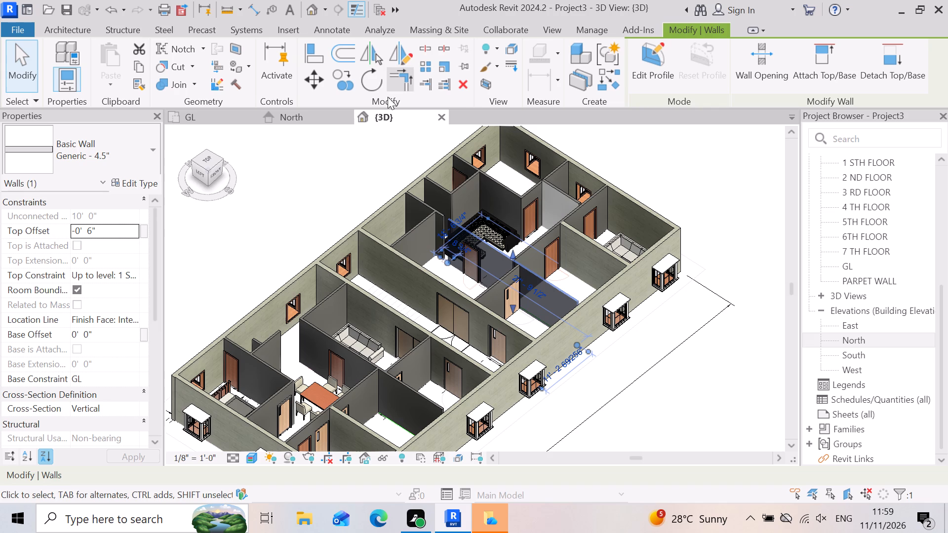
Return to the GL floor plan and clear the partition wall selection.
click(224, 117)
scroll(416, 278, down, 3)
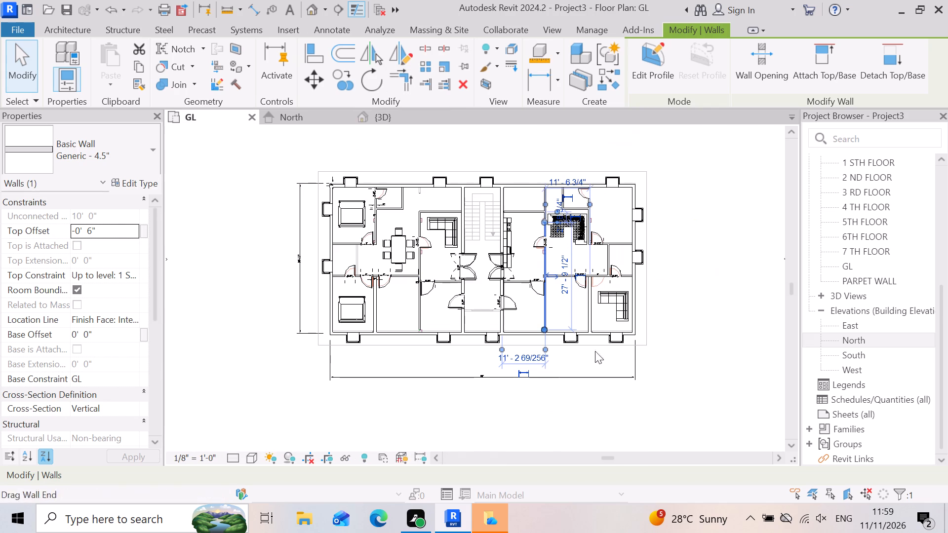
click(732, 342)
scroll(557, 248, up, 7)
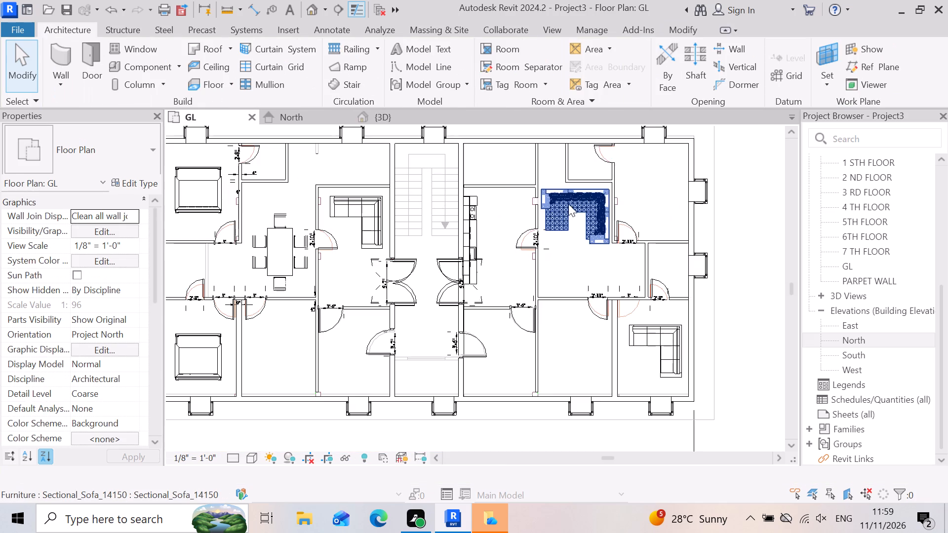
Extend the upper partition wall between the kitchen and the sectional sofa to meet the end of the wall segment above the door.
scroll(568, 204, up, 2)
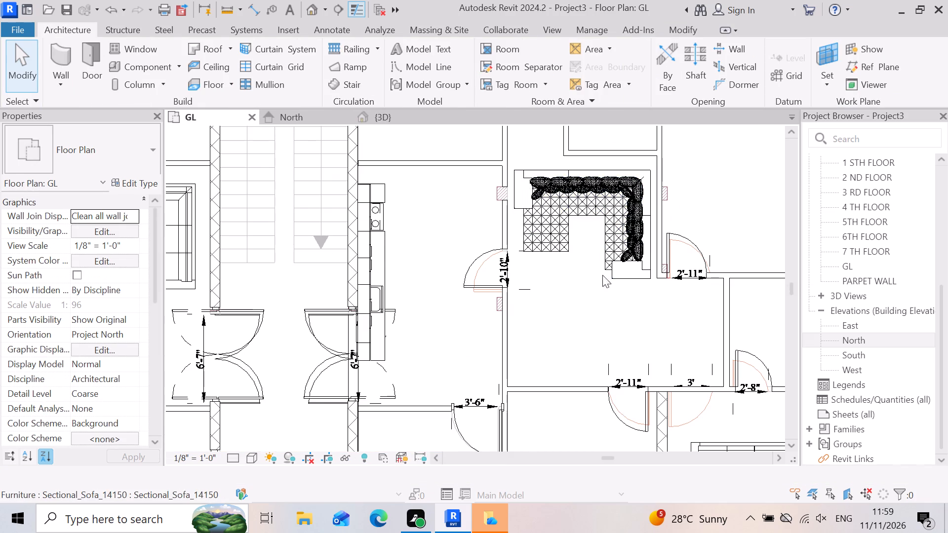
scroll(650, 246, down, 4)
scroll(574, 226, up, 3)
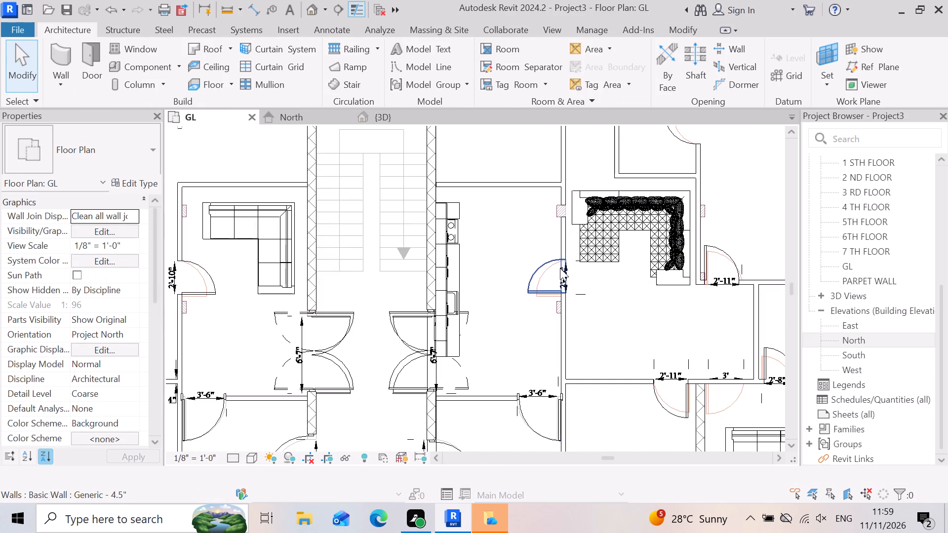
click(561, 191)
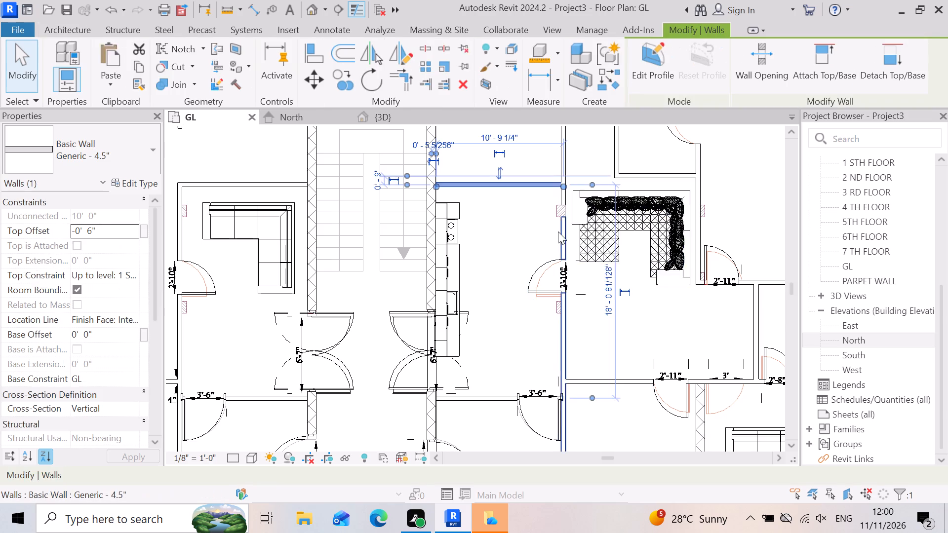
scroll(557, 229, up, 3)
click(432, 84)
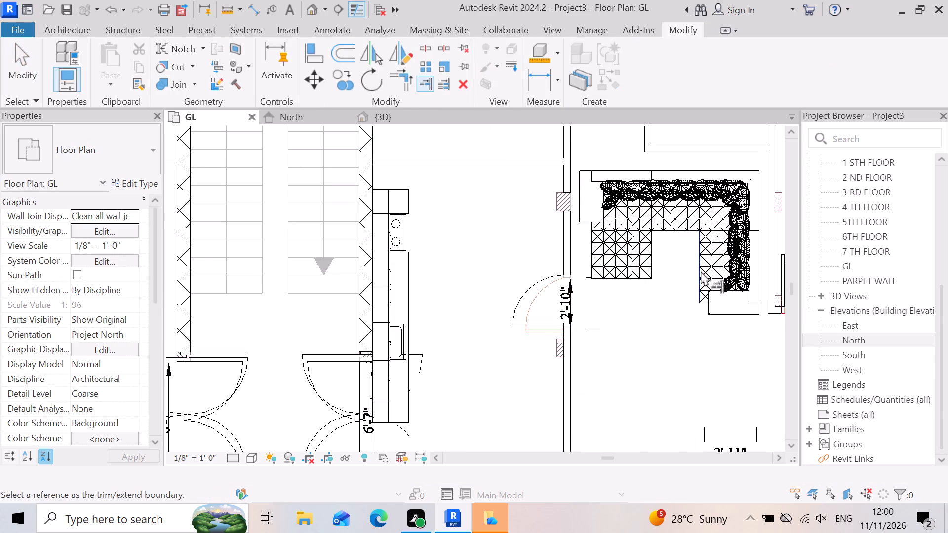
scroll(670, 251, up, 9)
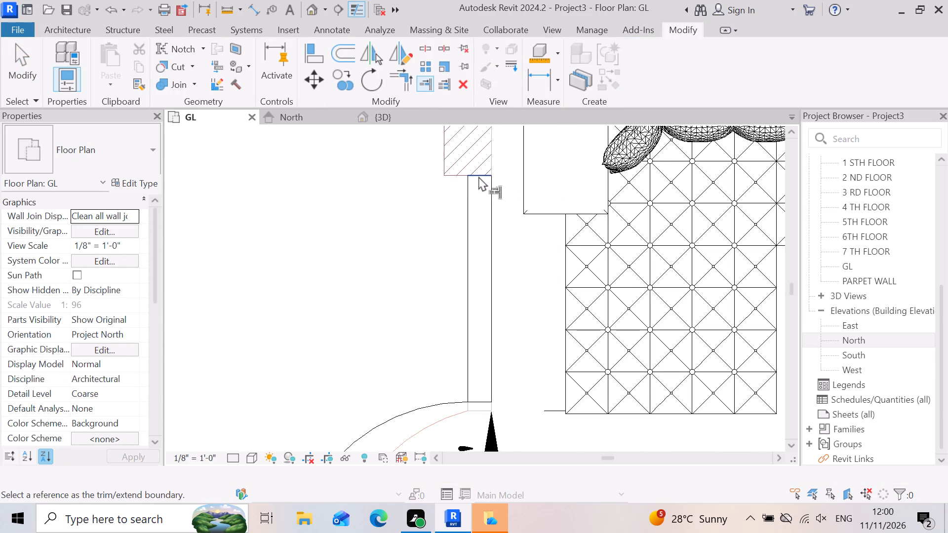
click(478, 176)
scroll(519, 226, down, 4)
click(502, 156)
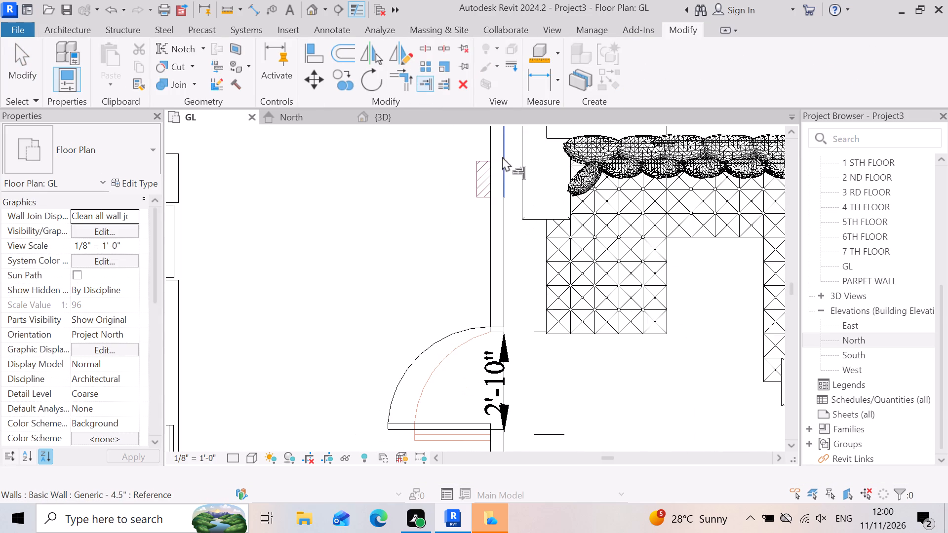
scroll(427, 215, down, 3)
scroll(534, 307, down, 3)
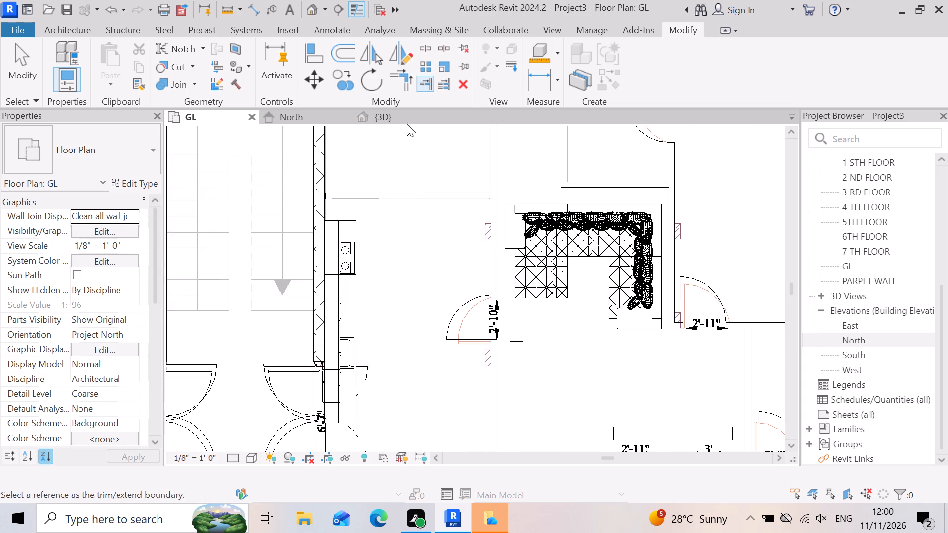
Examine the partition beside the sectional sofa and both apartments' furnished rooms in the 3D view.
click(410, 111)
click(671, 378)
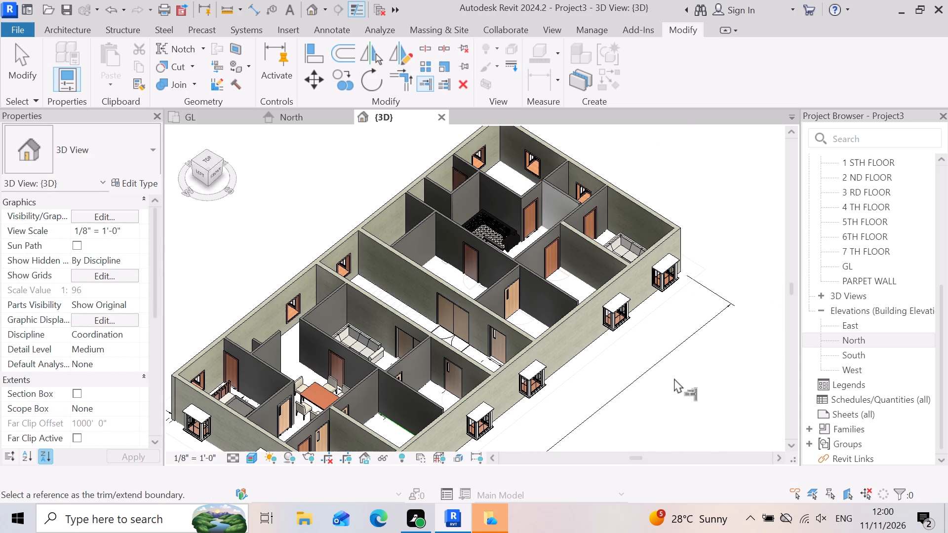
scroll(561, 323, up, 2)
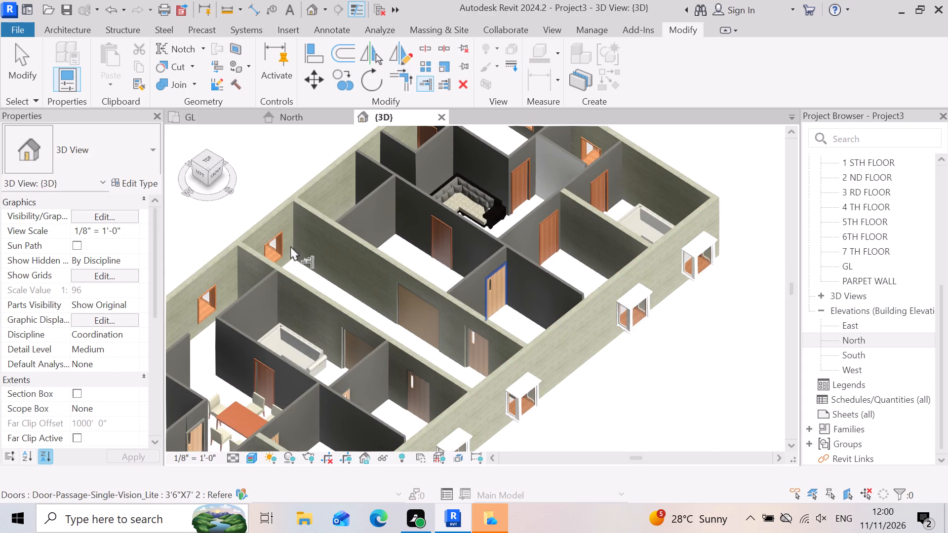
scroll(439, 207, down, 2)
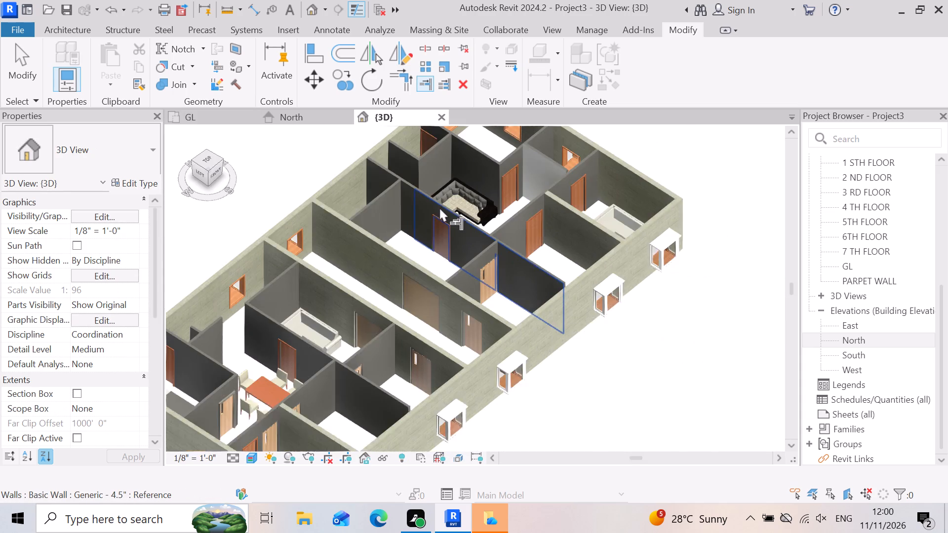
scroll(404, 280, up, 2)
scroll(519, 283, down, 3)
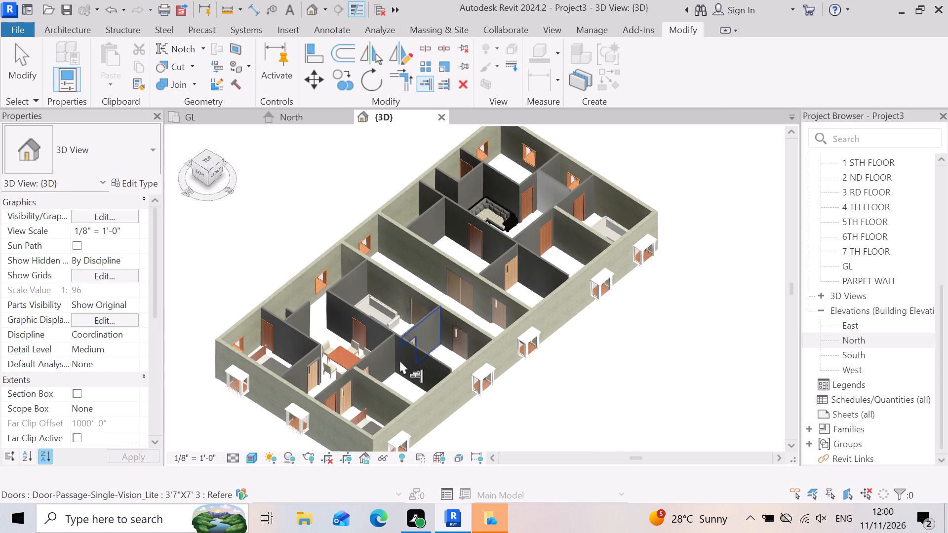
scroll(397, 360, up, 2)
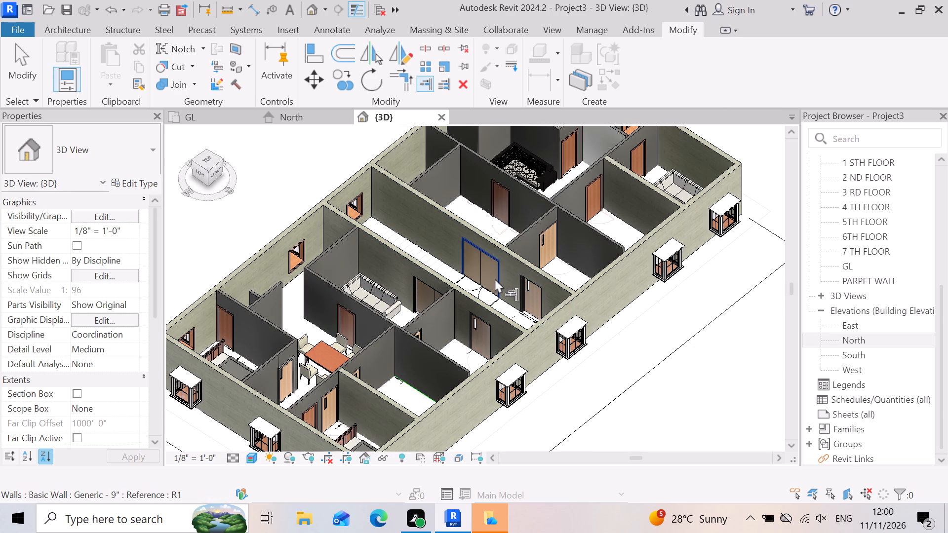
scroll(265, 292, up, 6)
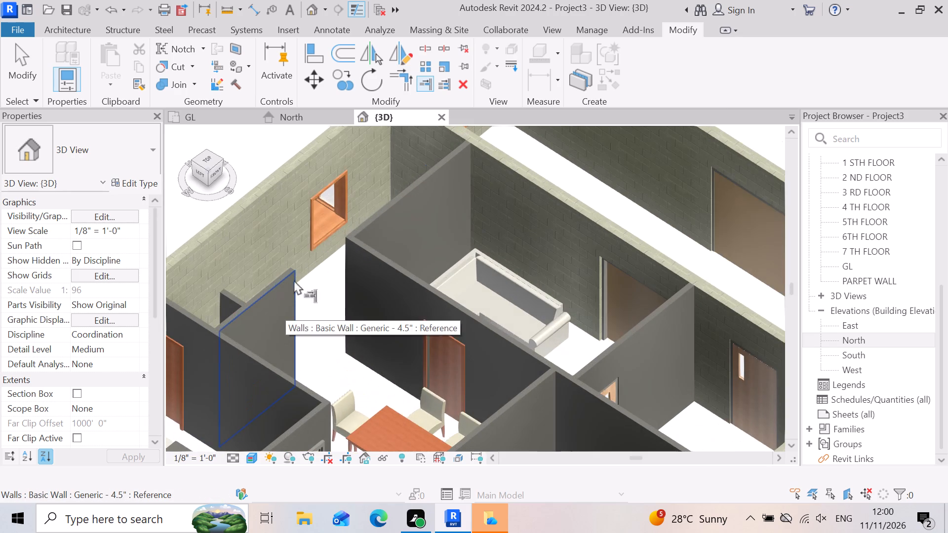
scroll(416, 284, down, 2)
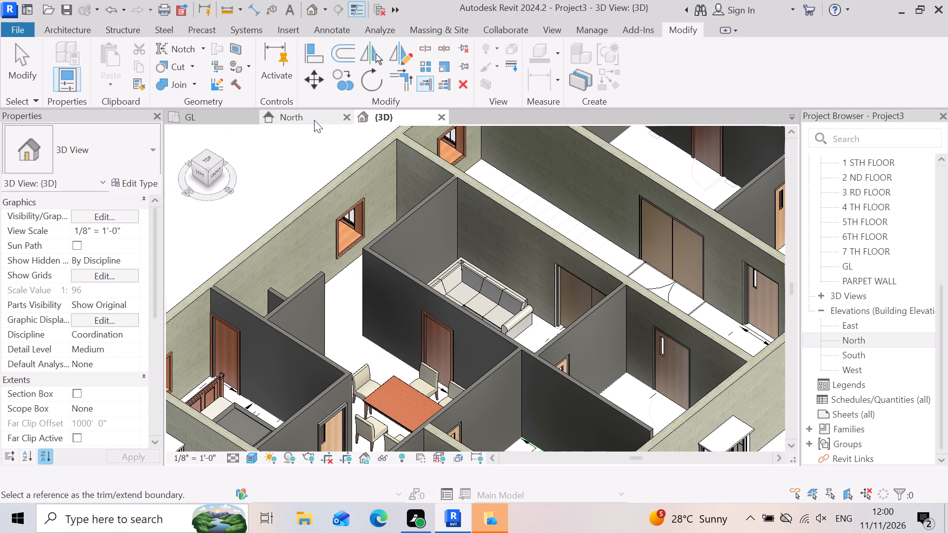
Return to the GL floor plan and examine the west apartment's bedrooms, dining area, doors and partition walls.
click(314, 120)
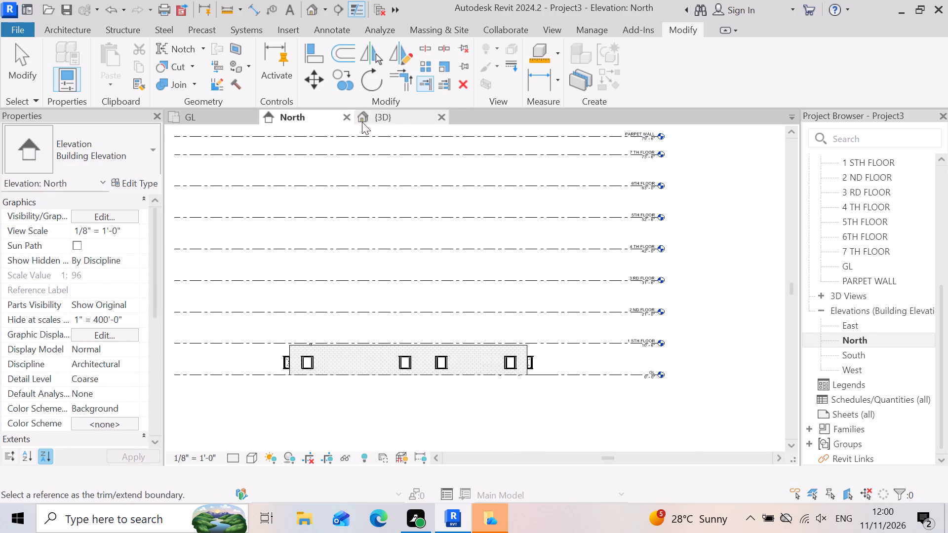
click(205, 114)
scroll(665, 338, down, 7)
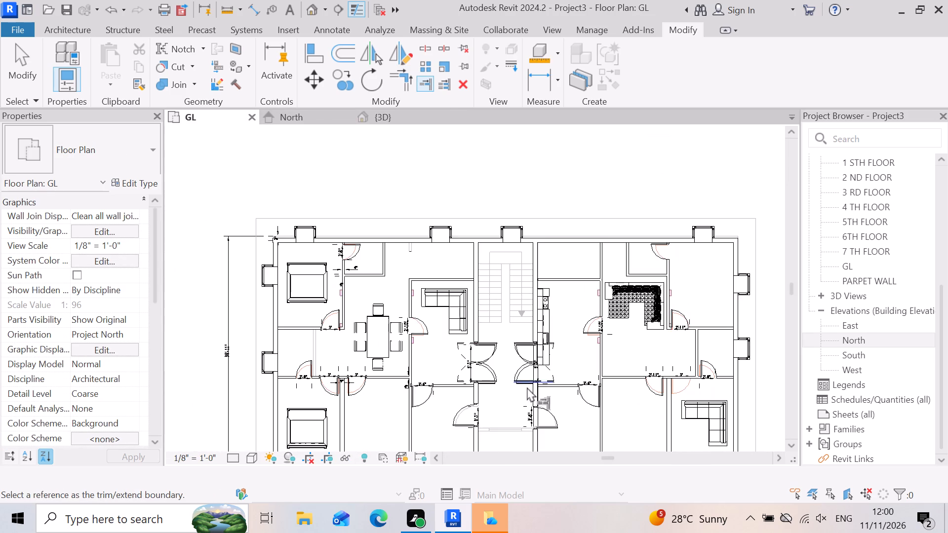
scroll(312, 383, up, 2)
scroll(338, 324, up, 10)
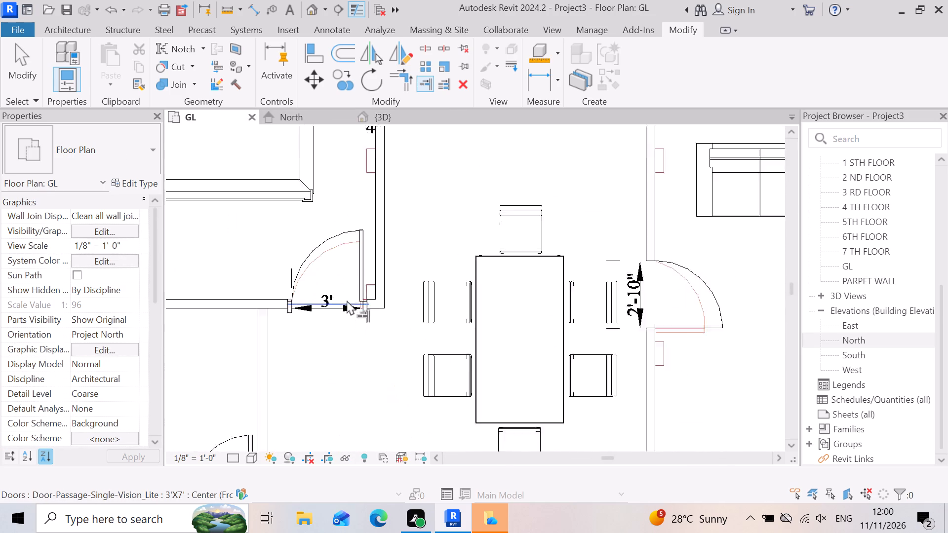
scroll(280, 314, up, 6)
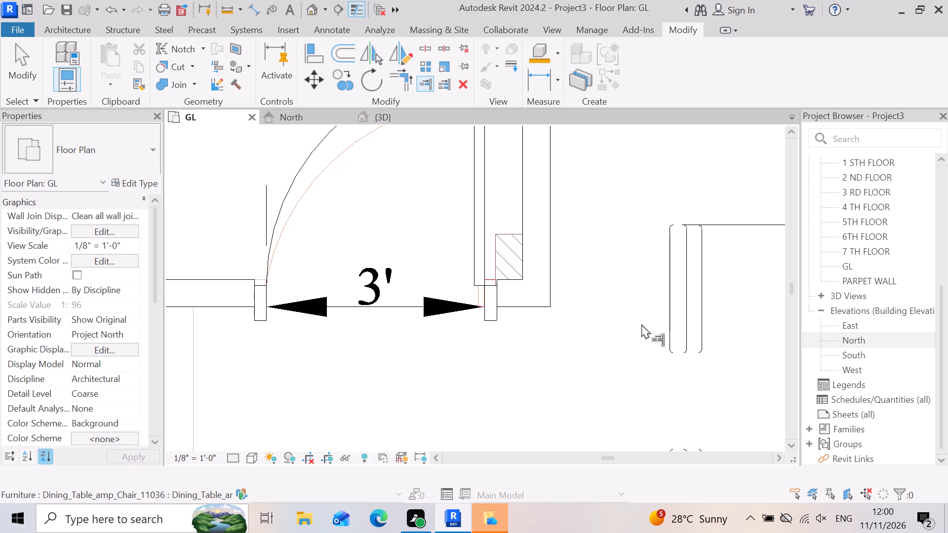
scroll(564, 390, down, 10)
scroll(513, 315, up, 3)
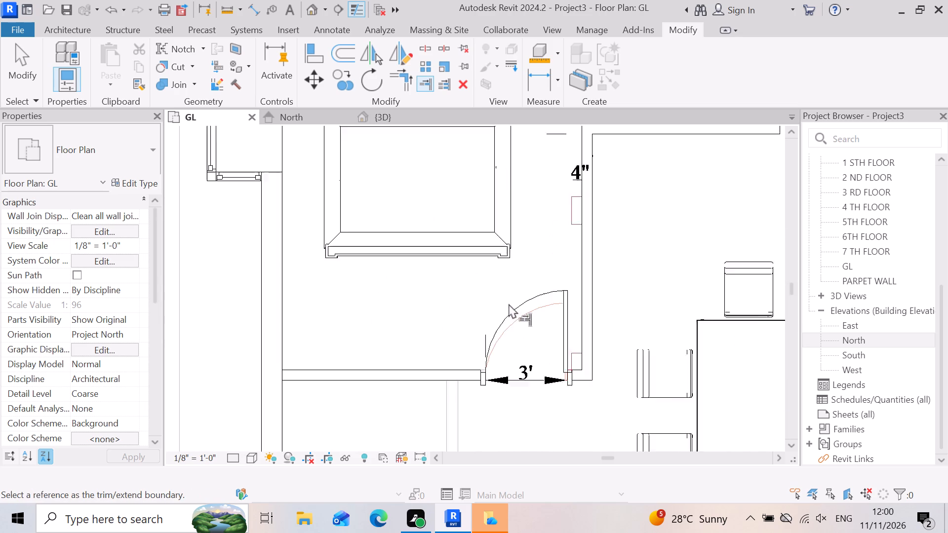
scroll(509, 304, up, 1)
scroll(518, 298, down, 9)
scroll(614, 426, up, 6)
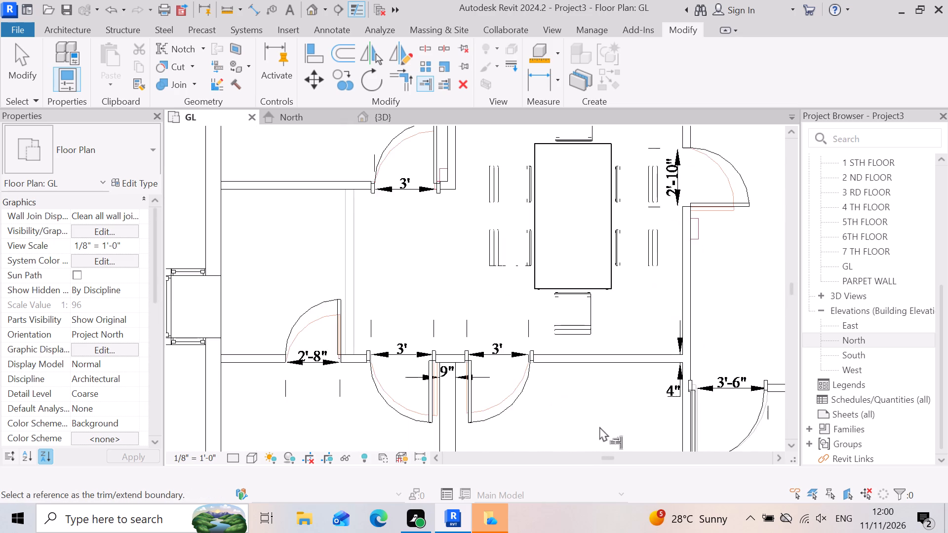
scroll(599, 426, up, 7)
scroll(600, 306, down, 12)
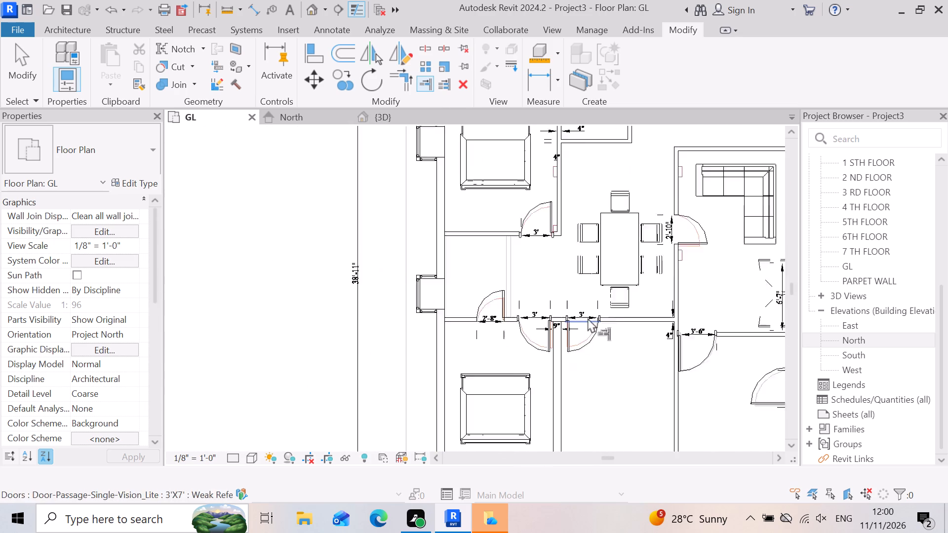
scroll(588, 318, down, 9)
scroll(527, 418, up, 4)
scroll(617, 342, up, 4)
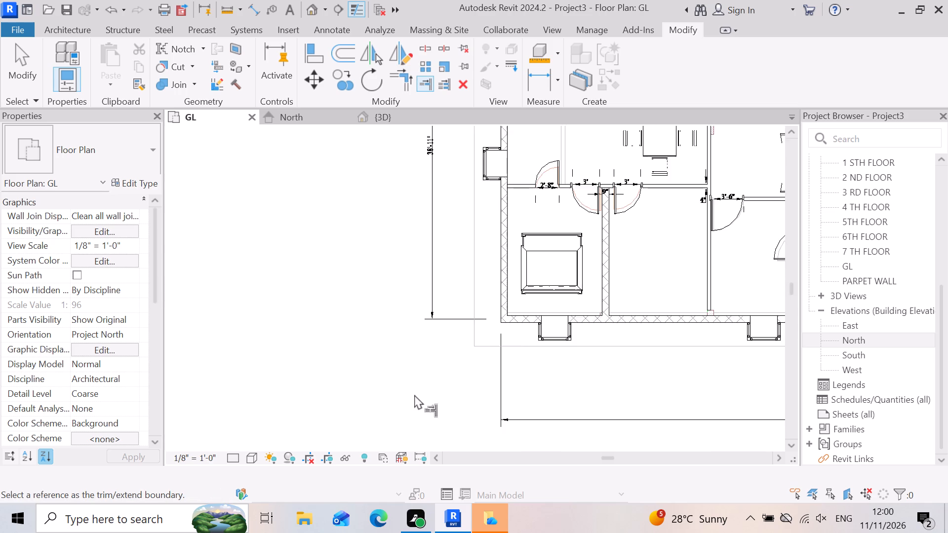
scroll(414, 394, down, 4)
scroll(671, 340, up, 3)
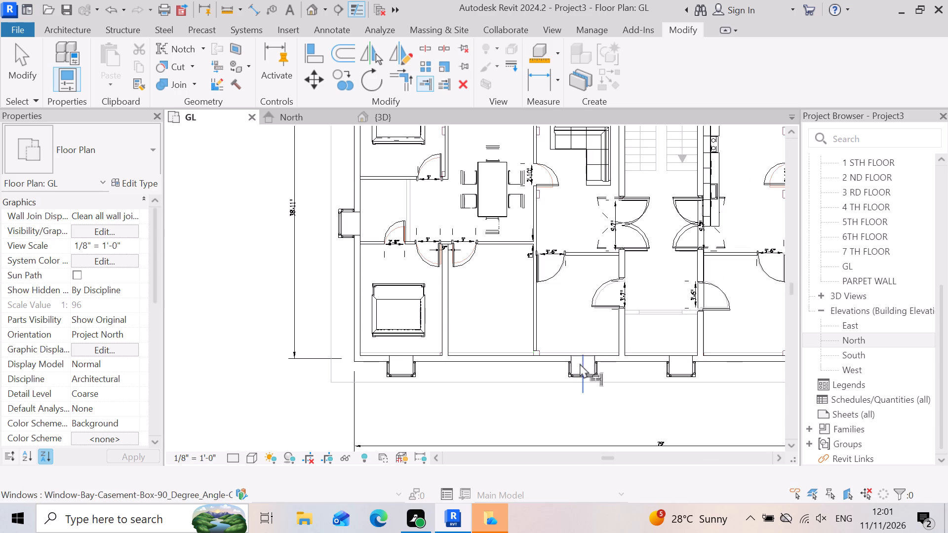
scroll(575, 366, down, 7)
scroll(650, 343, up, 6)
scroll(568, 382, down, 3)
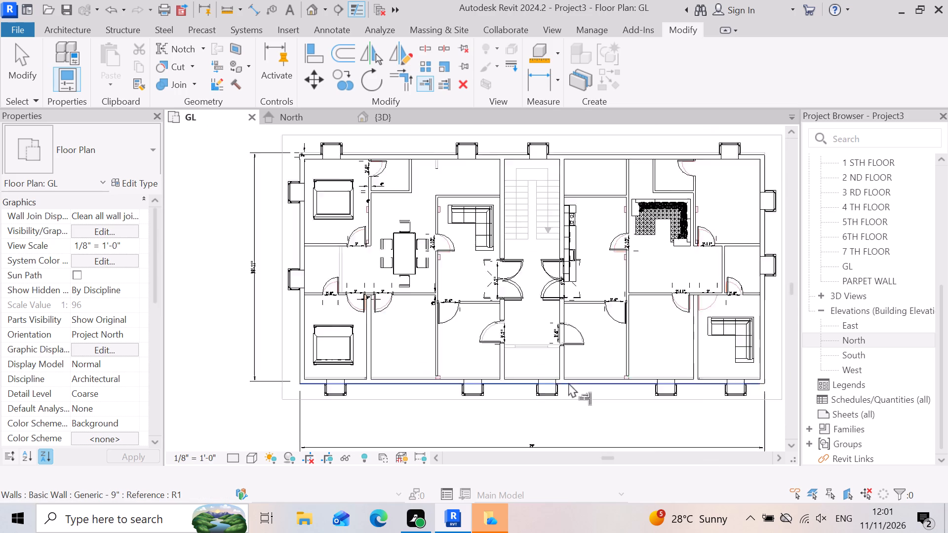
Examine the east apartment's rooms, kitchen run and sofas and the staircase area in the GL floor plan.
scroll(702, 335, up, 2)
scroll(641, 316, up, 5)
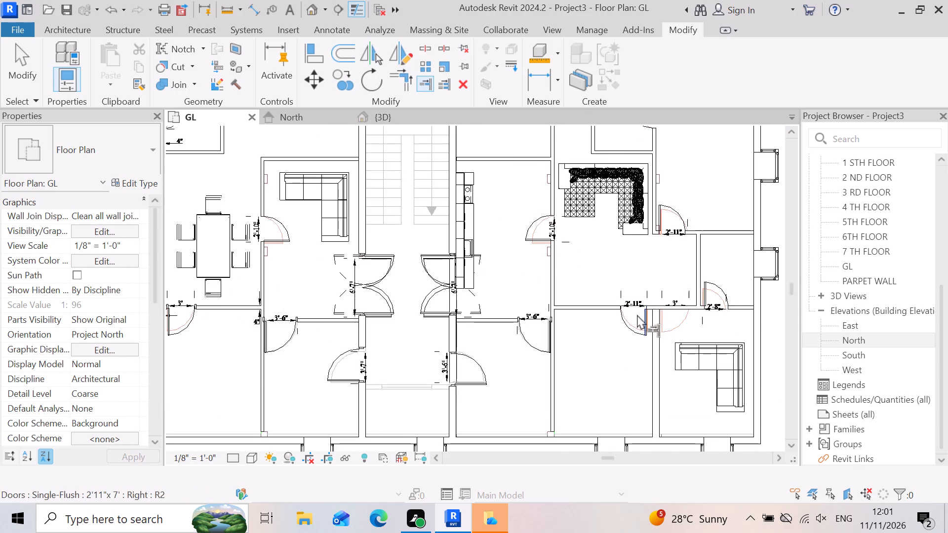
scroll(637, 314, up, 1)
scroll(628, 360, down, 9)
scroll(585, 234, up, 7)
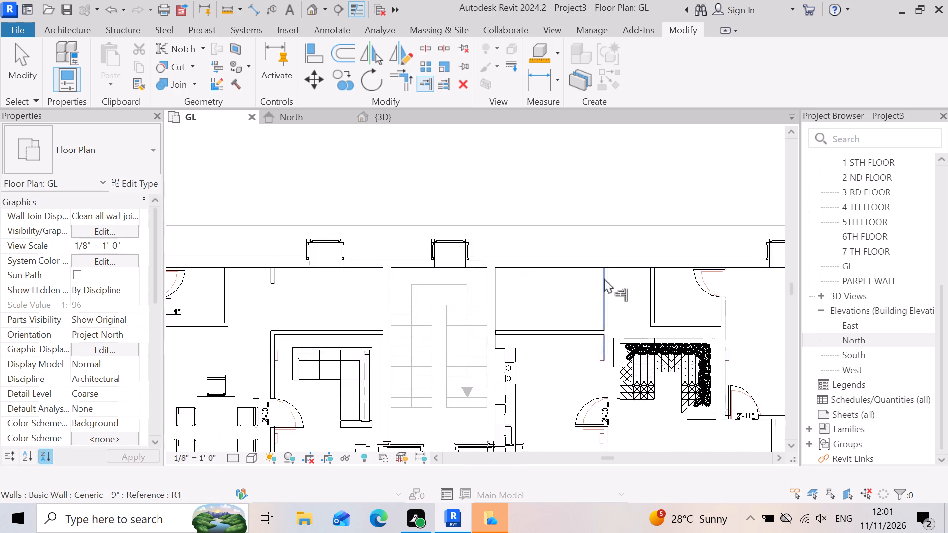
scroll(604, 278, up, 3)
scroll(521, 282, down, 7)
scroll(485, 325, up, 5)
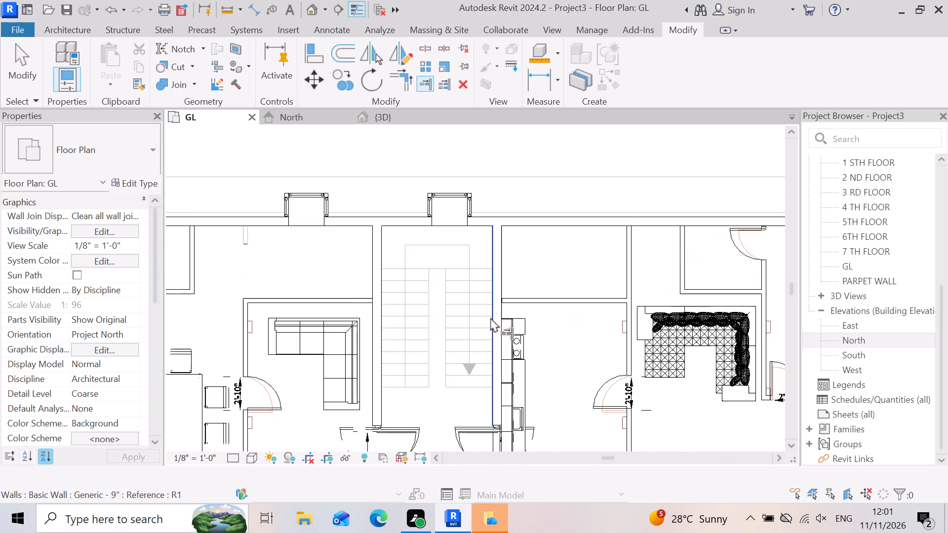
scroll(543, 305, up, 3)
scroll(573, 280, down, 4)
scroll(469, 266, down, 3)
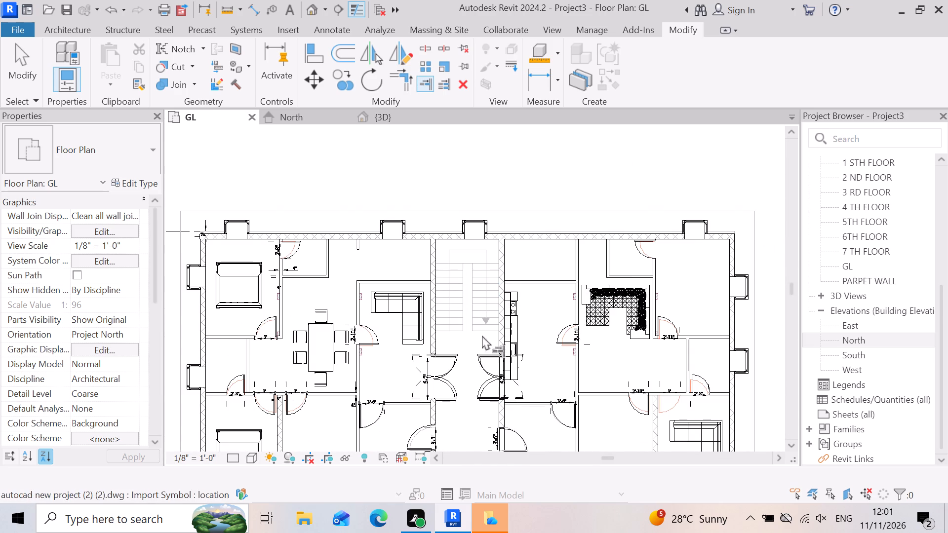
scroll(508, 362, up, 3)
scroll(559, 319, down, 3)
scroll(639, 389, up, 2)
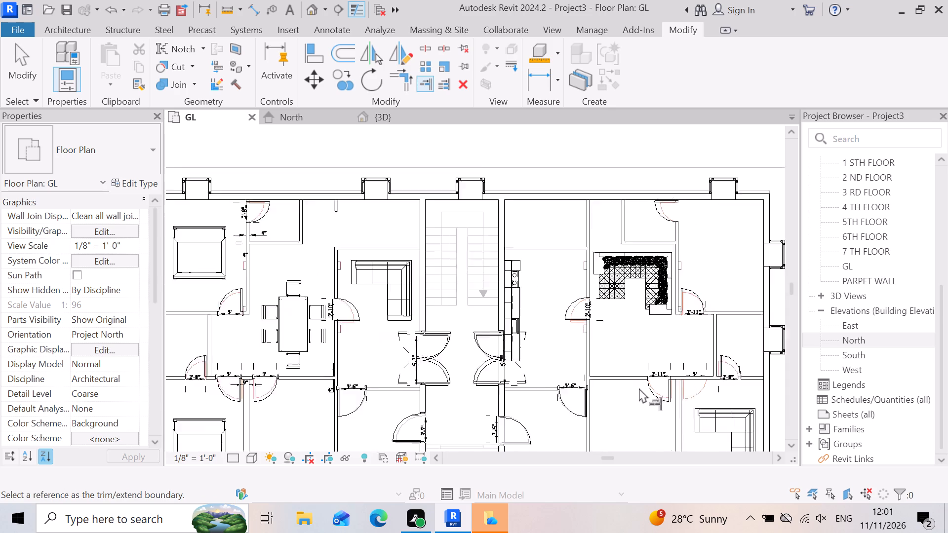
scroll(639, 388, up, 1)
scroll(586, 240, down, 2)
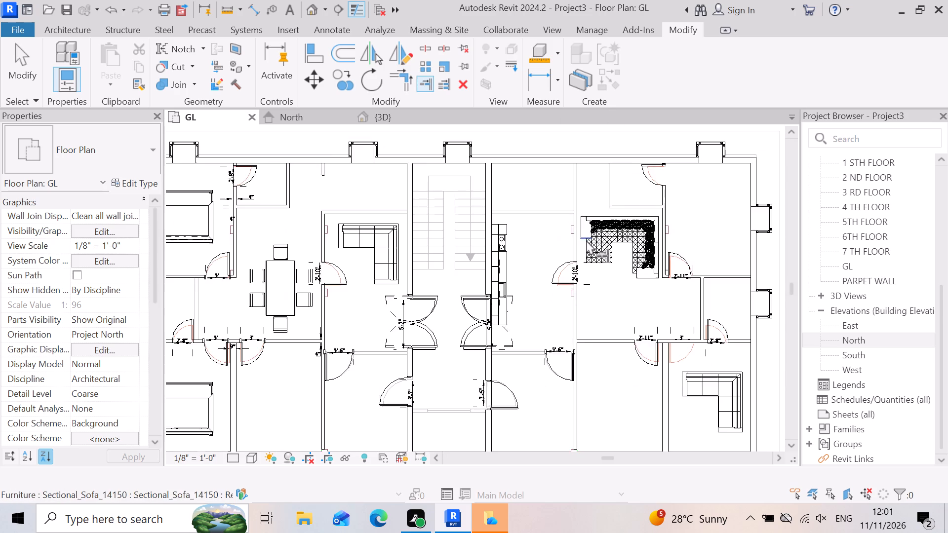
scroll(226, 308, down, 1)
scroll(354, 323, up, 2)
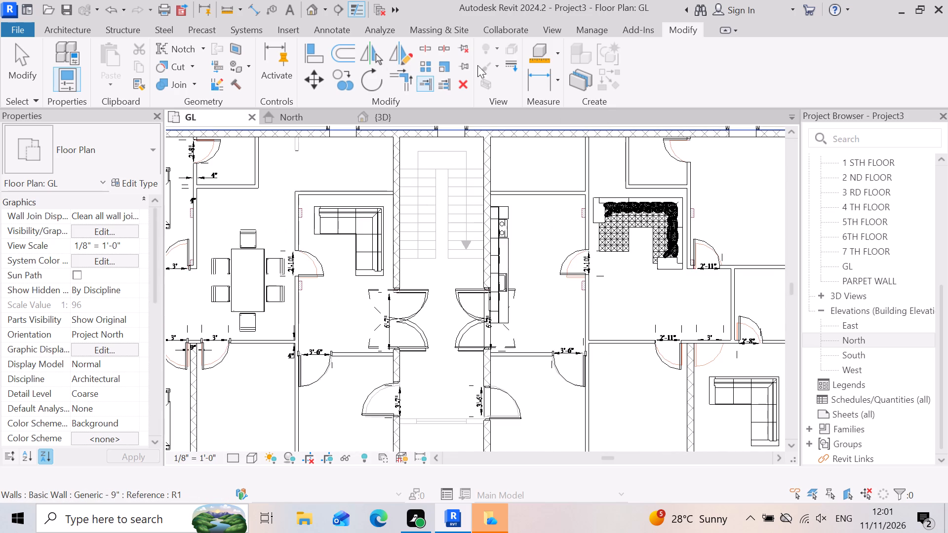
scroll(458, 157, down, 3)
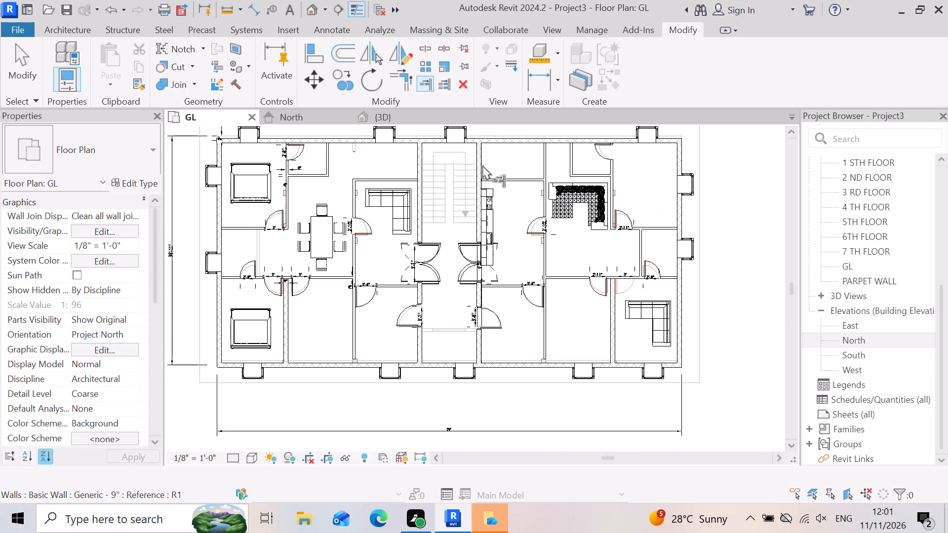
Start placing a component and load the Double_Bed Home_and_Haus Designer family from the beds folder of SHUBHAM CITY.
click(77, 30)
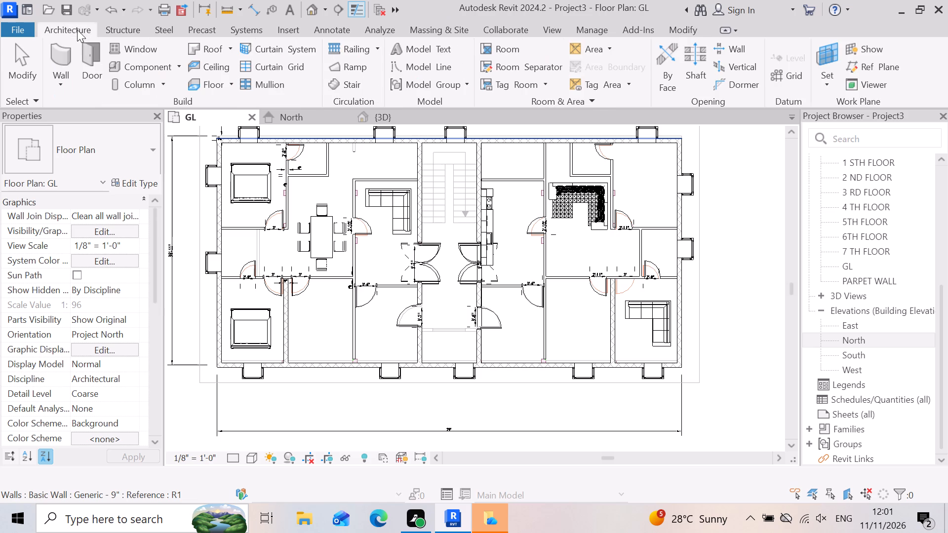
click(182, 64)
click(190, 84)
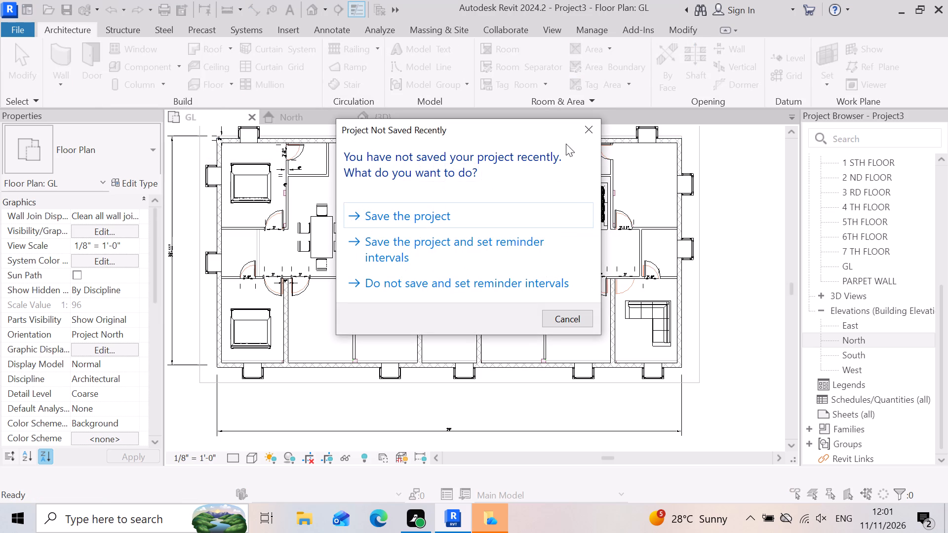
click(580, 135)
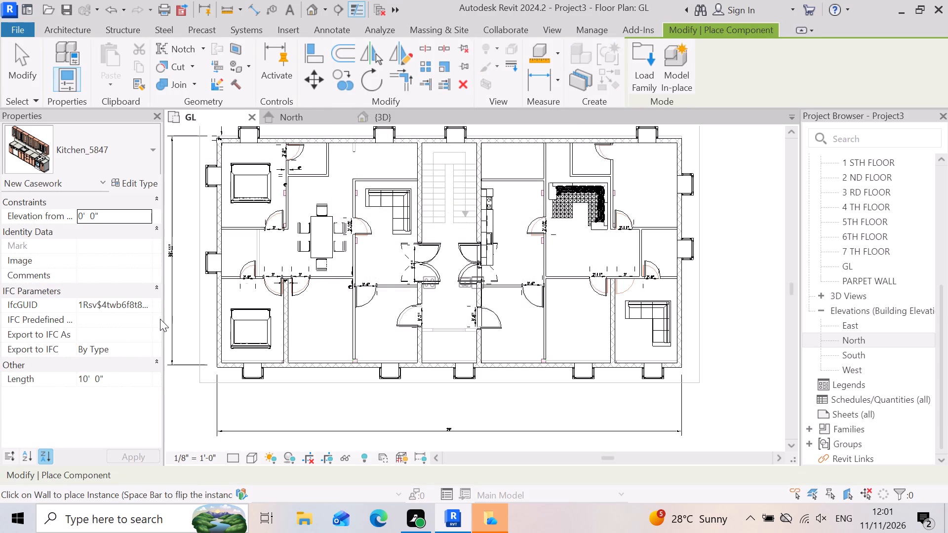
click(642, 61)
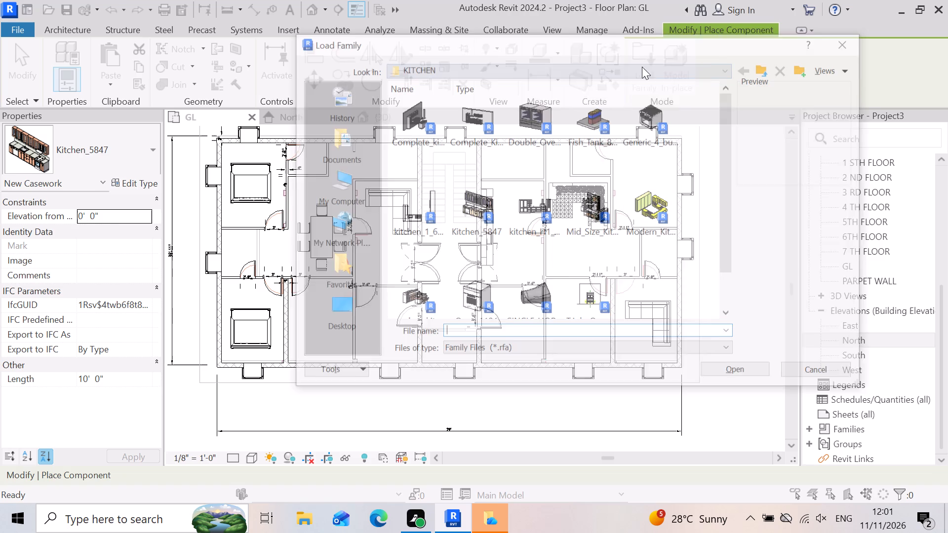
click(763, 68)
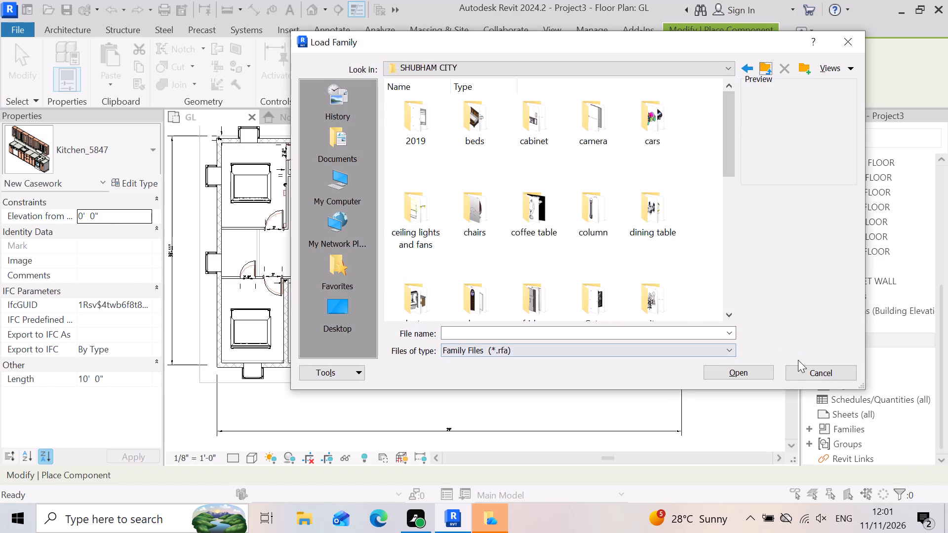
scroll(639, 182, down, 2)
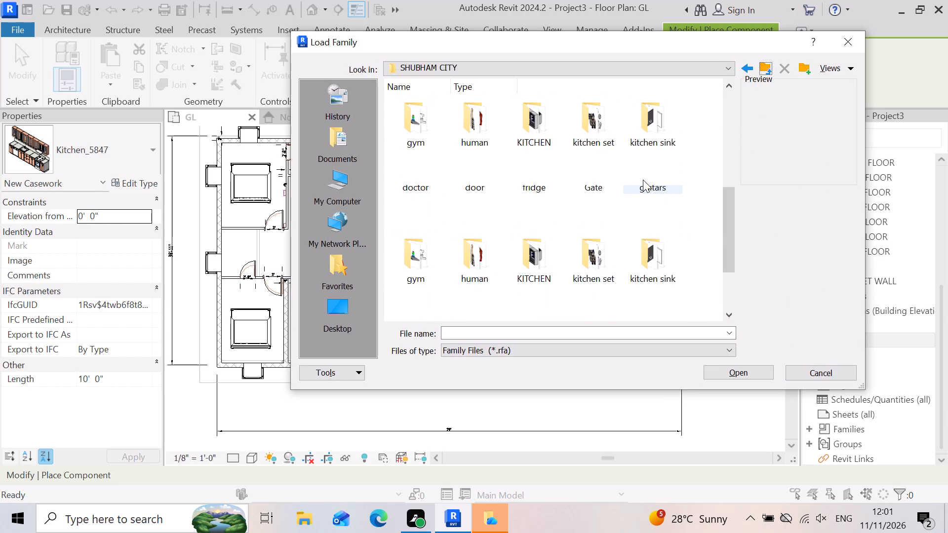
scroll(652, 180, up, 2)
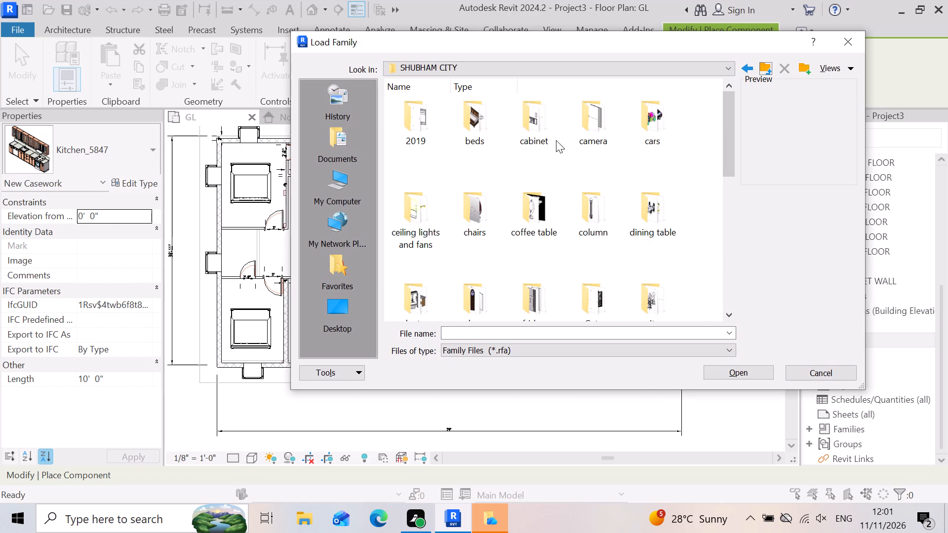
double_click(470, 128)
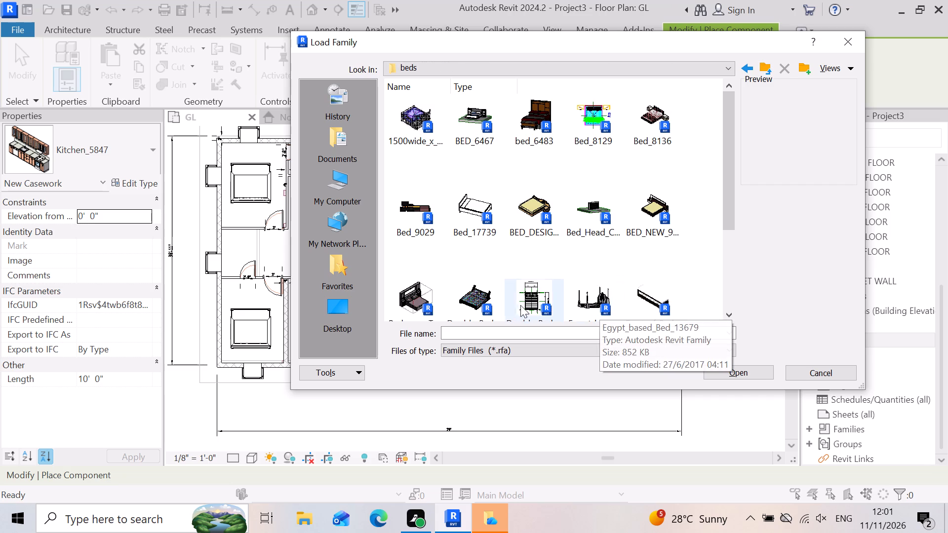
double_click(473, 289)
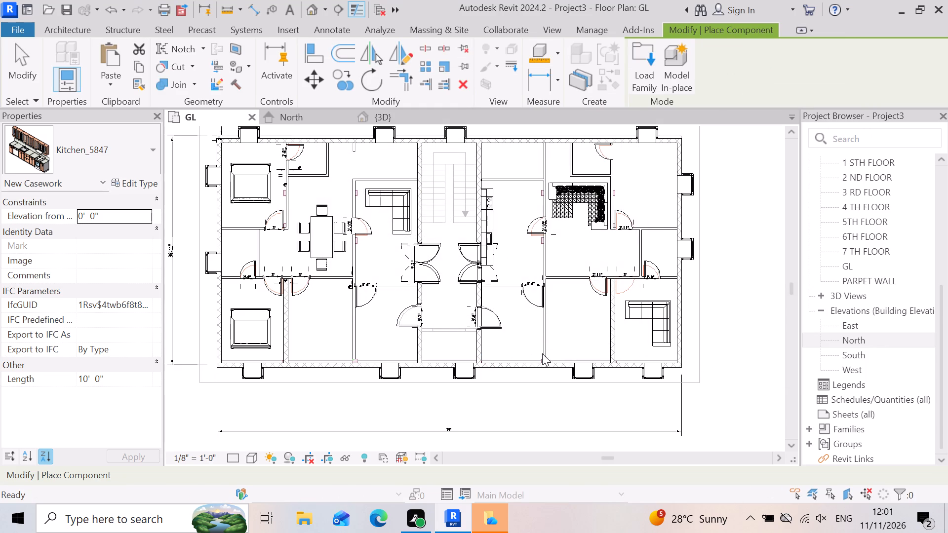
Place double beds in the east apartment's bedrooms beside the L-shaped sofa room and at the north-east corner, and in the west apartment's second southern bedroom.
scroll(550, 349, up, 1)
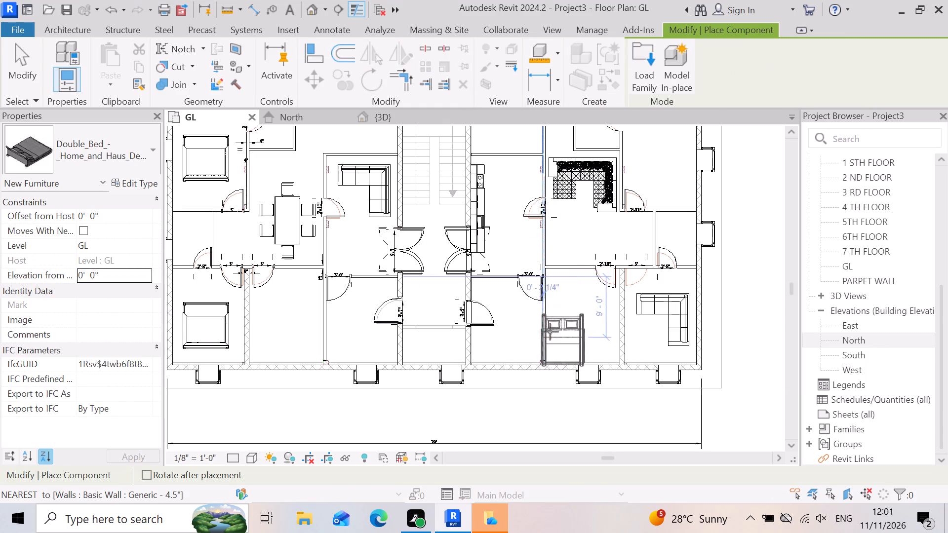
scroll(572, 319, up, 2)
click(564, 324)
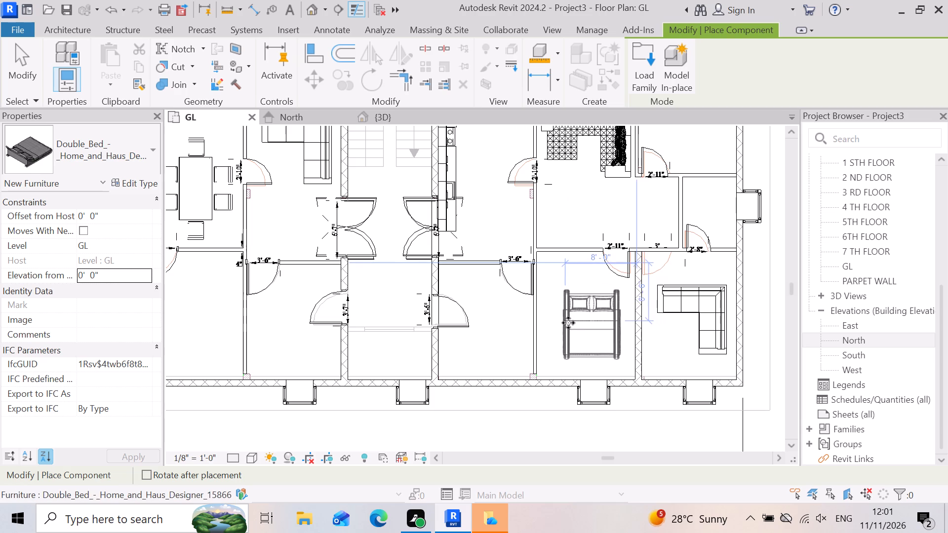
scroll(654, 329, down, 4)
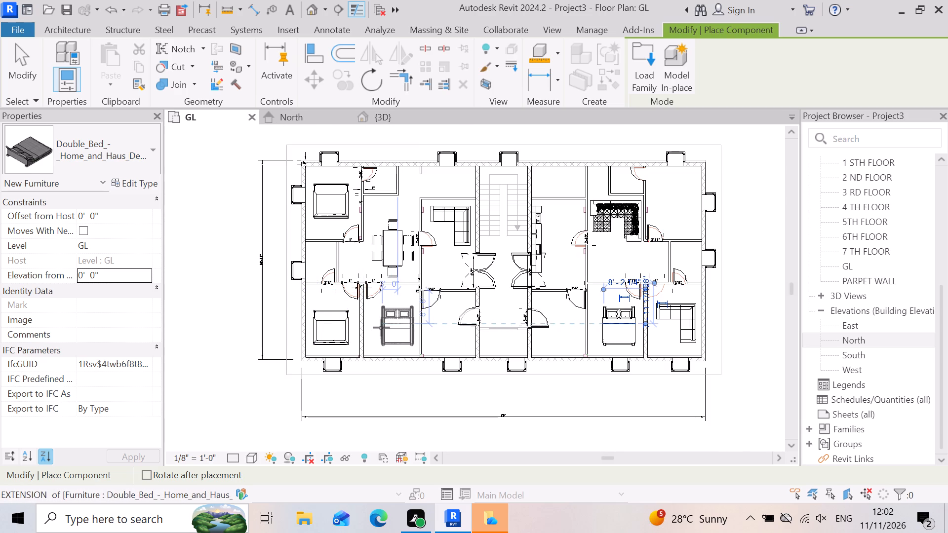
click(381, 328)
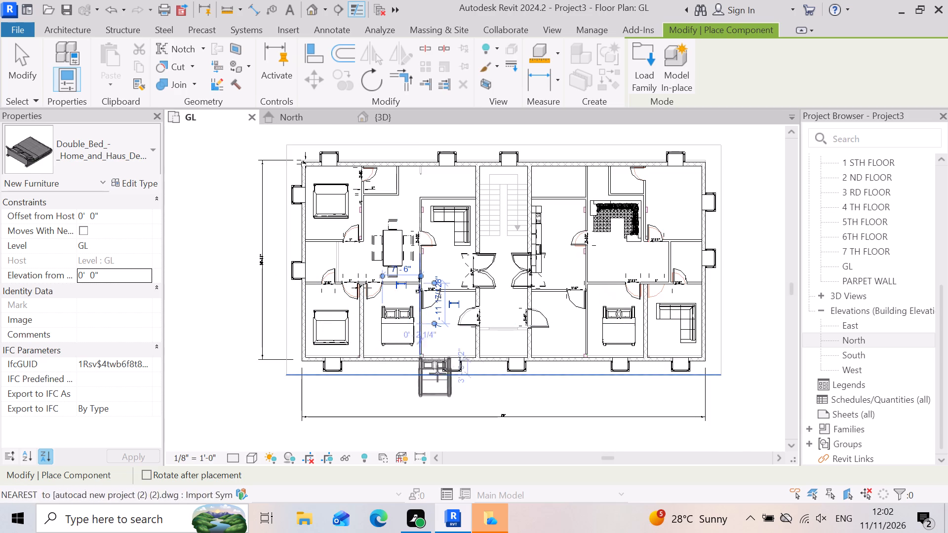
scroll(658, 249, up, 3)
scroll(613, 280, down, 3)
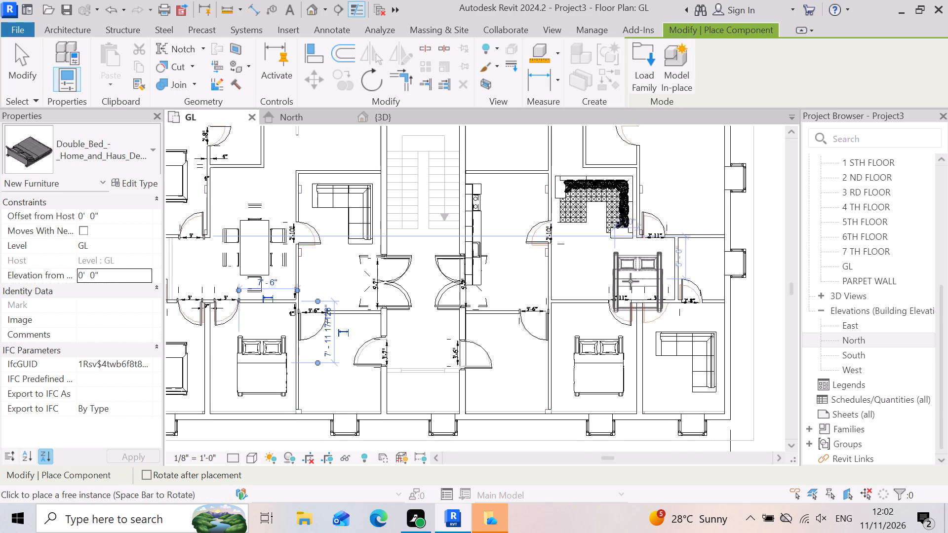
scroll(585, 280, up, 2)
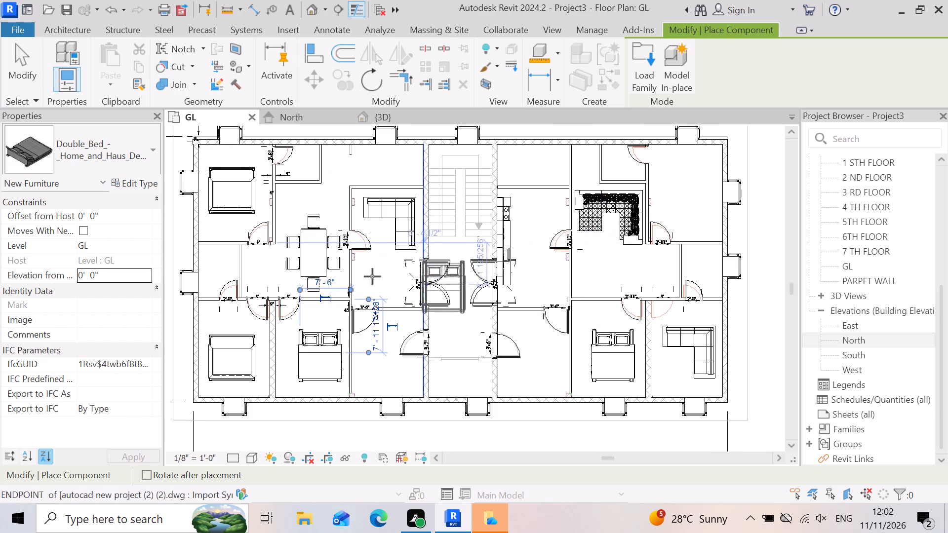
click(666, 194)
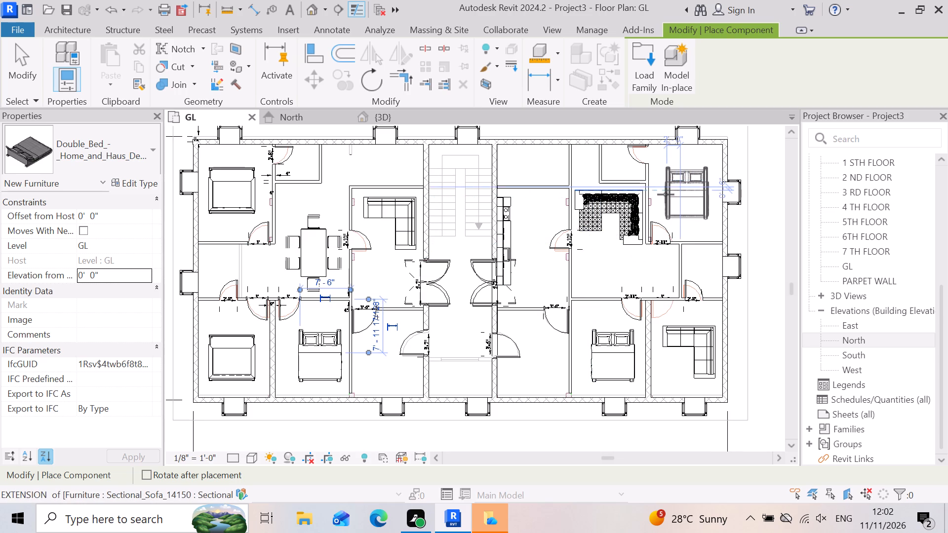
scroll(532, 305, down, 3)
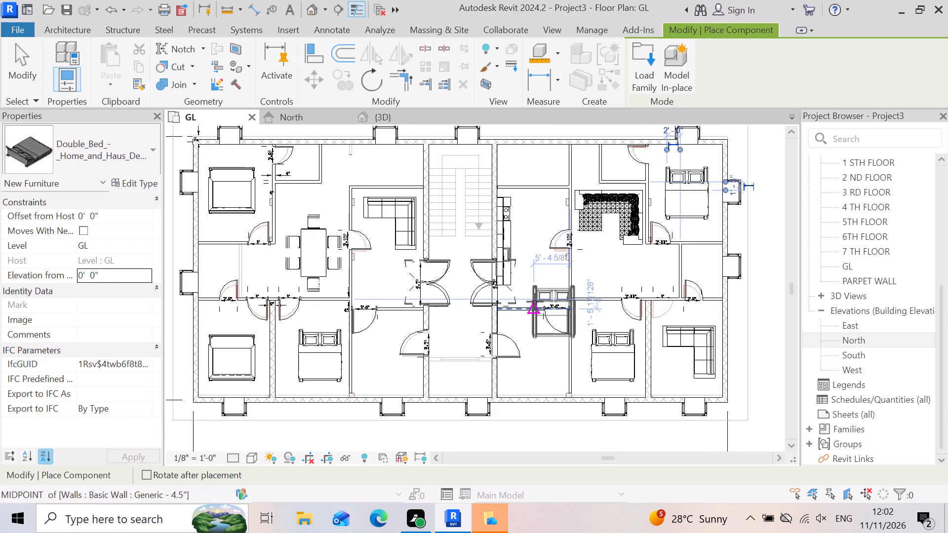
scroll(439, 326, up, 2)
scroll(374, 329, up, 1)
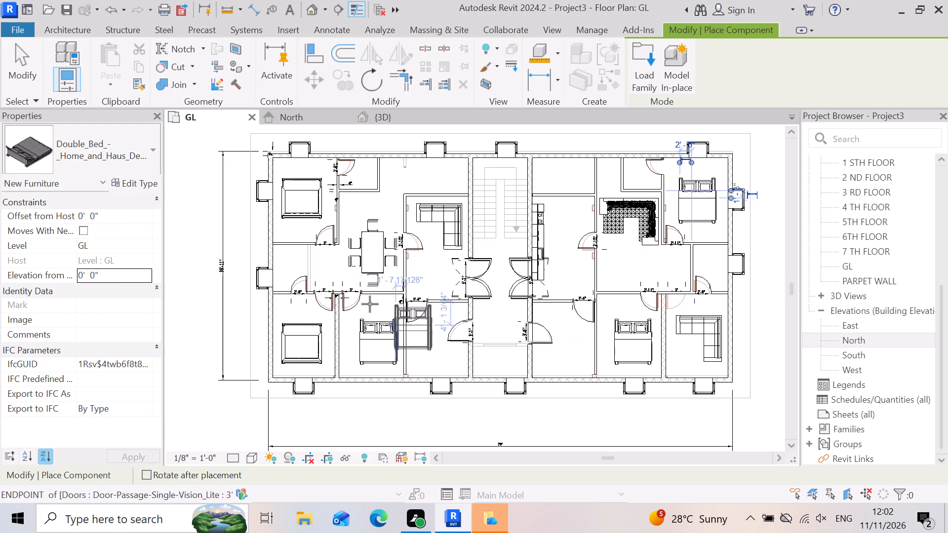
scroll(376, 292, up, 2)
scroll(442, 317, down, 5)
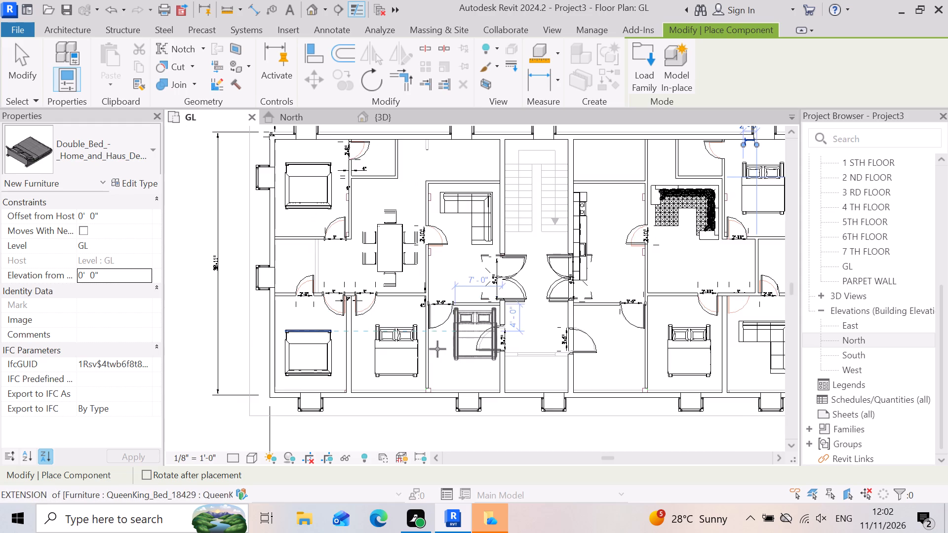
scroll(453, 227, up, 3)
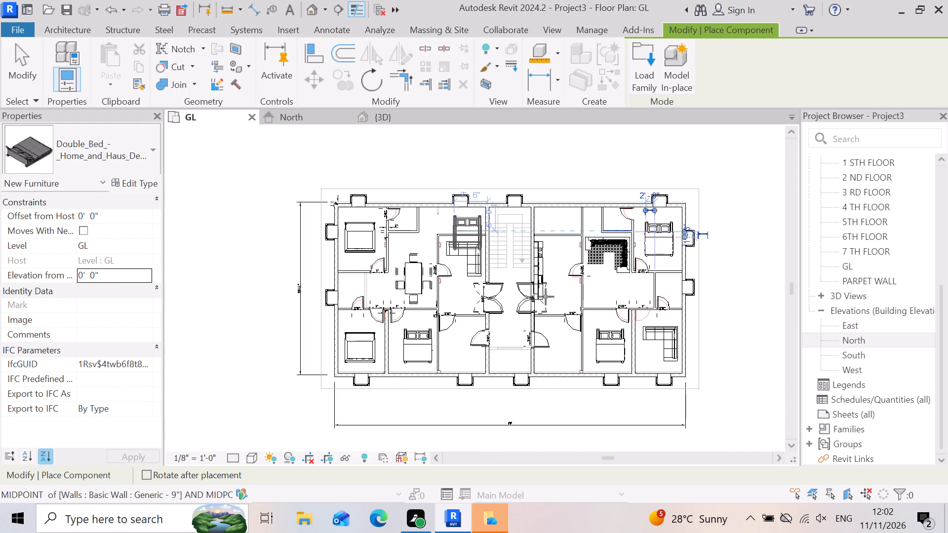
Compare TV units in the TV folder of SHUBHAM CITY and load the Modern_TV_Cabinet_5759 family.
click(637, 50)
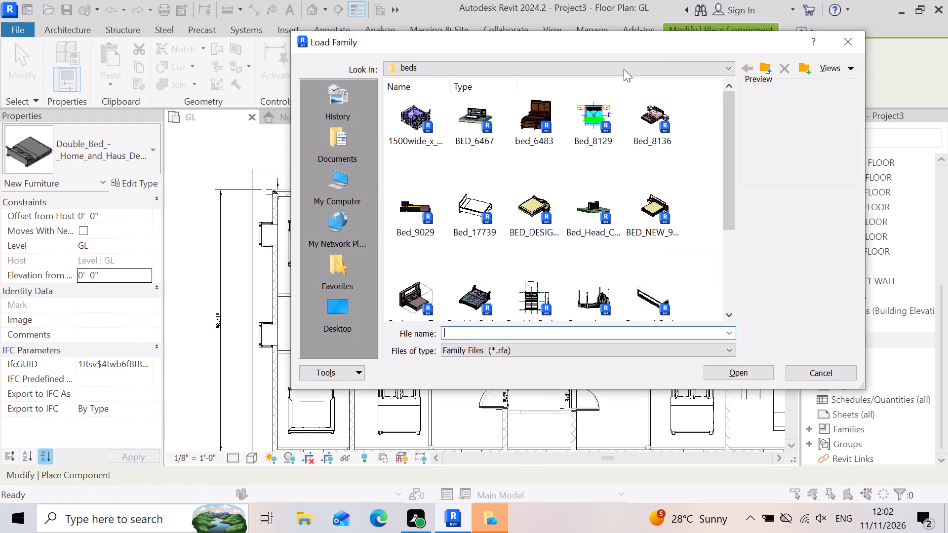
click(760, 69)
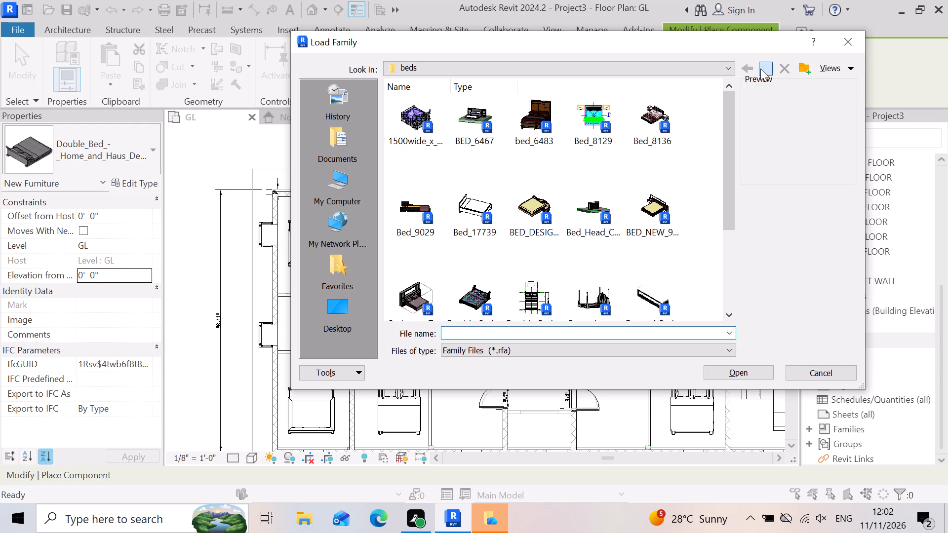
scroll(575, 261, down, 3)
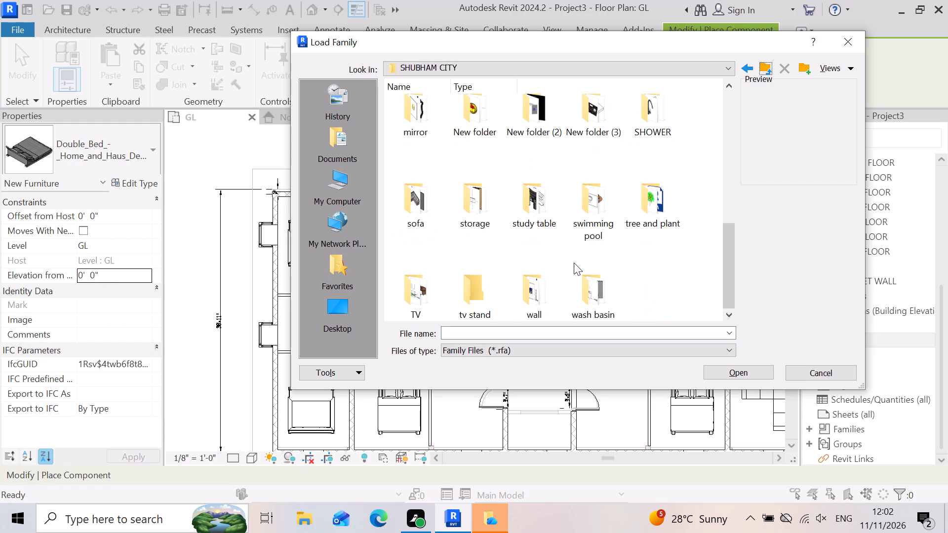
double_click(418, 290)
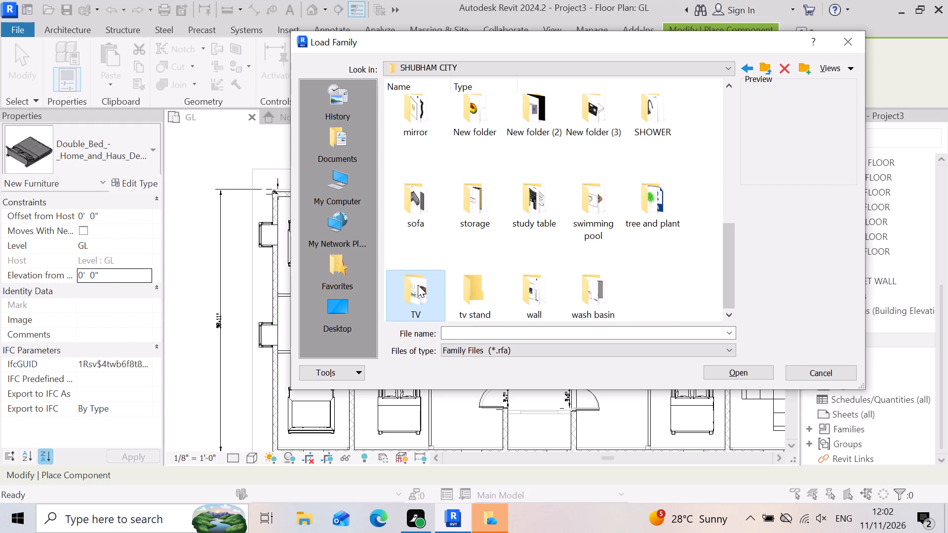
double_click(417, 294)
double_click(418, 295)
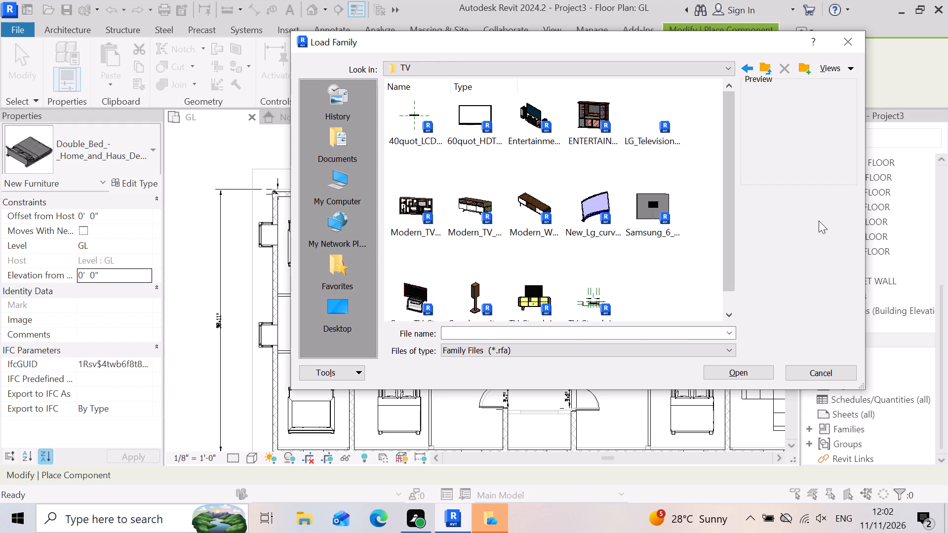
scroll(534, 245, down, 1)
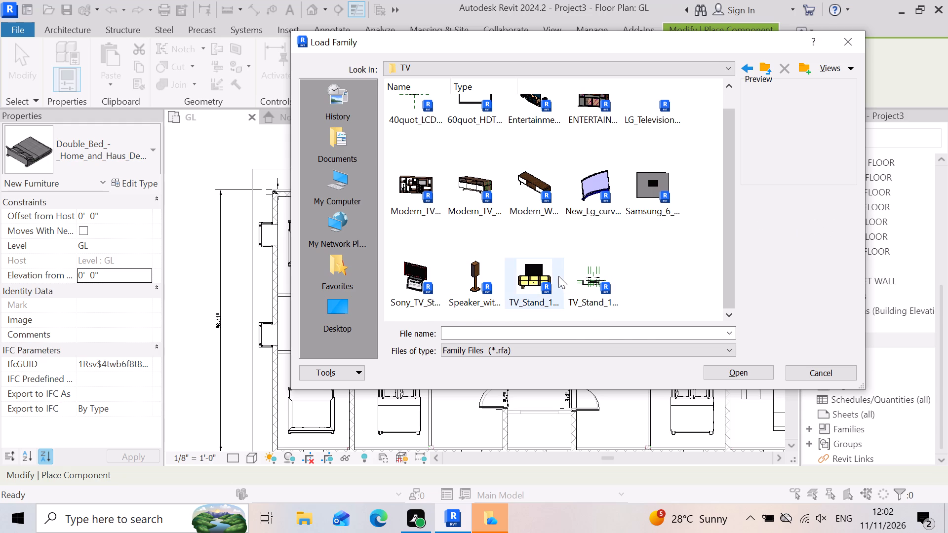
click(533, 275)
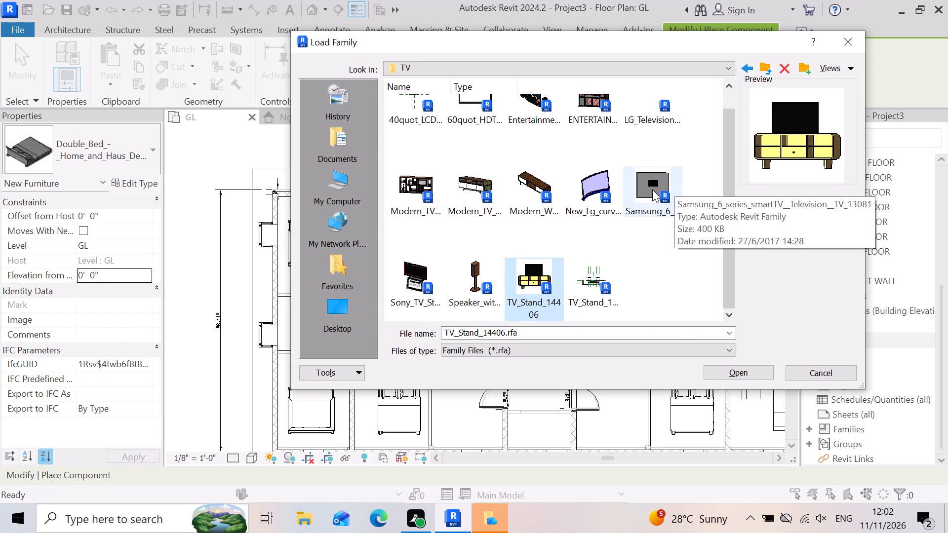
click(652, 190)
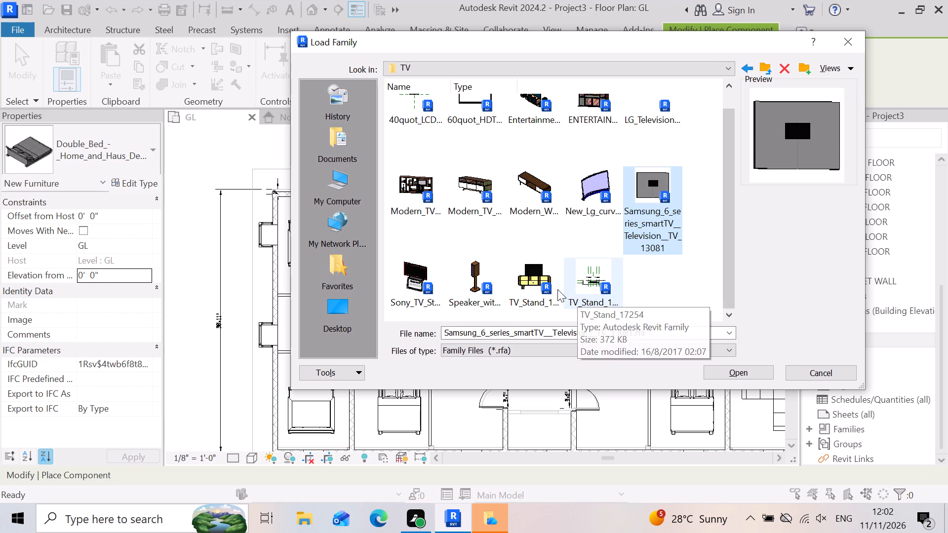
click(538, 283)
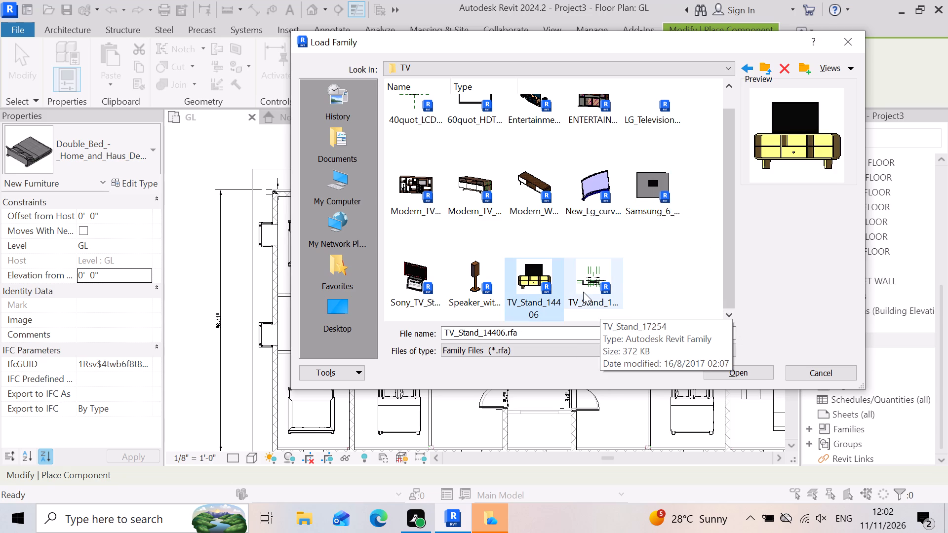
click(425, 187)
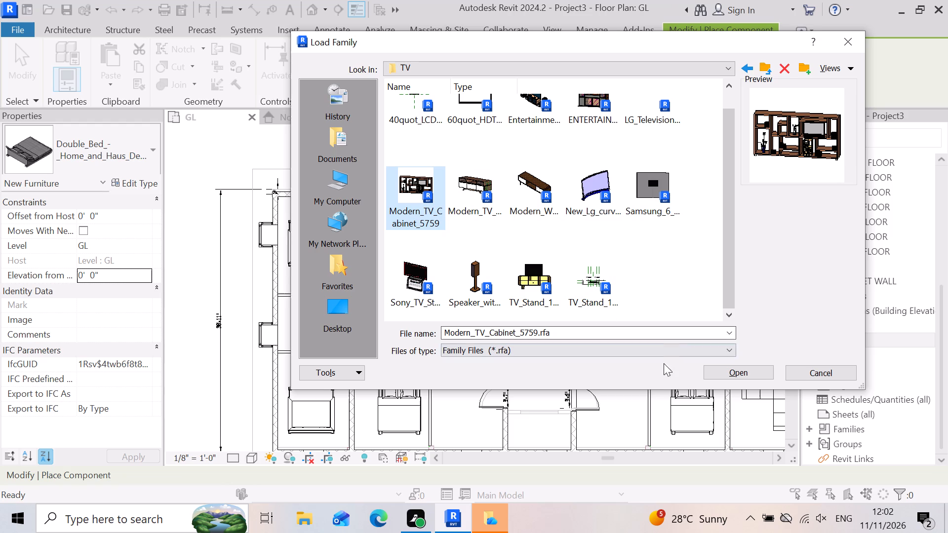
click(749, 370)
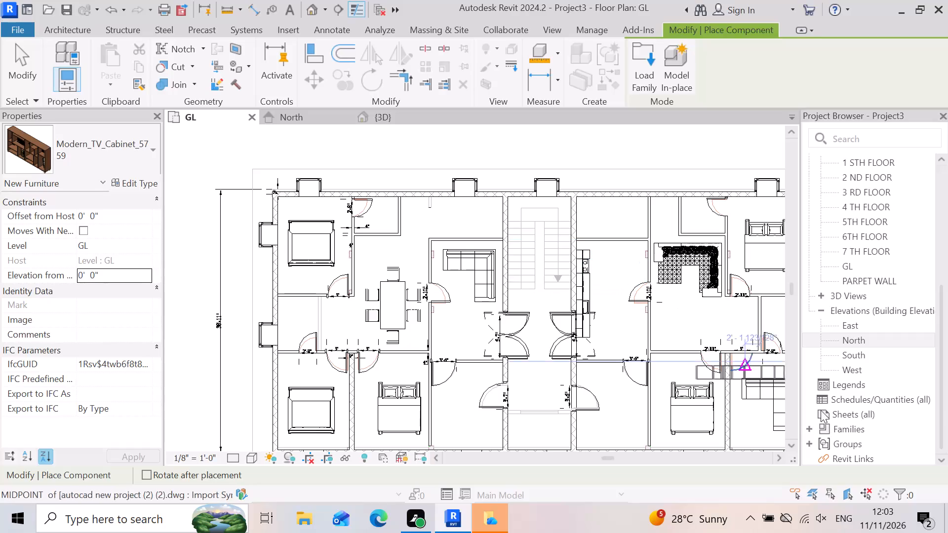
Examine the west bedrooms and the east apartment's sofa room for places to fit the TV cabinet in the GL plan.
scroll(338, 430, up, 6)
scroll(334, 386, down, 4)
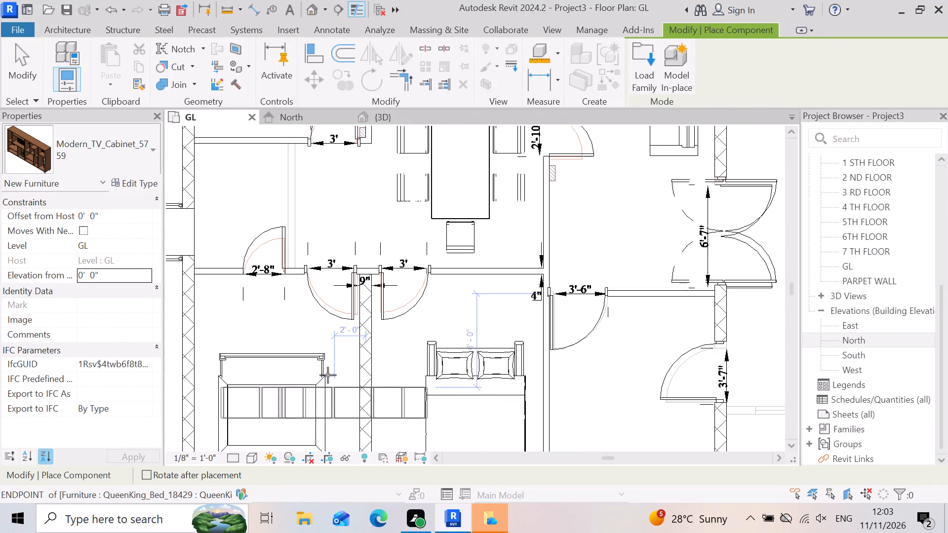
scroll(328, 375, down, 2)
scroll(414, 393, down, 4)
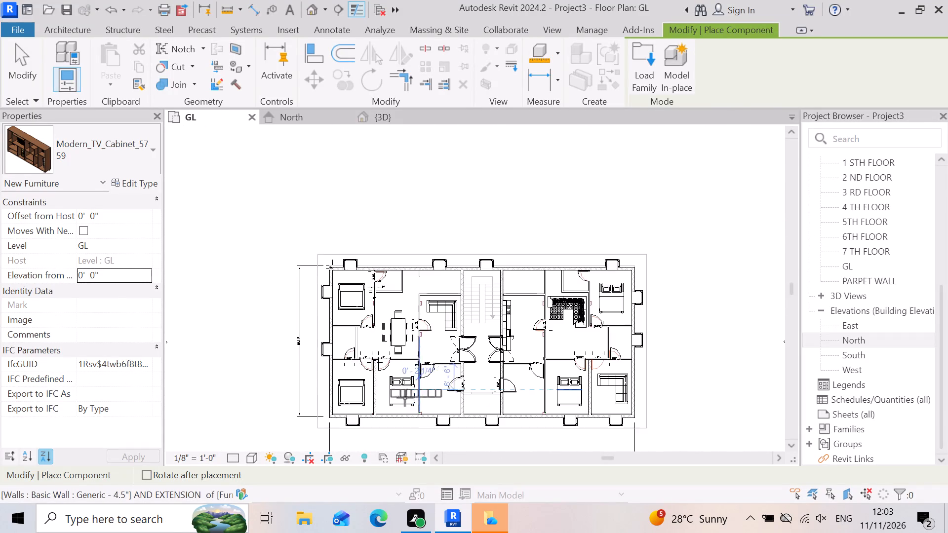
scroll(405, 399, up, 10)
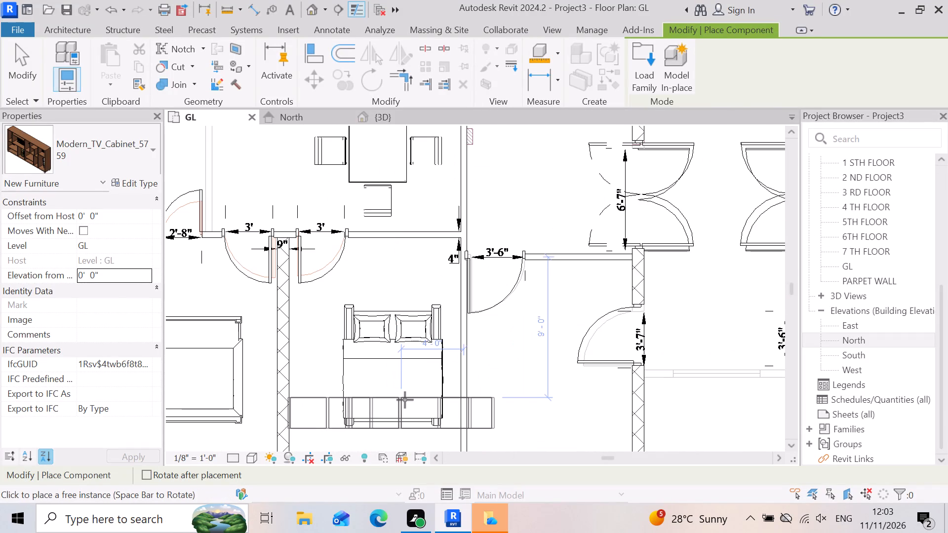
scroll(386, 405, up, 4)
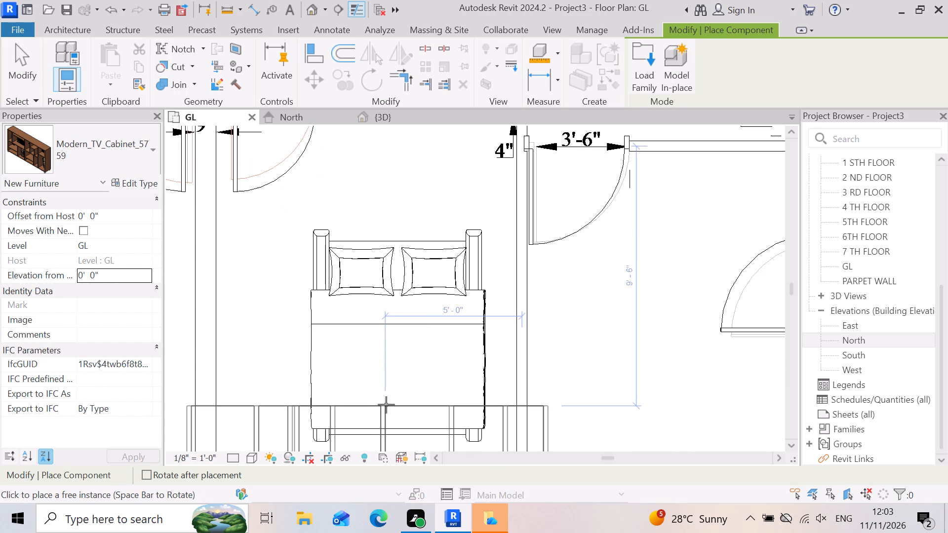
scroll(413, 302, down, 8)
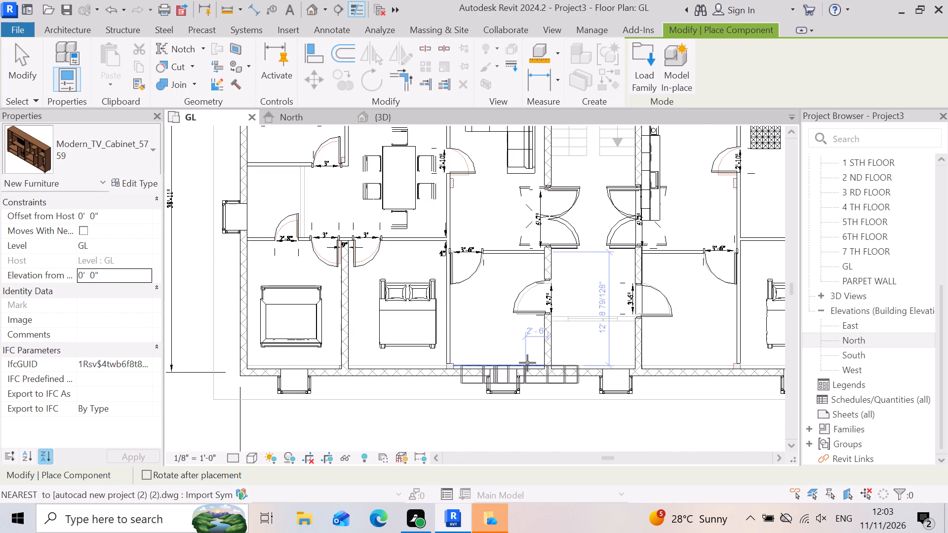
scroll(515, 358, down, 4)
scroll(667, 261, up, 6)
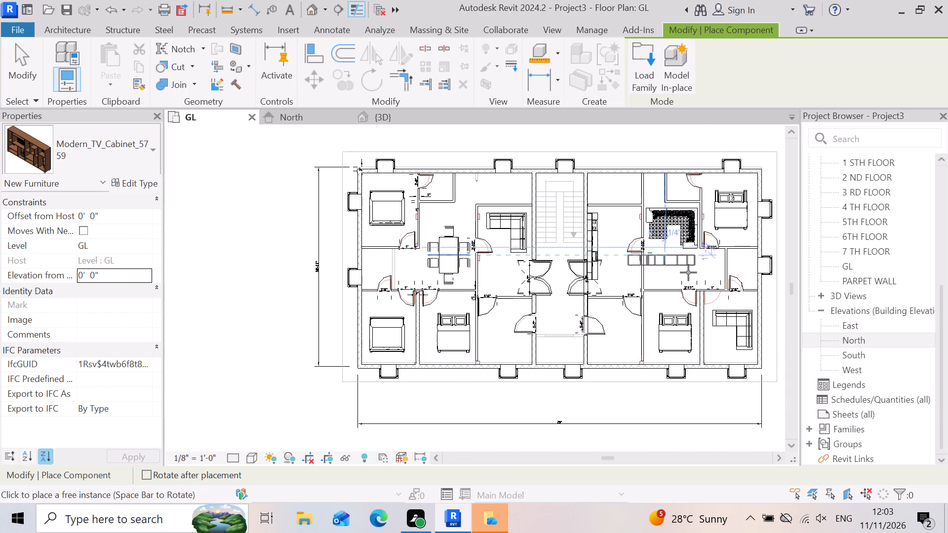
scroll(692, 272, up, 4)
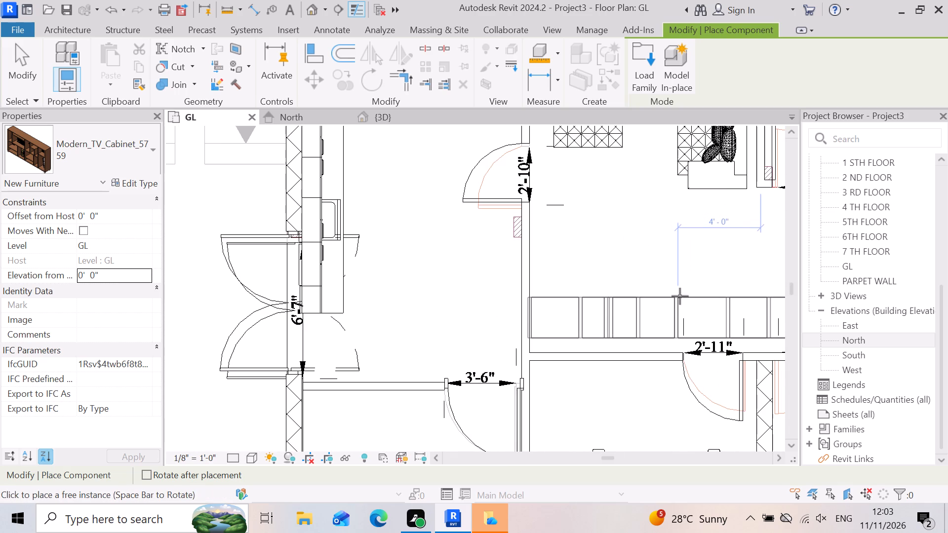
scroll(672, 304, down, 2)
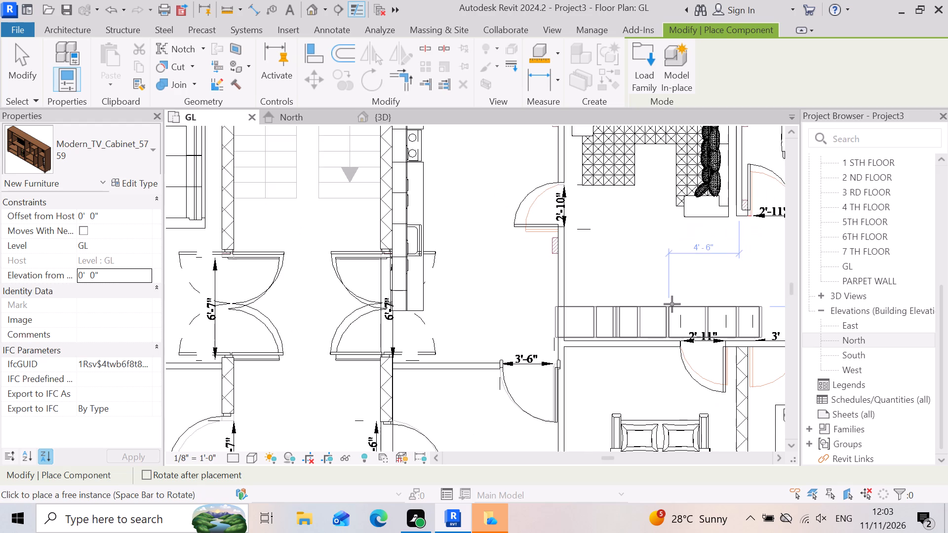
scroll(672, 304, up, 2)
scroll(677, 288, down, 7)
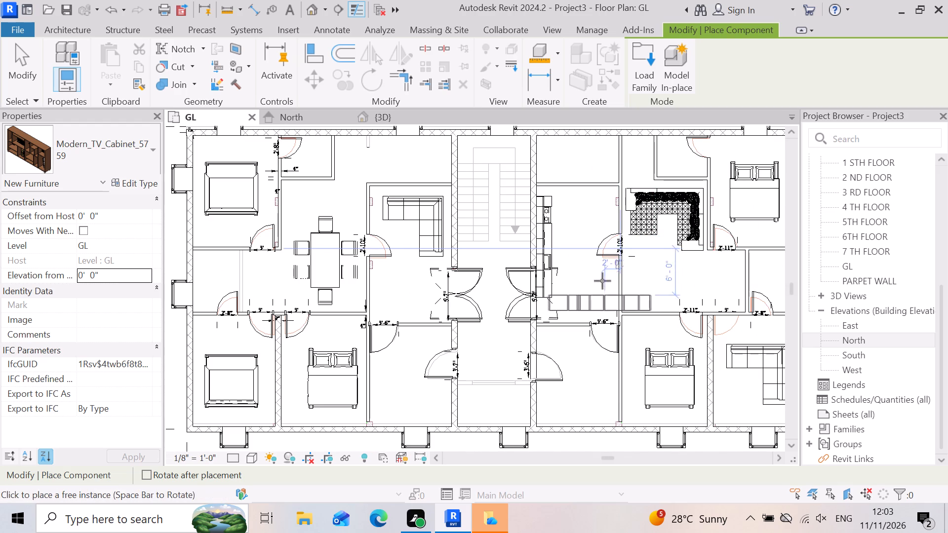
scroll(668, 282, up, 3)
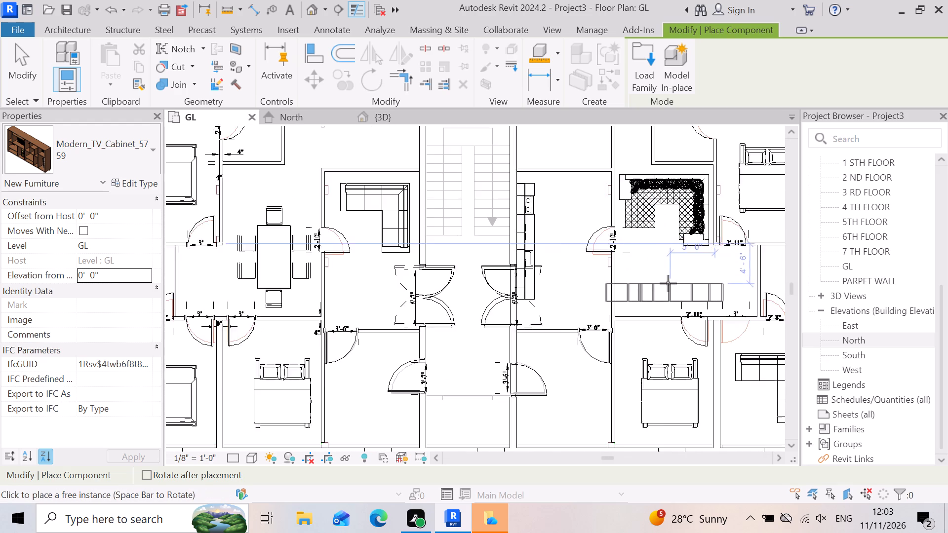
scroll(668, 283, up, 2)
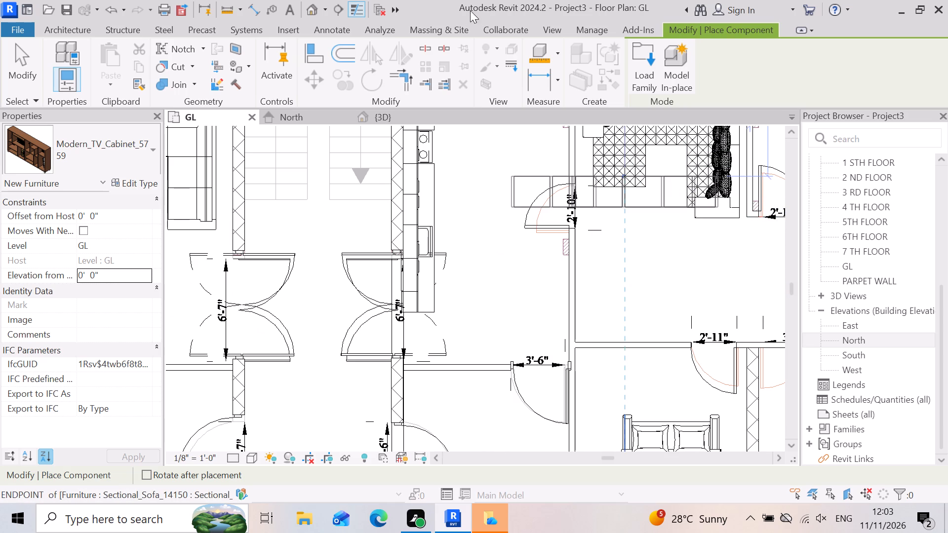
Load the Sony_TV_Stand_7519 family from the TV folder.
click(647, 60)
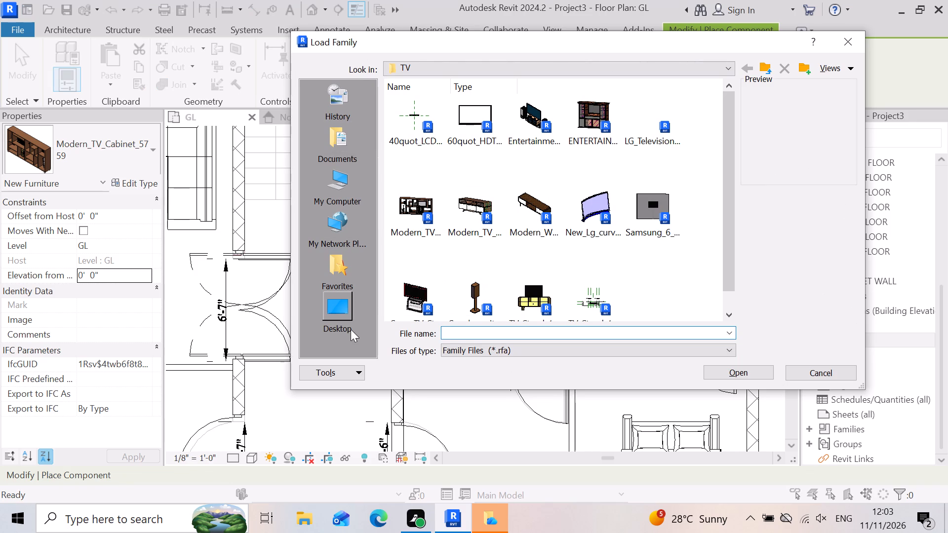
click(411, 291)
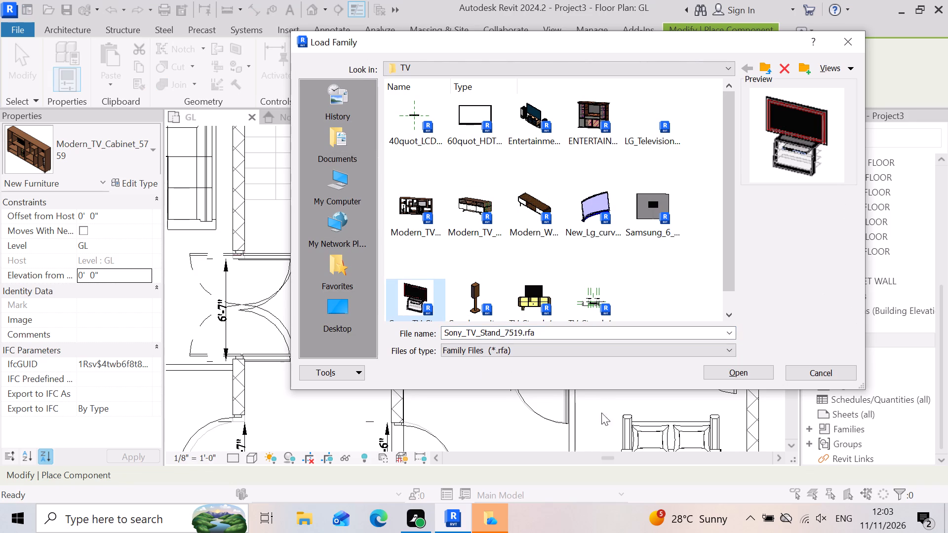
drag(746, 363, 747, 368)
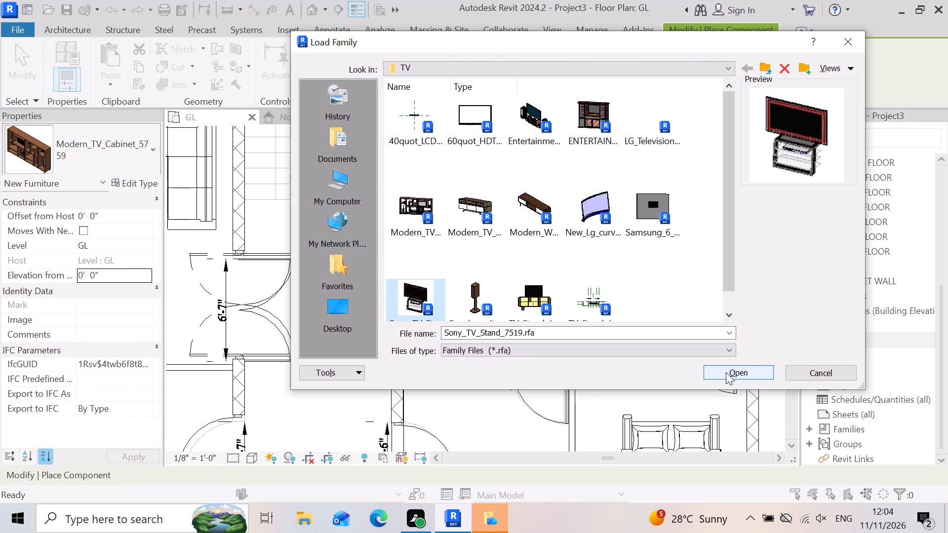
click(739, 368)
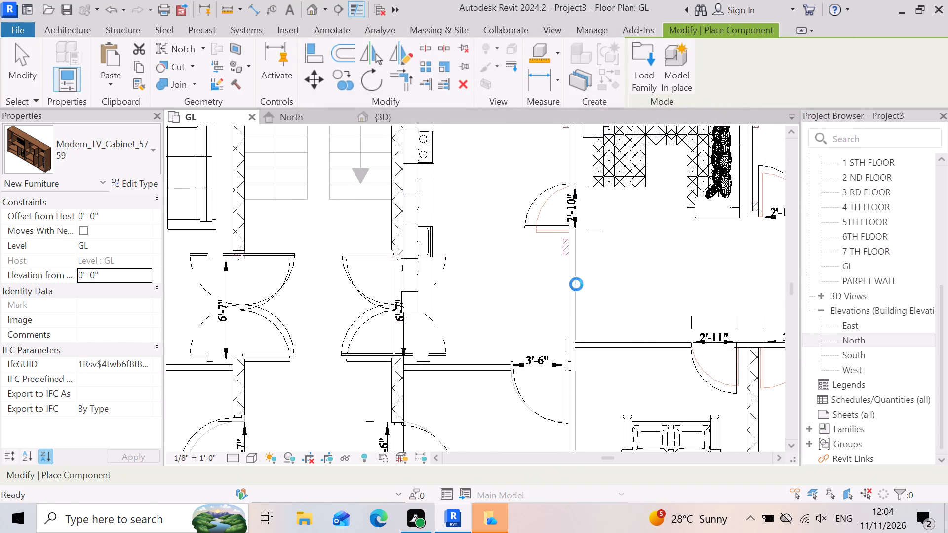
Place a Sony TV stand on the south wall of the east apartment's patterned-sofa room, west of the 2'-11" door opening.
scroll(601, 340, up, 9)
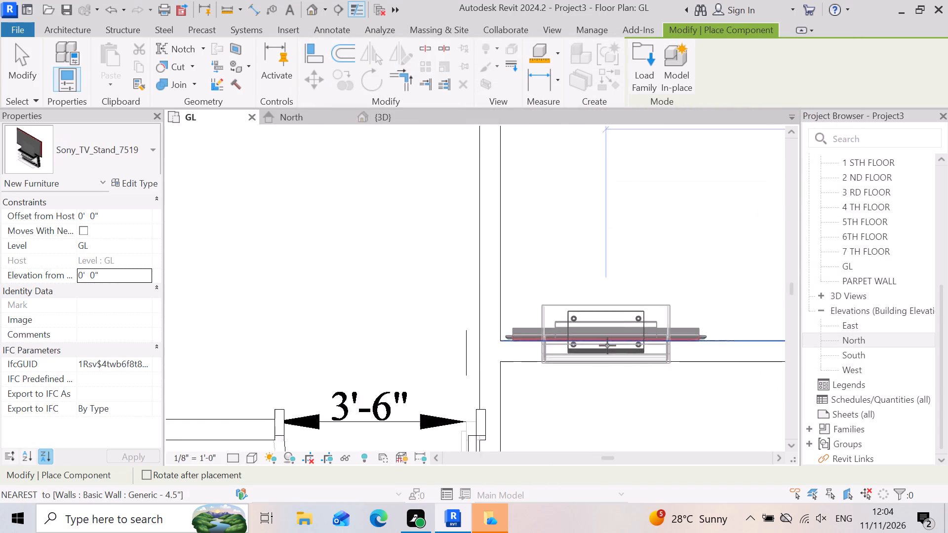
scroll(607, 345, up, 4)
scroll(556, 337, down, 10)
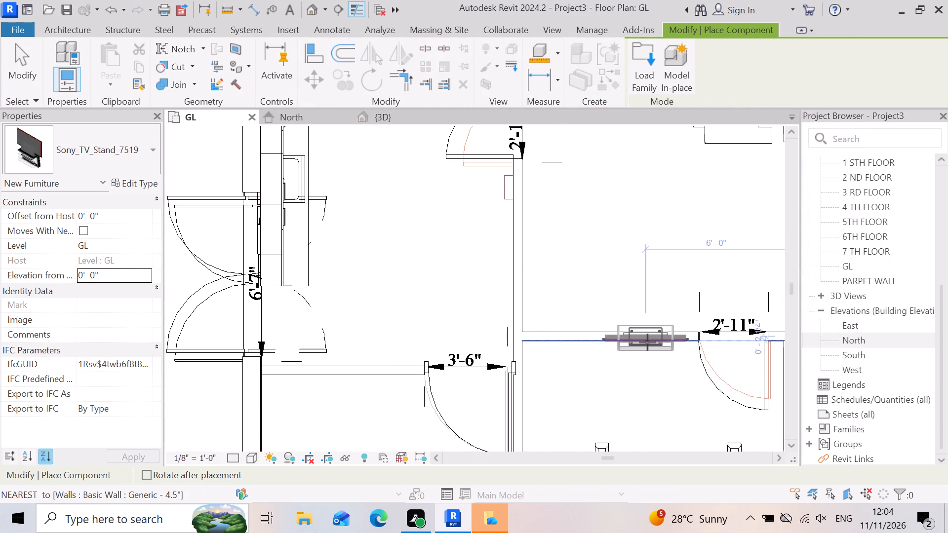
scroll(647, 342, up, 3)
scroll(624, 349, down, 7)
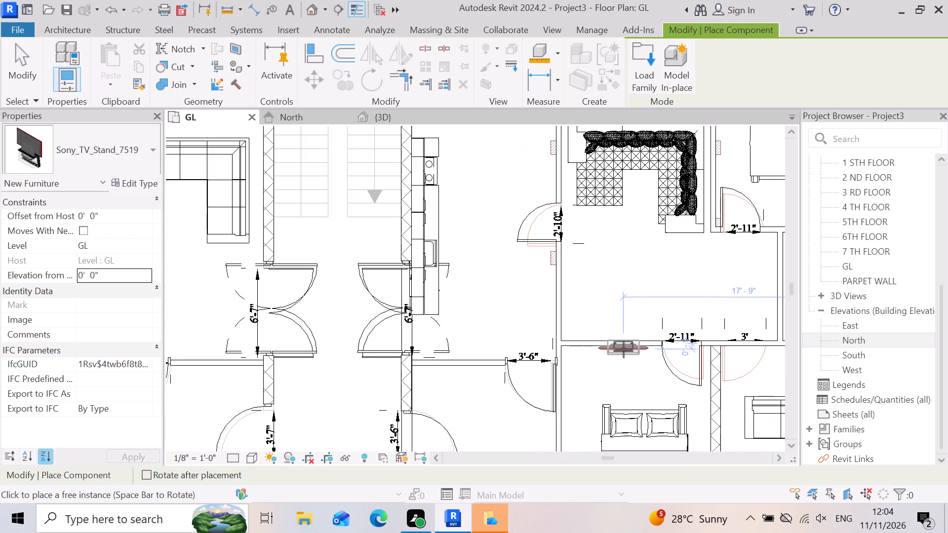
scroll(624, 349, up, 5)
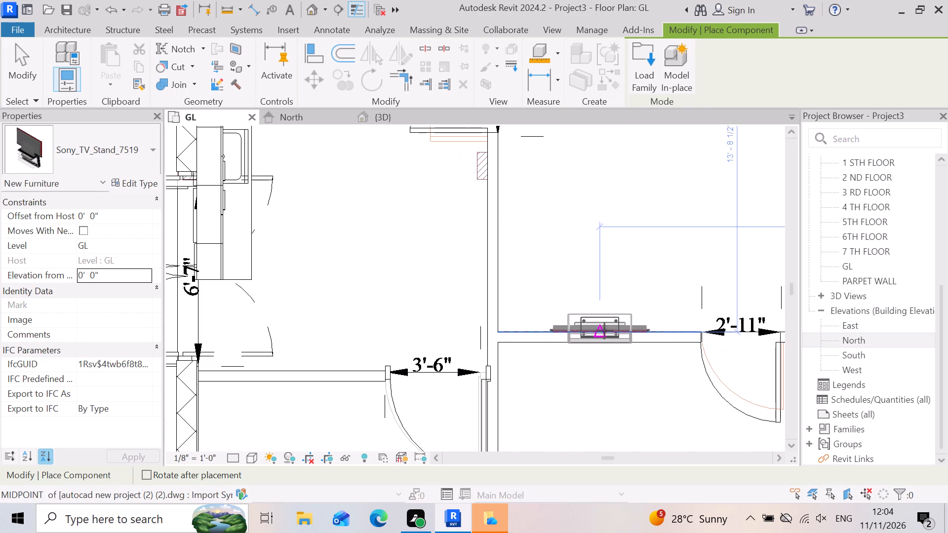
click(602, 328)
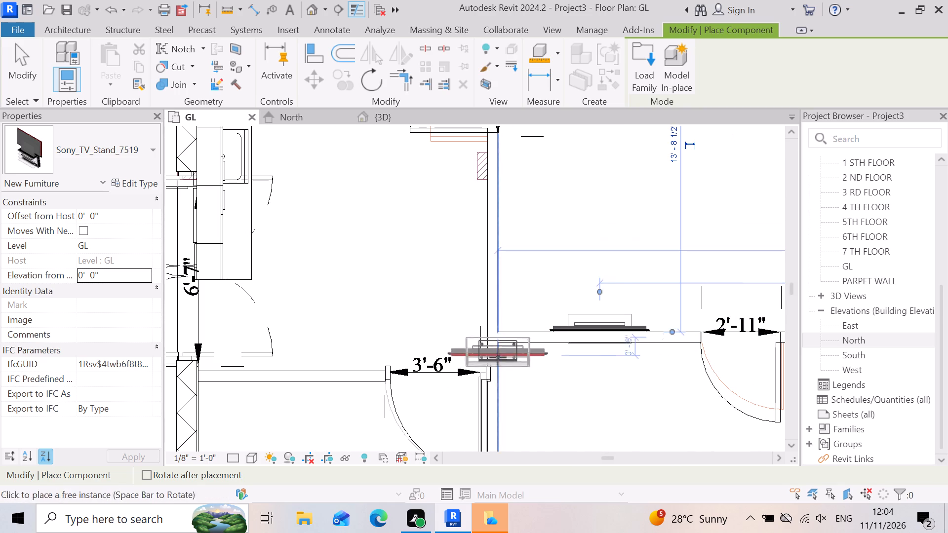
Place a Sony TV stand against the south wall in each of the west apartment's two southern bedrooms, facing the foot of the bed.
scroll(589, 348, down, 13)
scroll(391, 428, up, 1)
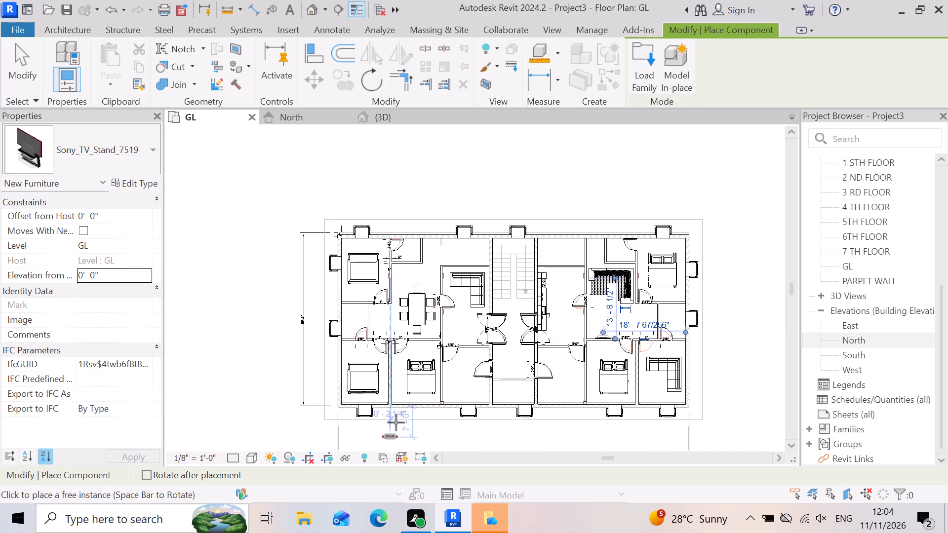
scroll(396, 422, up, 5)
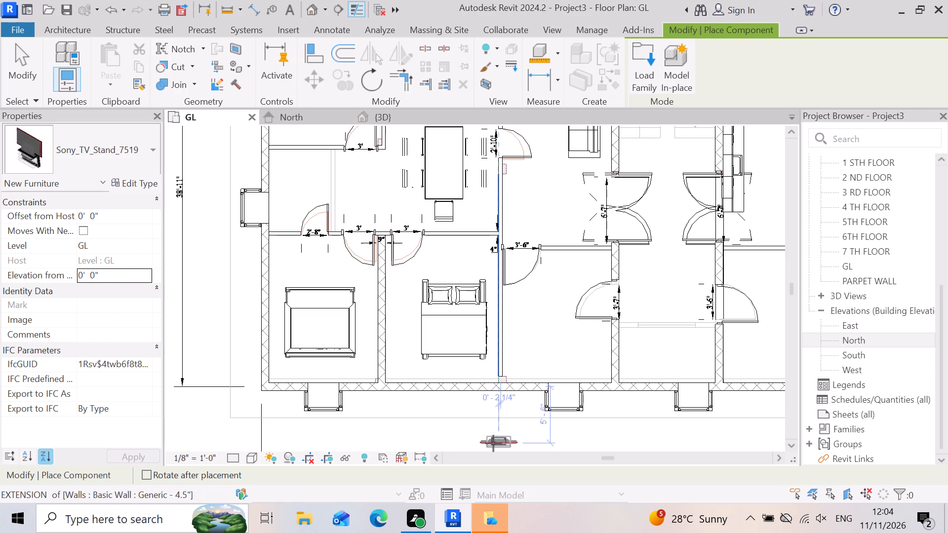
scroll(488, 433, up, 9)
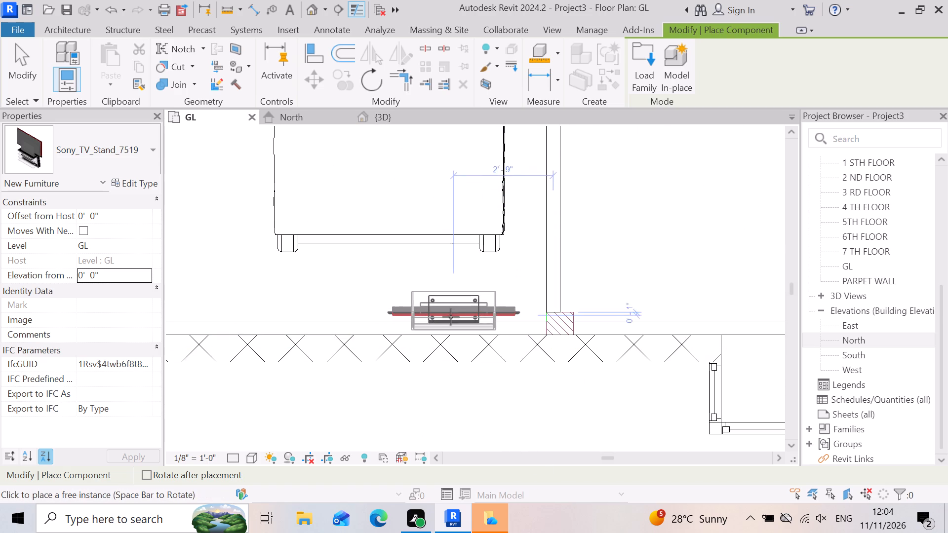
click(443, 320)
scroll(482, 410, down, 4)
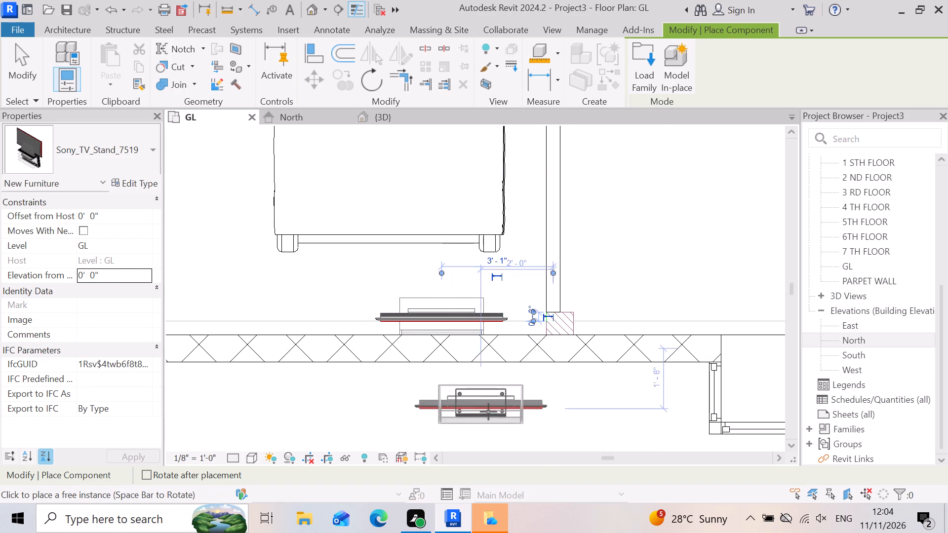
scroll(488, 412, down, 4)
scroll(279, 373, up, 7)
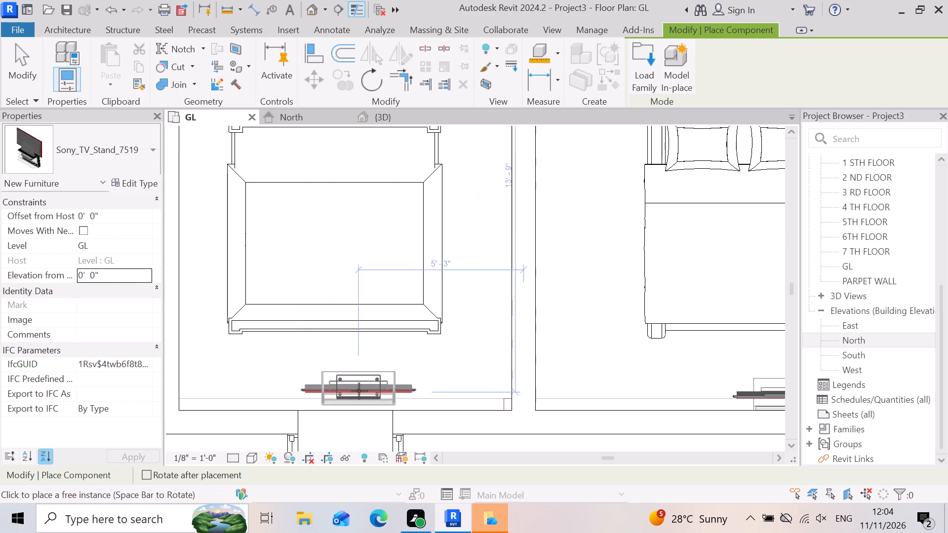
click(341, 397)
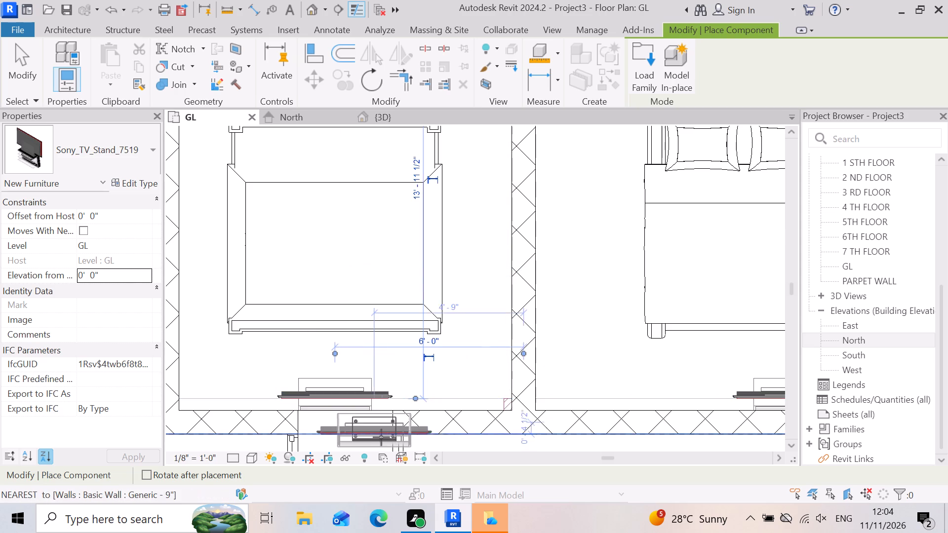
Place a Sony TV stand on the south wall of the west apartment's north-west bedroom, beside the 3' door.
scroll(388, 444, down, 11)
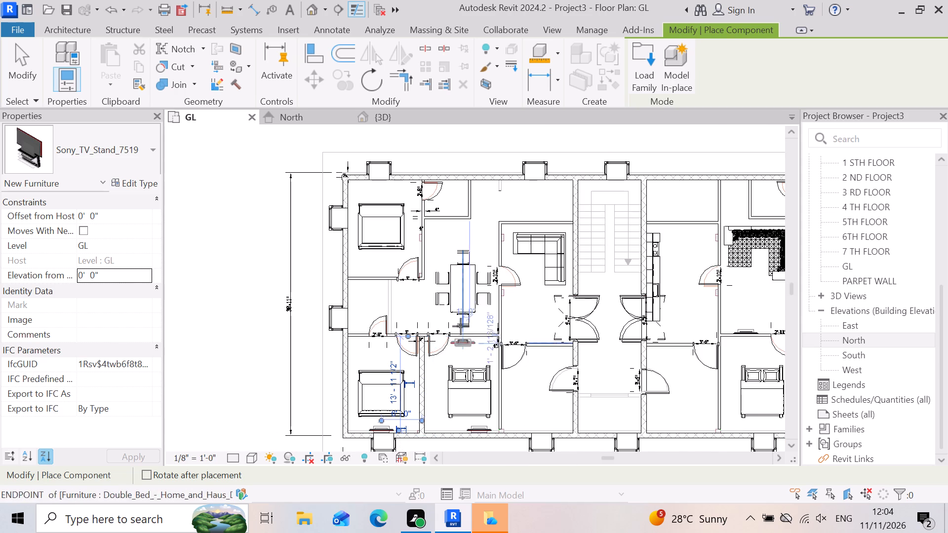
scroll(455, 270, up, 16)
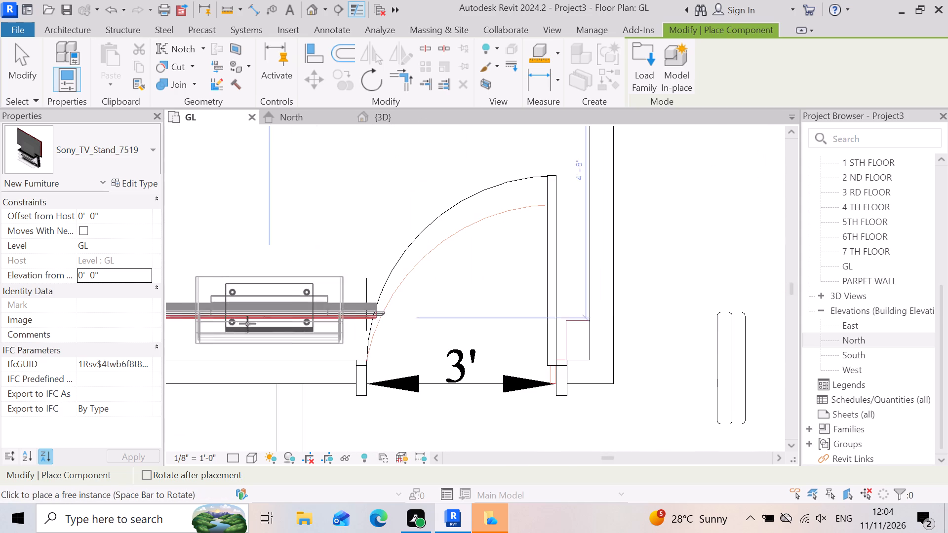
click(230, 346)
scroll(372, 401, down, 8)
scroll(417, 410, down, 4)
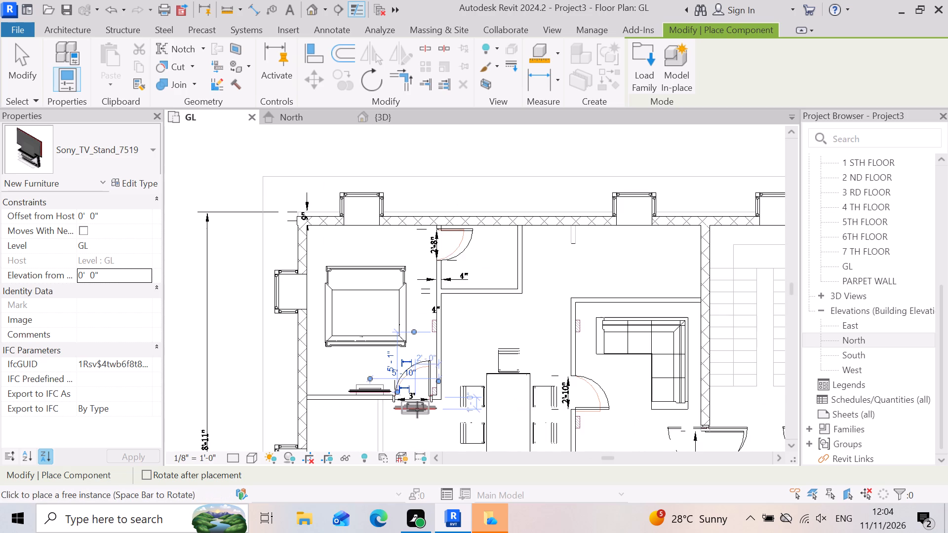
scroll(412, 408, down, 5)
scroll(460, 374, down, 4)
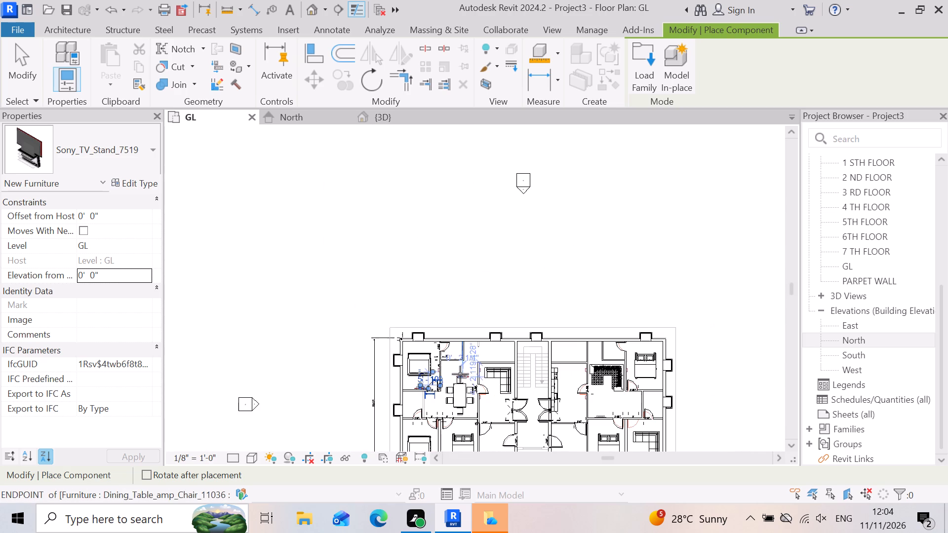
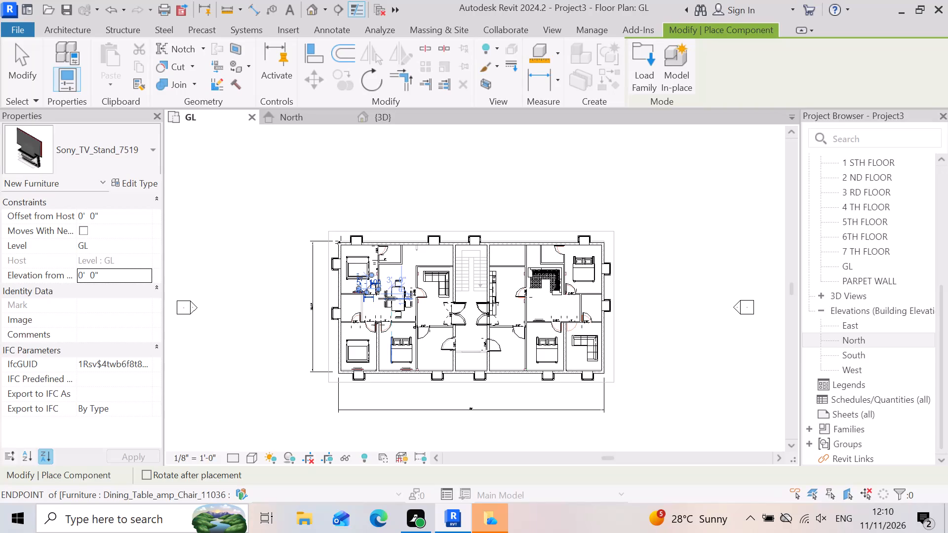
Switch from the GL floor plan to the 3D view and examine the furnished rooms from both sides of the building.
scroll(409, 402, up, 4)
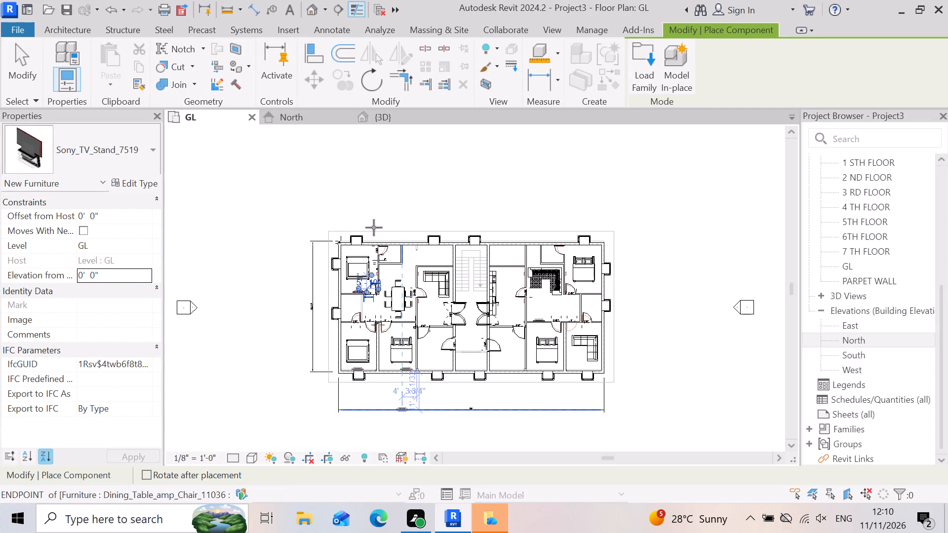
scroll(380, 225, up, 6)
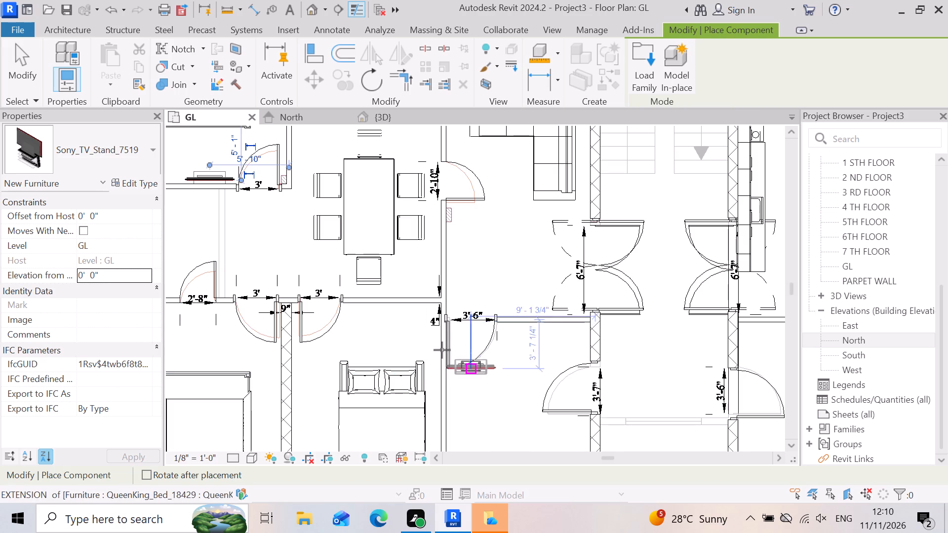
click(414, 112)
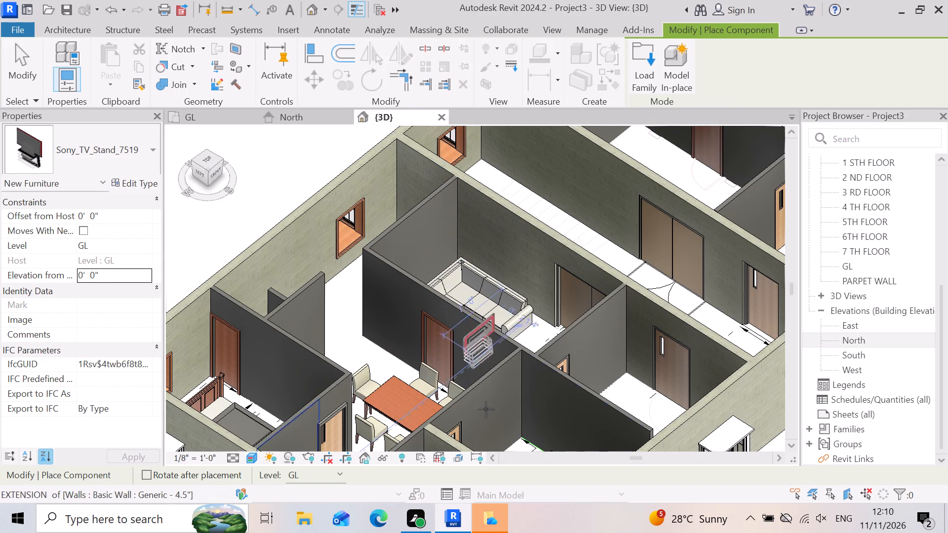
scroll(479, 405, up, 3)
scroll(519, 351, down, 4)
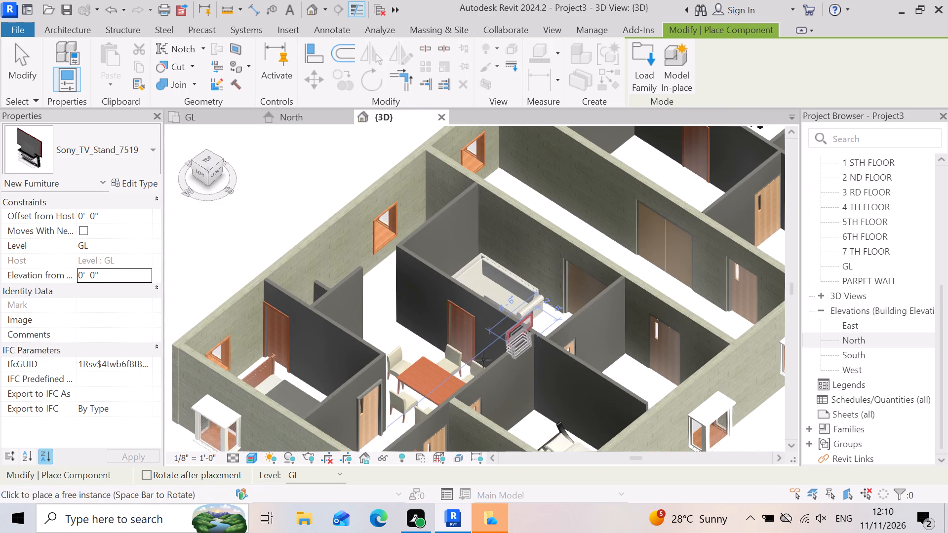
scroll(495, 347, down, 3)
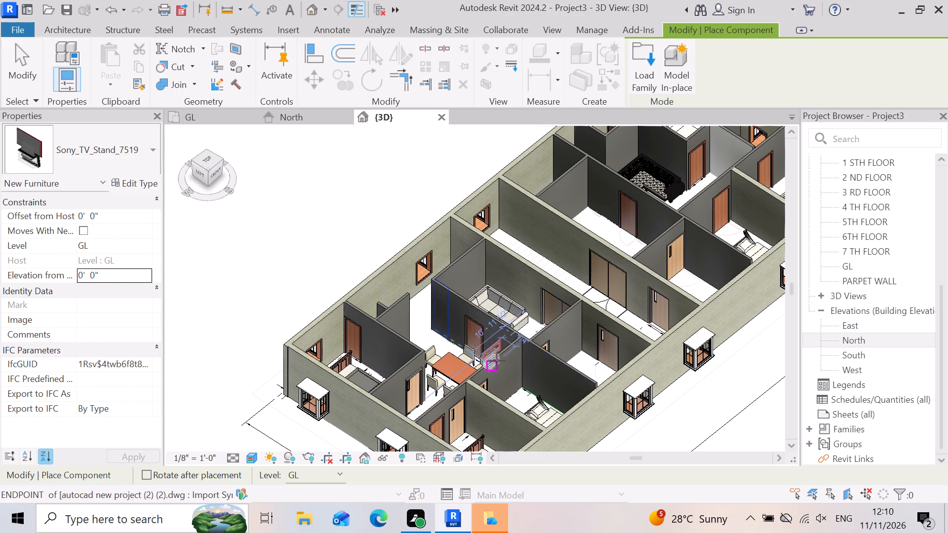
scroll(556, 467, up, 11)
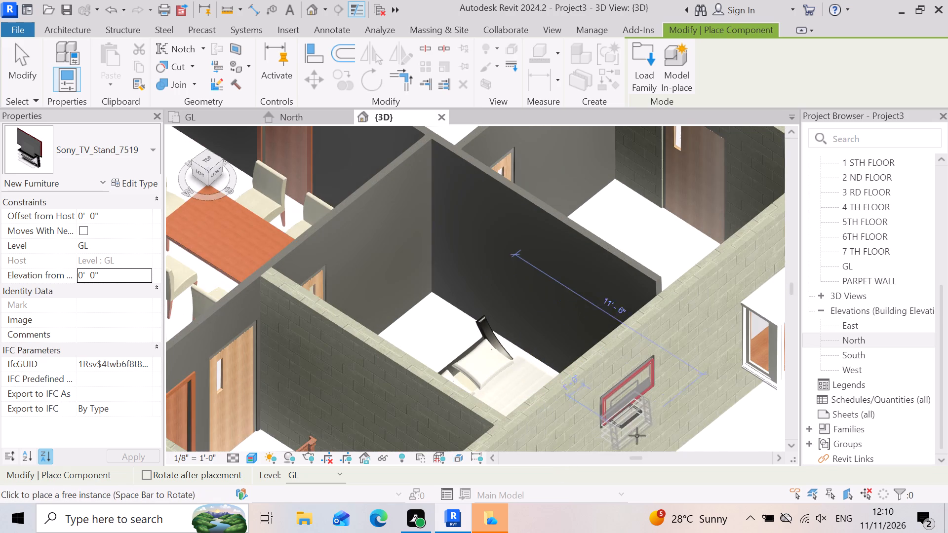
scroll(537, 437, up, 5)
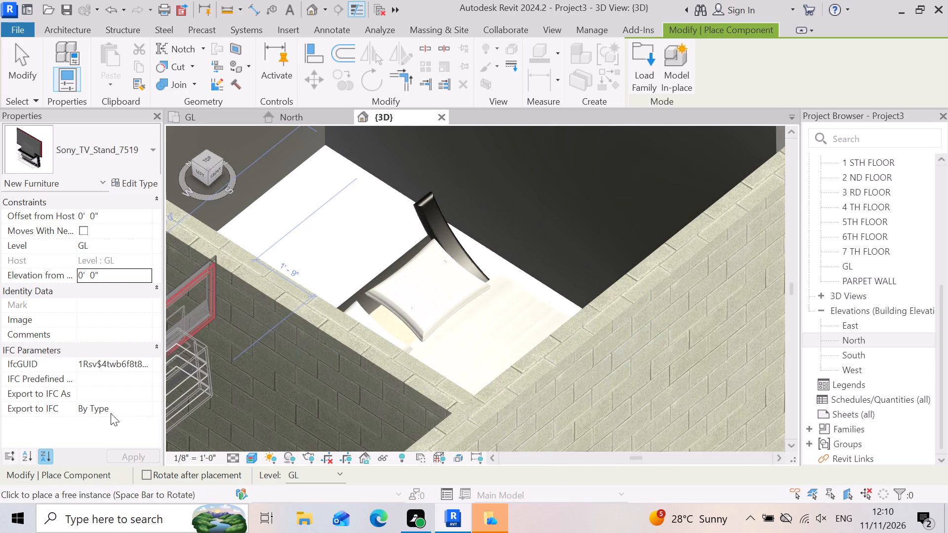
scroll(496, 329, down, 7)
scroll(548, 329, down, 3)
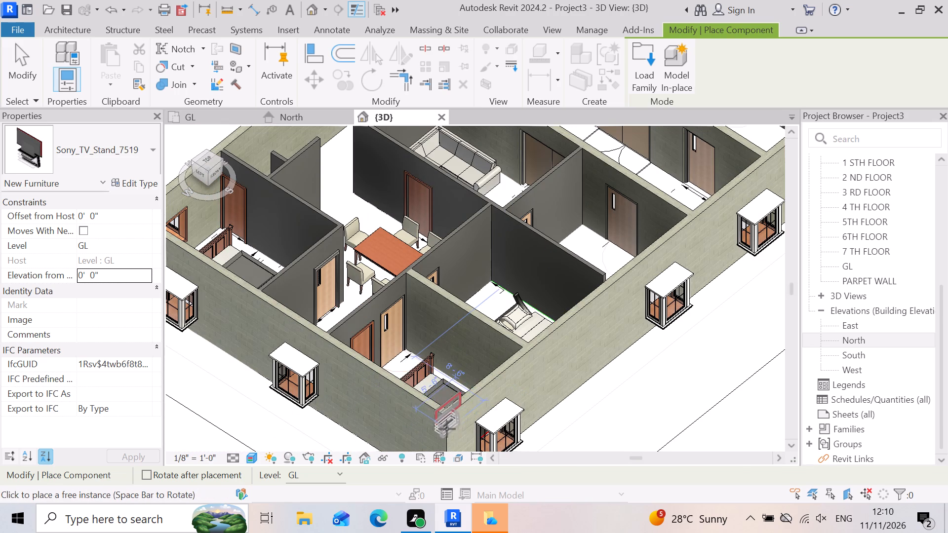
shift+right_drag(443, 420, 643, 400)
shift+middle_drag(442, 418, 643, 400)
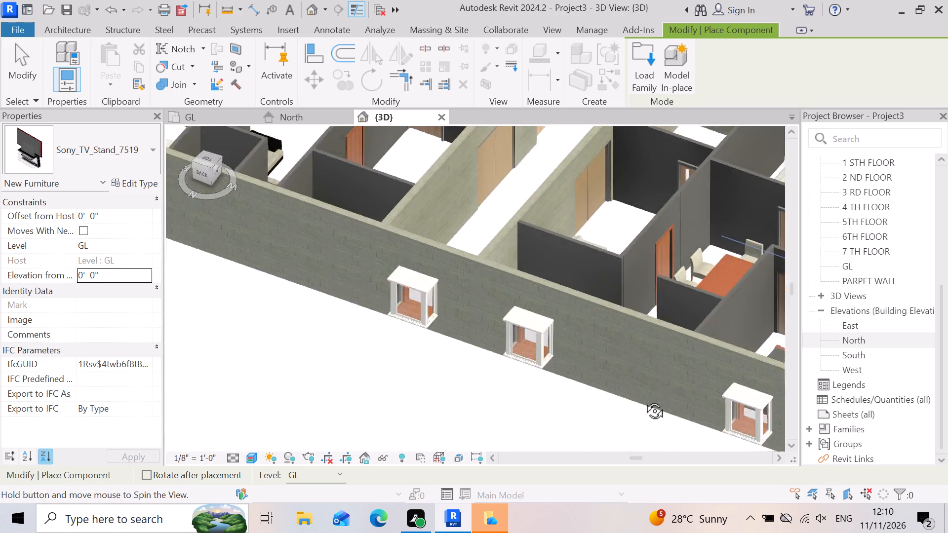
shift+middle_drag(643, 400, 791, 422)
shift+right_drag(643, 400, 791, 422)
scroll(411, 382, up, 10)
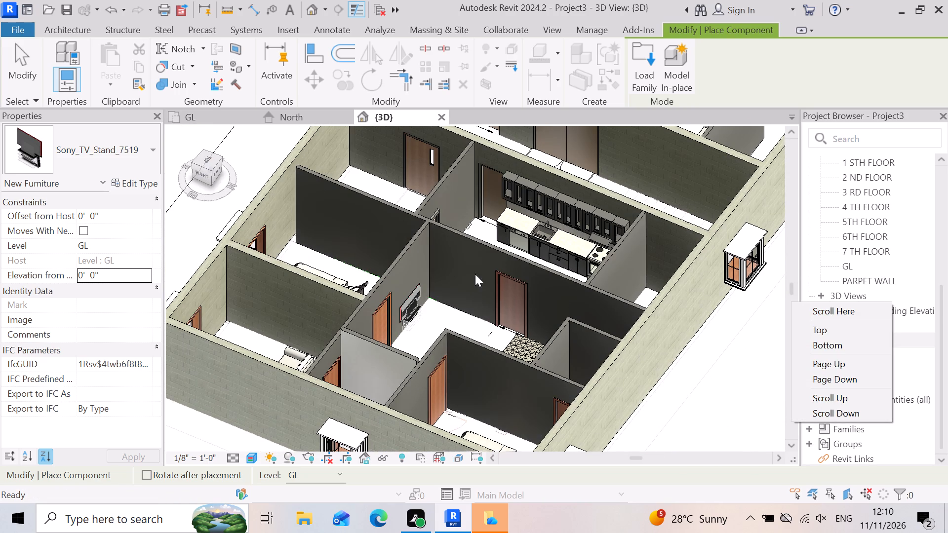
scroll(456, 291, up, 4)
scroll(577, 268, down, 4)
click(717, 363)
Examine the TV stand beside the door in the living room next to the kitchen, and leave component placement.
scroll(487, 367, down, 4)
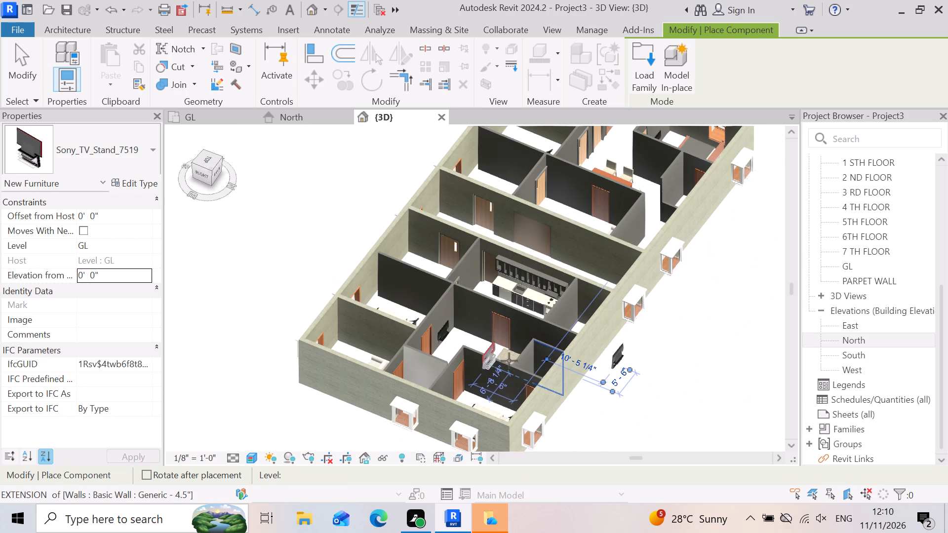
scroll(515, 360, up, 14)
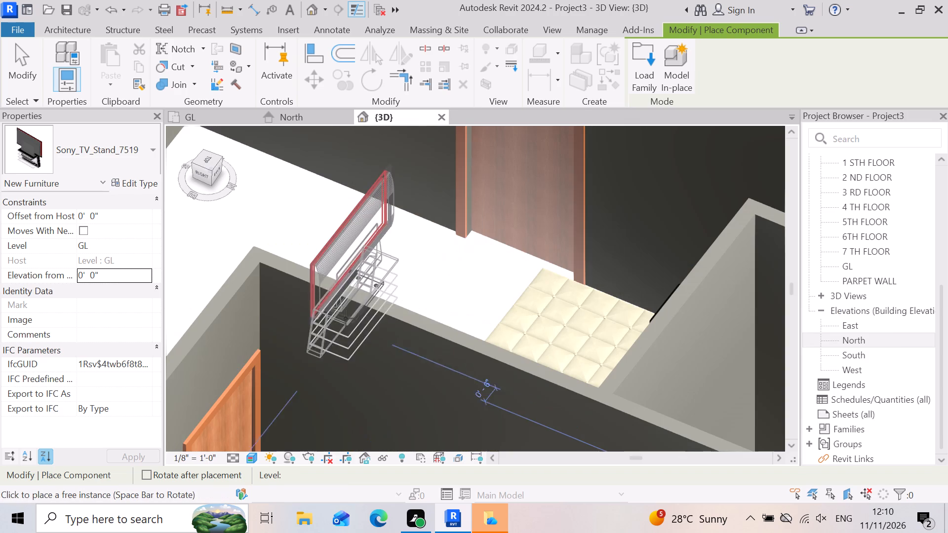
scroll(503, 365, down, 8)
scroll(343, 337, up, 8)
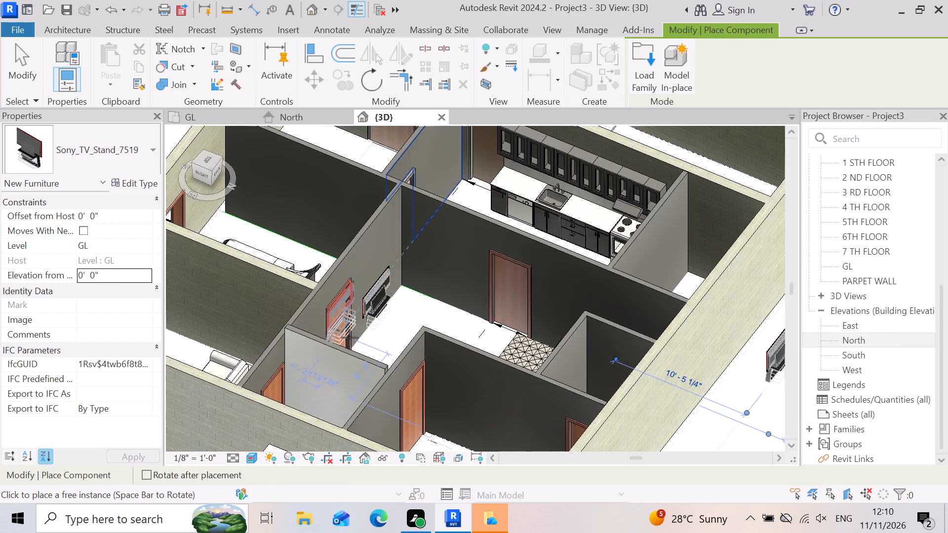
scroll(350, 338, up, 6)
scroll(383, 370, down, 10)
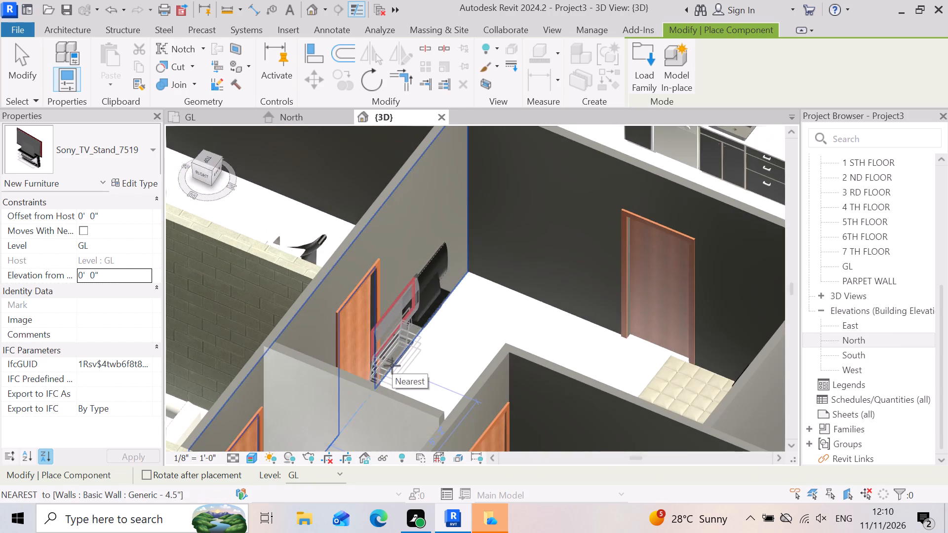
scroll(450, 352, up, 7)
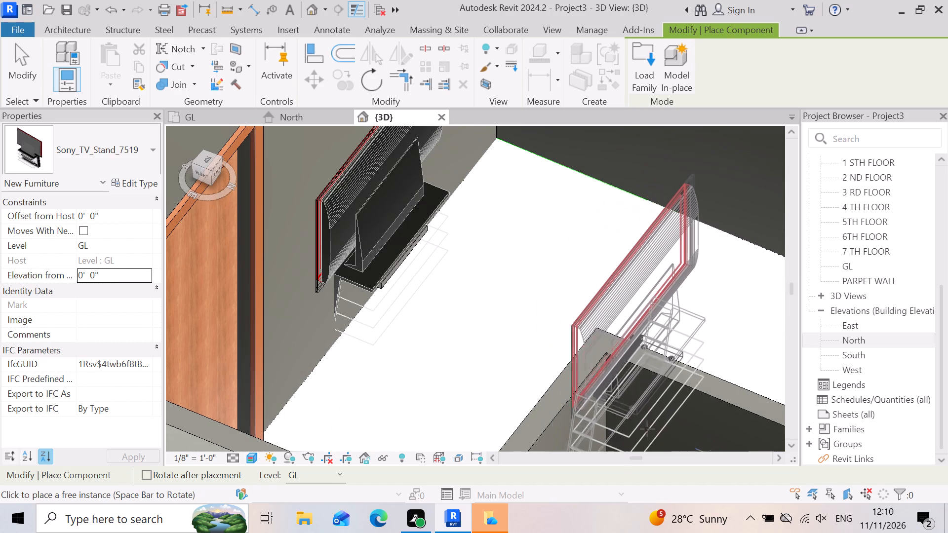
scroll(407, 387, down, 1)
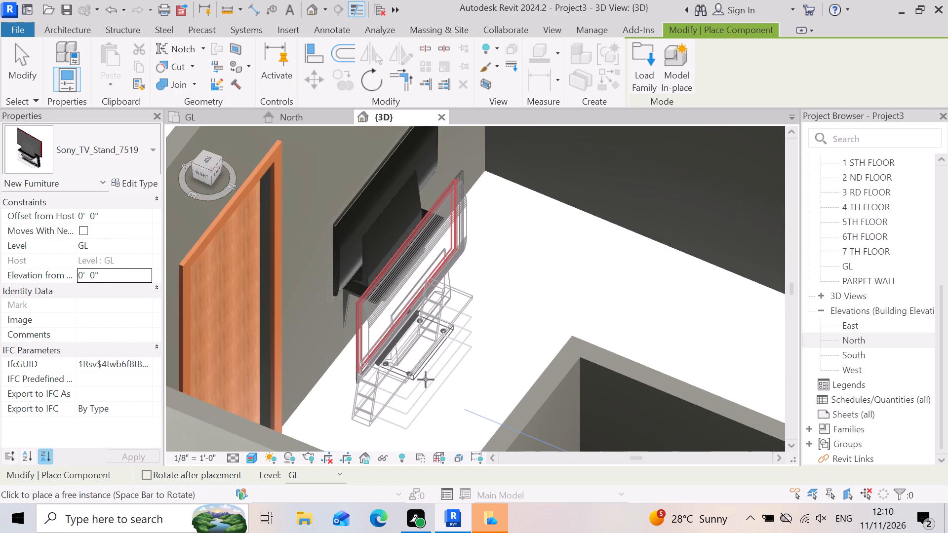
scroll(473, 357, down, 8)
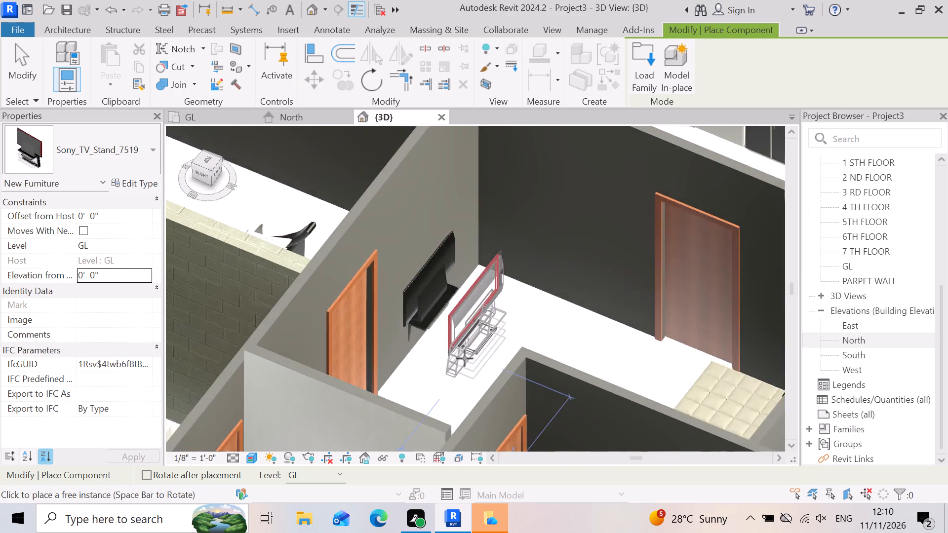
key(Escape)
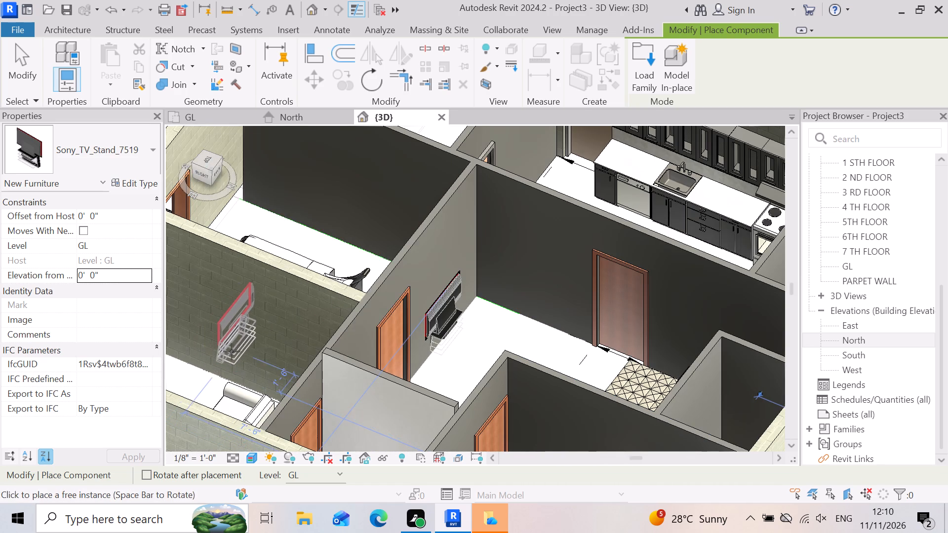
scroll(353, 330, down, 9)
key(Escape)
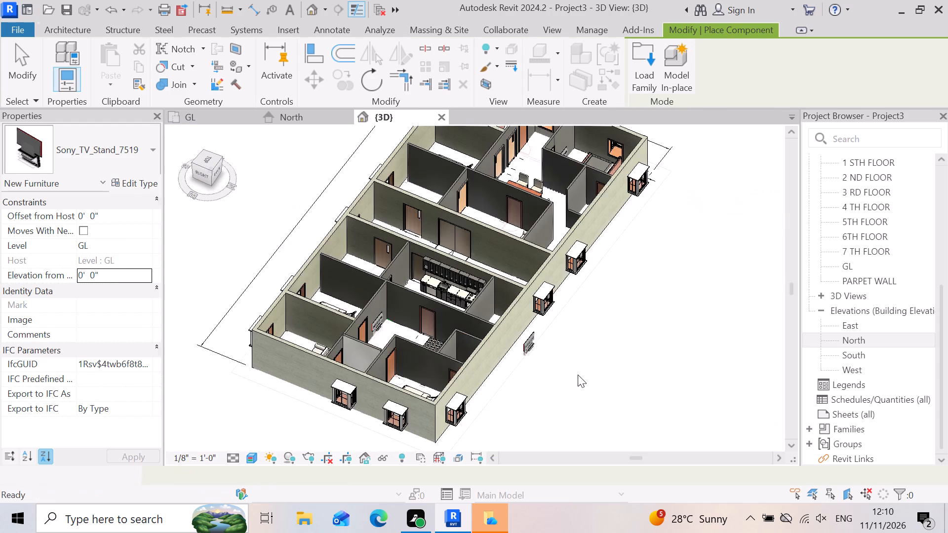
Delete the stray Sony TV stand standing outside the building's exterior wall.
scroll(551, 369, up, 10)
click(516, 323)
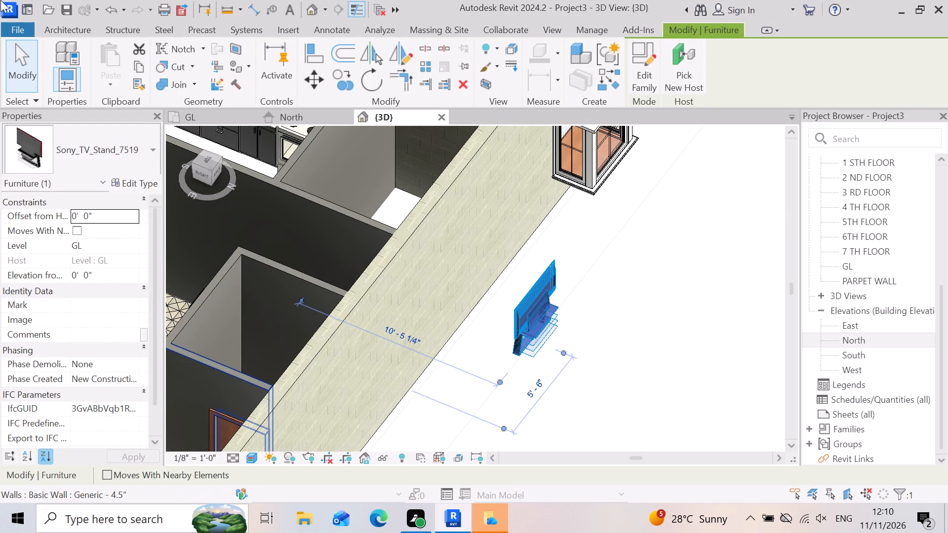
key(Delete)
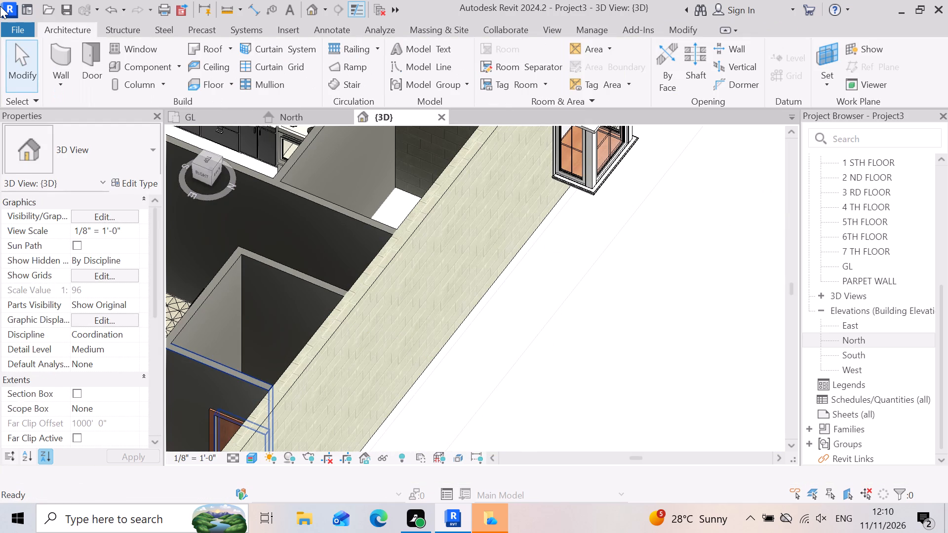
Examine the living room, bathroom and kitchen area of the flat with the fitted kitchen in the 3D view.
scroll(367, 379, down, 5)
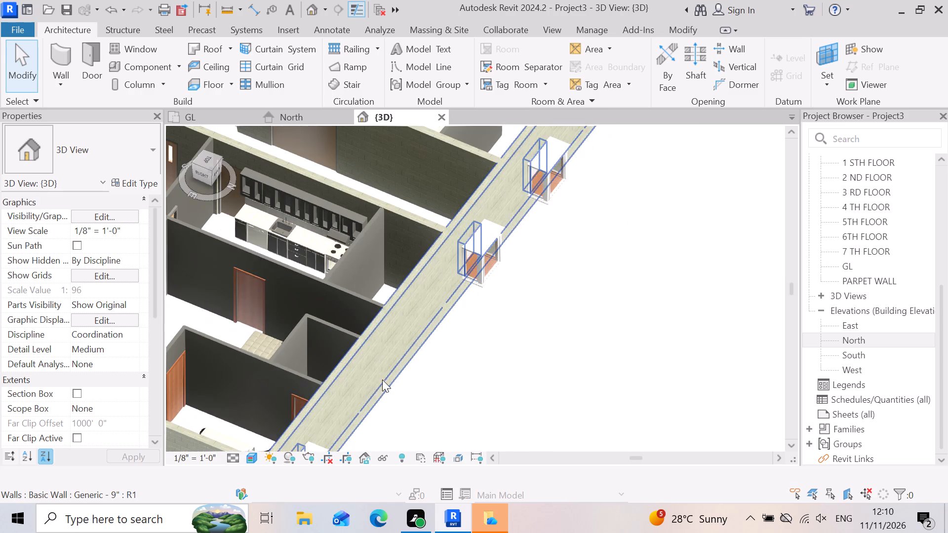
scroll(272, 366, up, 6)
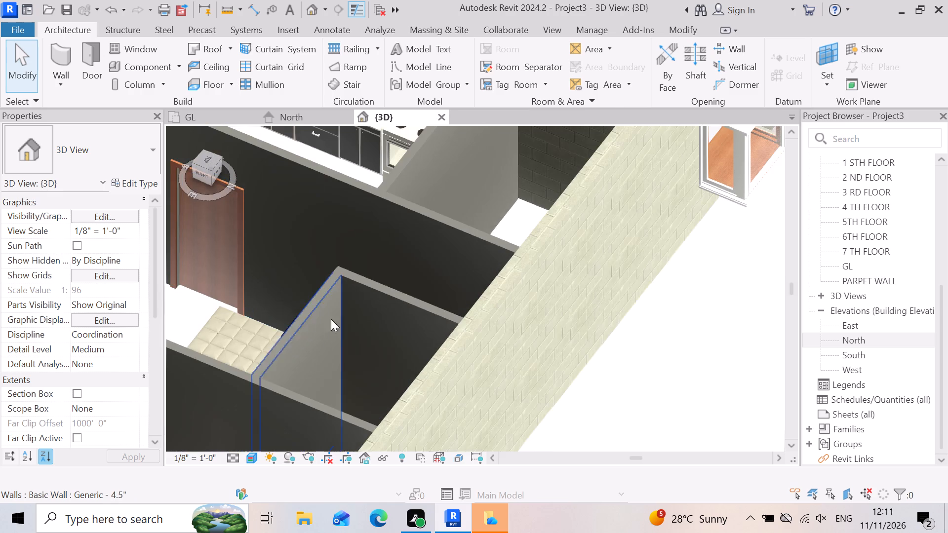
scroll(372, 339, down, 6)
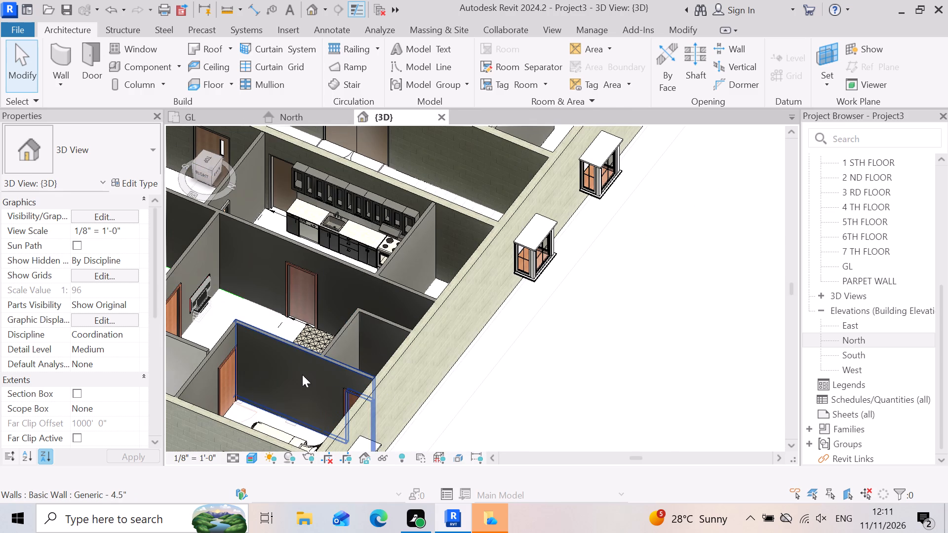
scroll(315, 376, down, 4)
scroll(200, 366, up, 2)
scroll(239, 353, down, 2)
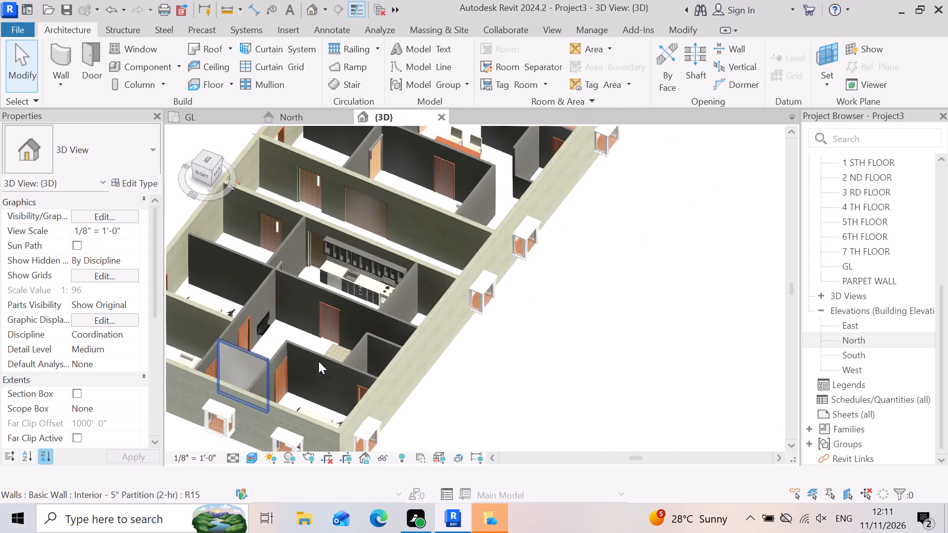
scroll(318, 361, down, 1)
scroll(272, 236, up, 9)
scroll(387, 307, down, 5)
scroll(478, 168, up, 5)
scroll(597, 275, down, 3)
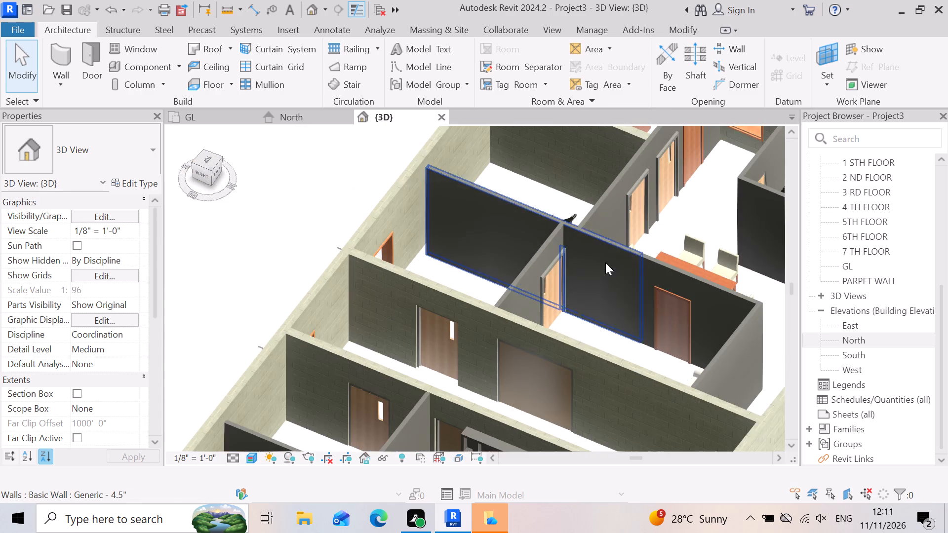
Examine the double bed and wall-side TV stand in the bedroom of the flat with the dining table.
scroll(555, 180, up, 12)
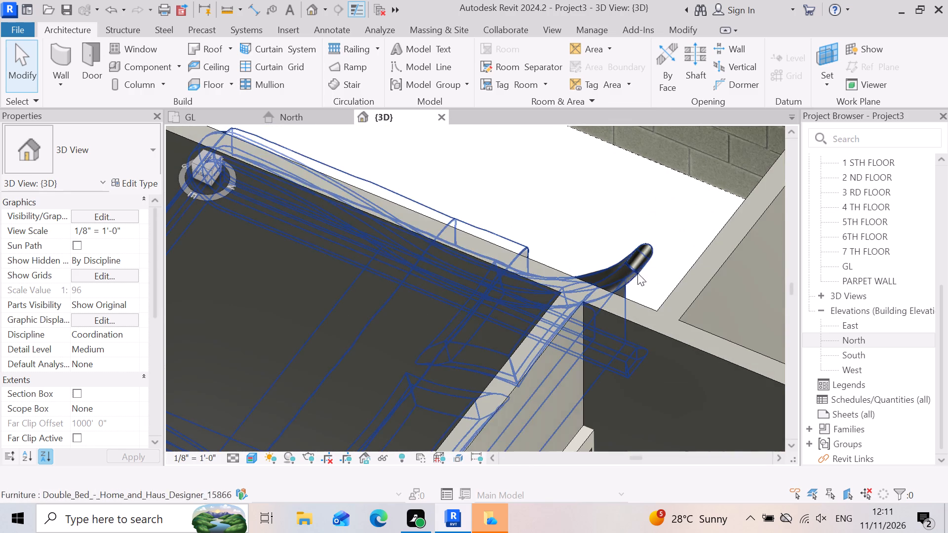
scroll(604, 249, down, 8)
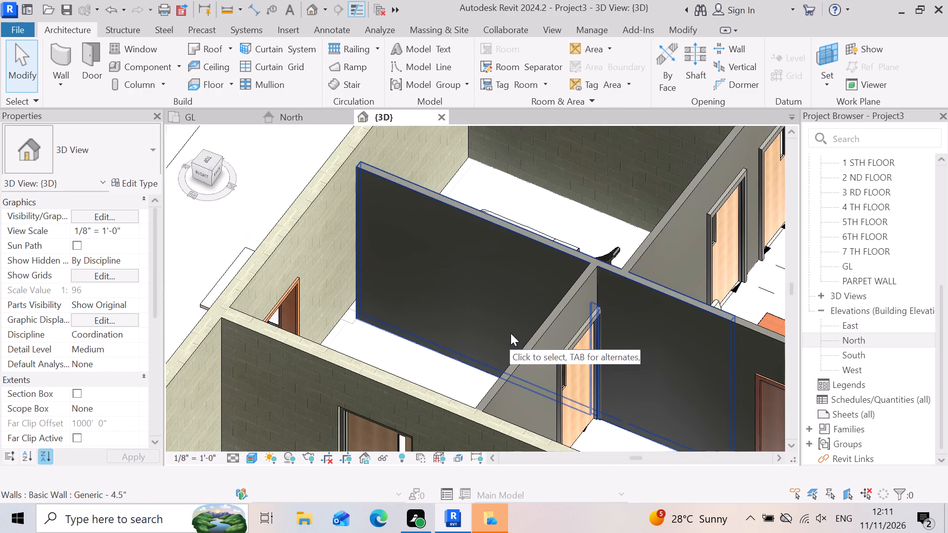
shift+right_drag(513, 315, 515, 307)
shift+middle_click(514, 308)
scroll(526, 284, down, 7)
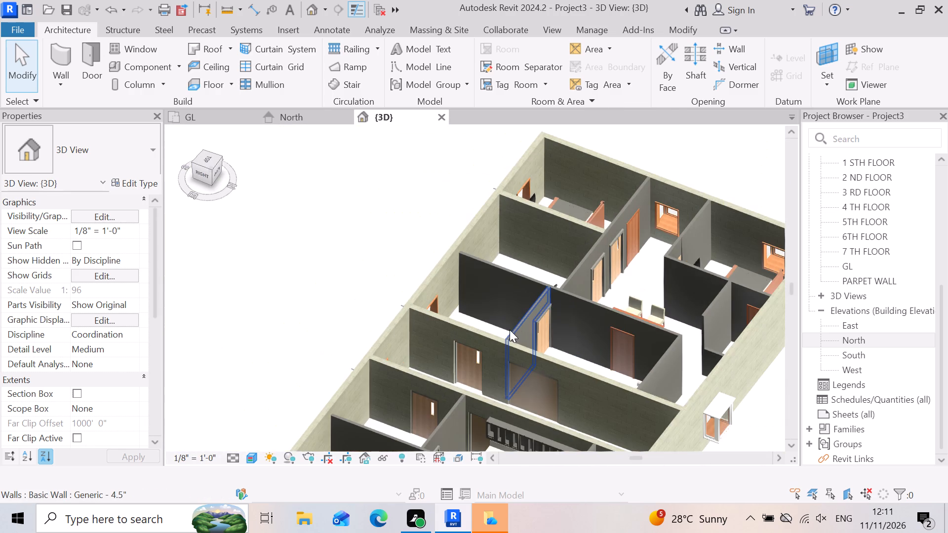
middle_drag(509, 315, 399, 350)
shift+right_drag(511, 304, 399, 350)
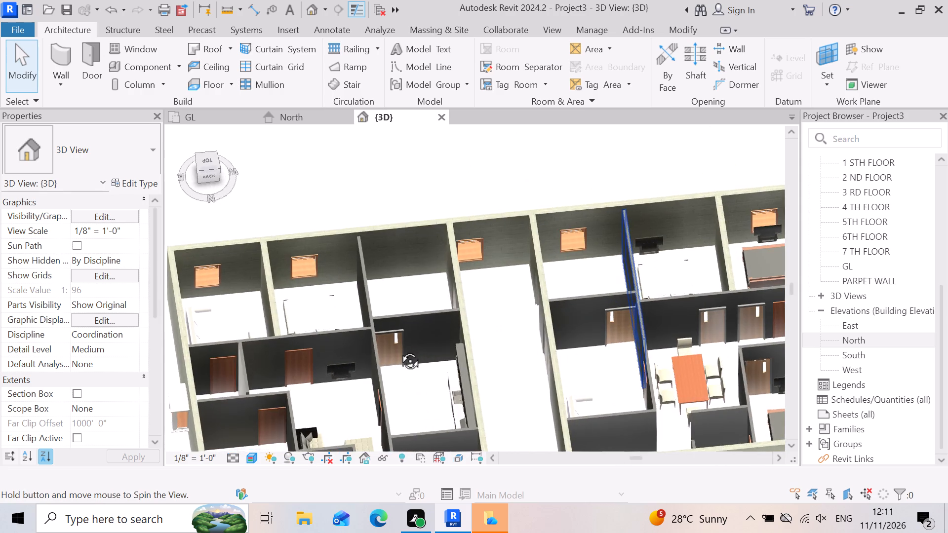
middle_drag(399, 350, 317, 371)
shift+right_drag(399, 350, 457, 356)
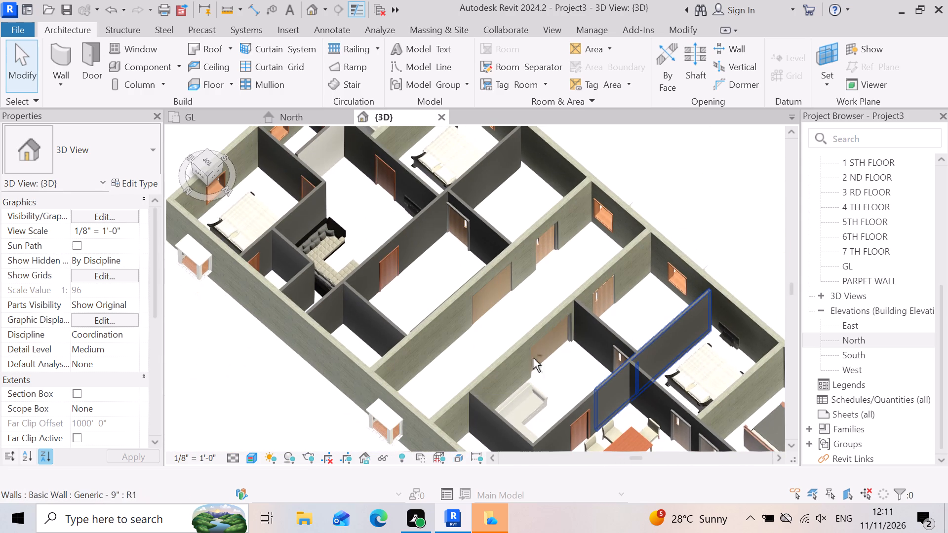
scroll(654, 385, up, 11)
scroll(360, 310, down, 2)
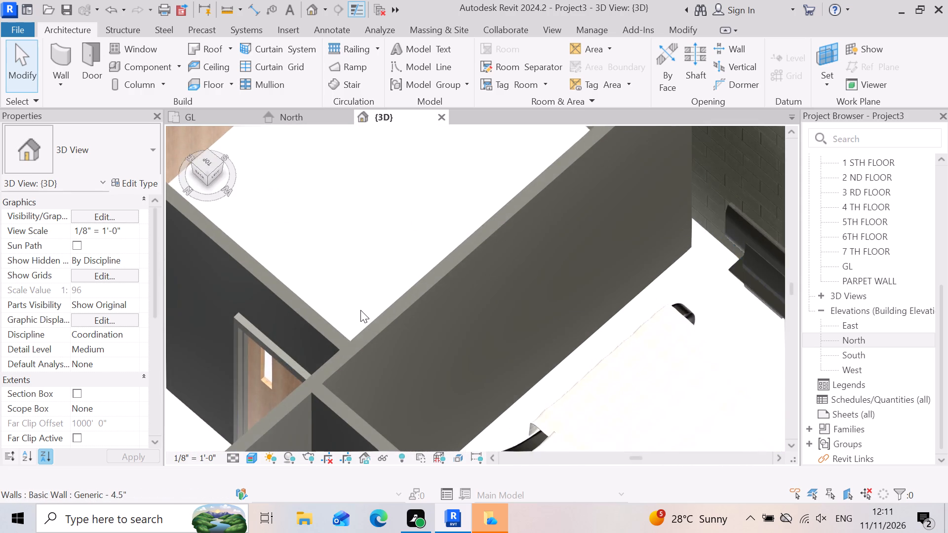
scroll(360, 310, down, 1)
scroll(577, 314, up, 3)
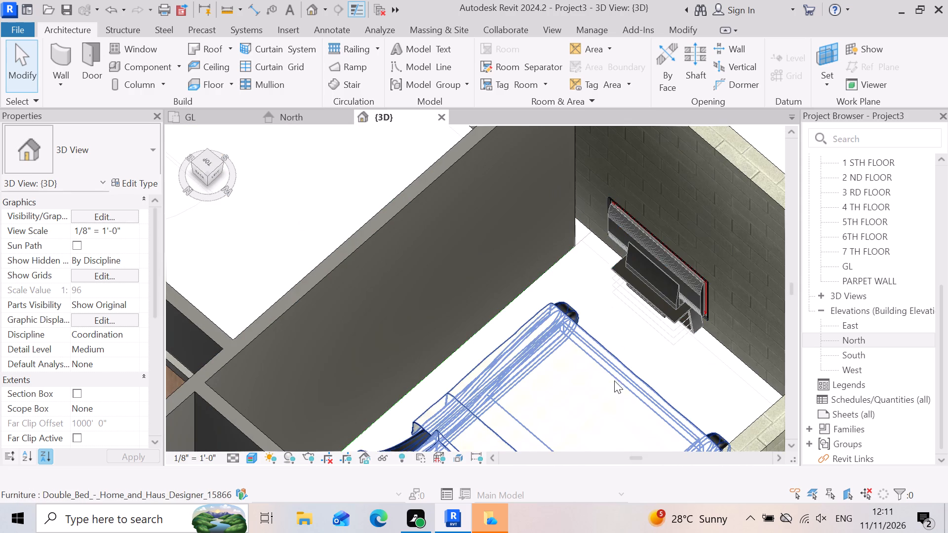
scroll(604, 329, up, 2)
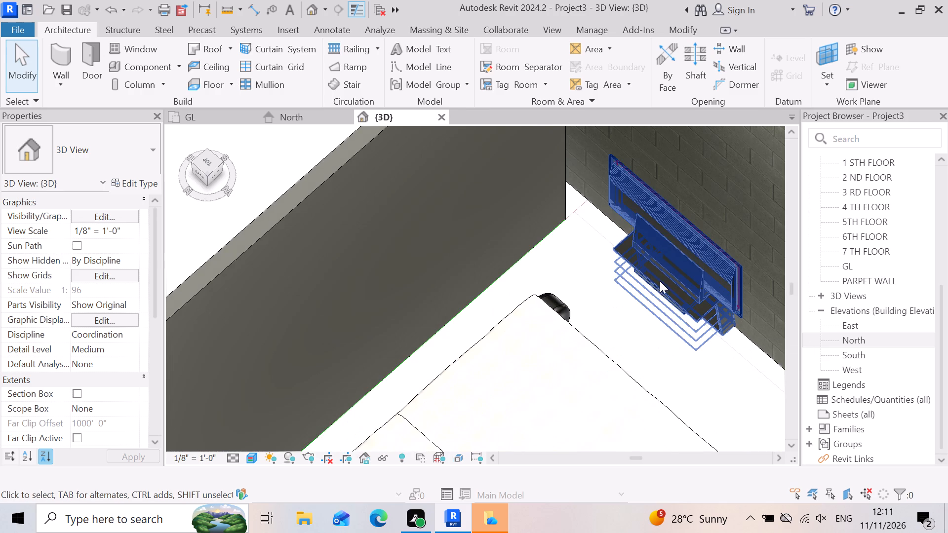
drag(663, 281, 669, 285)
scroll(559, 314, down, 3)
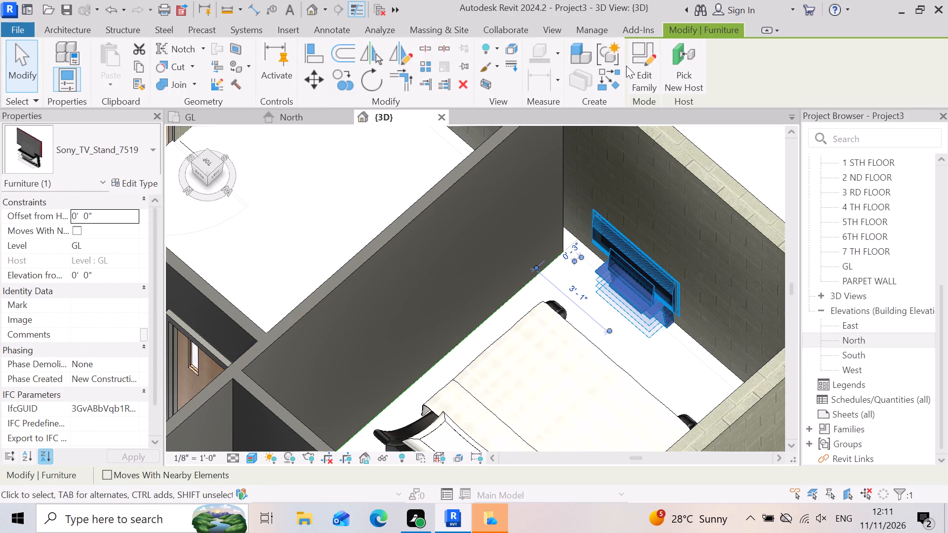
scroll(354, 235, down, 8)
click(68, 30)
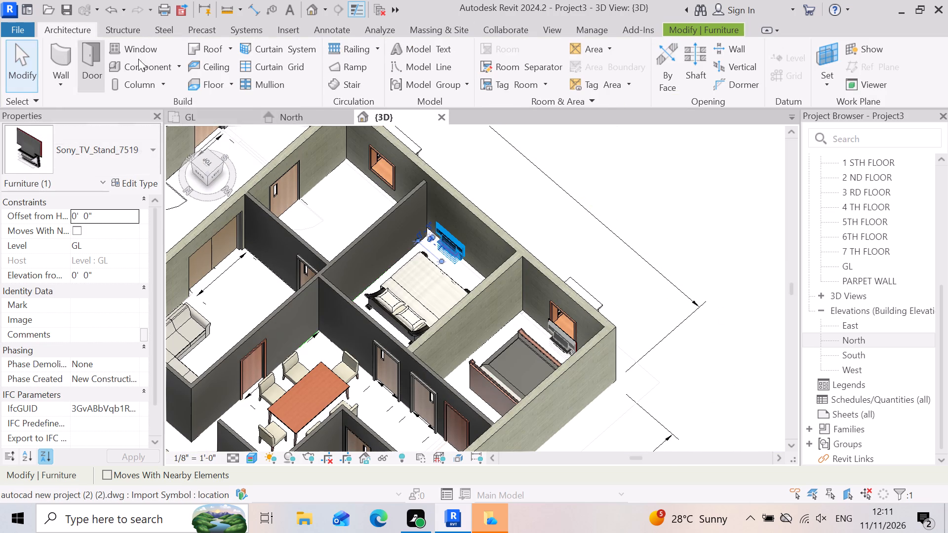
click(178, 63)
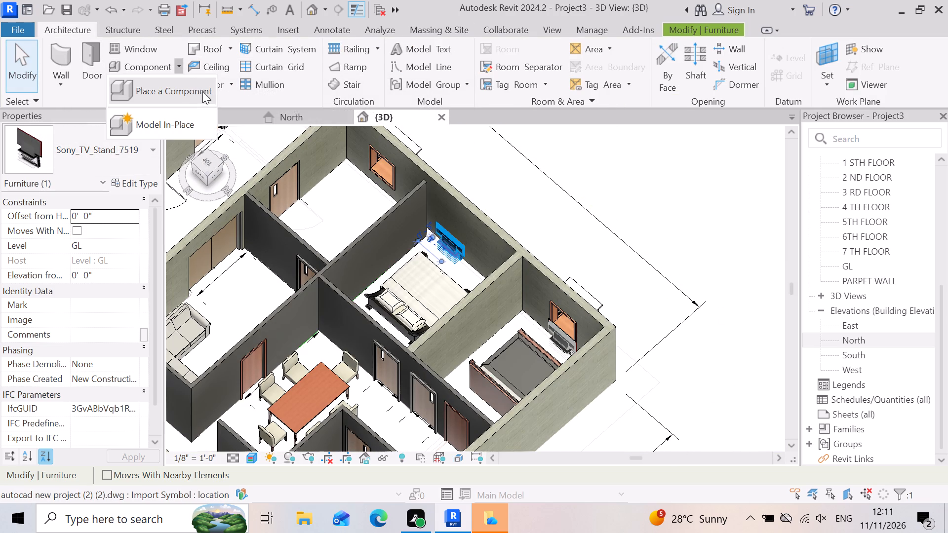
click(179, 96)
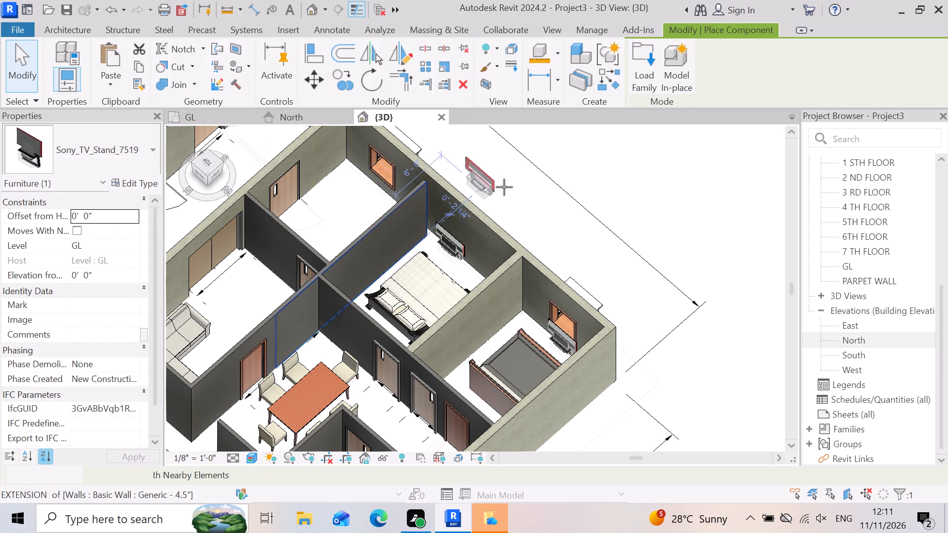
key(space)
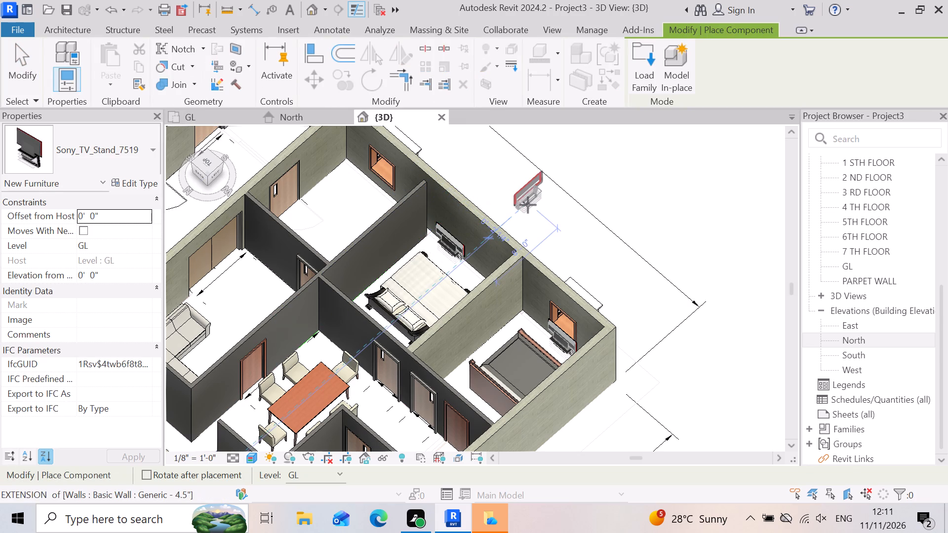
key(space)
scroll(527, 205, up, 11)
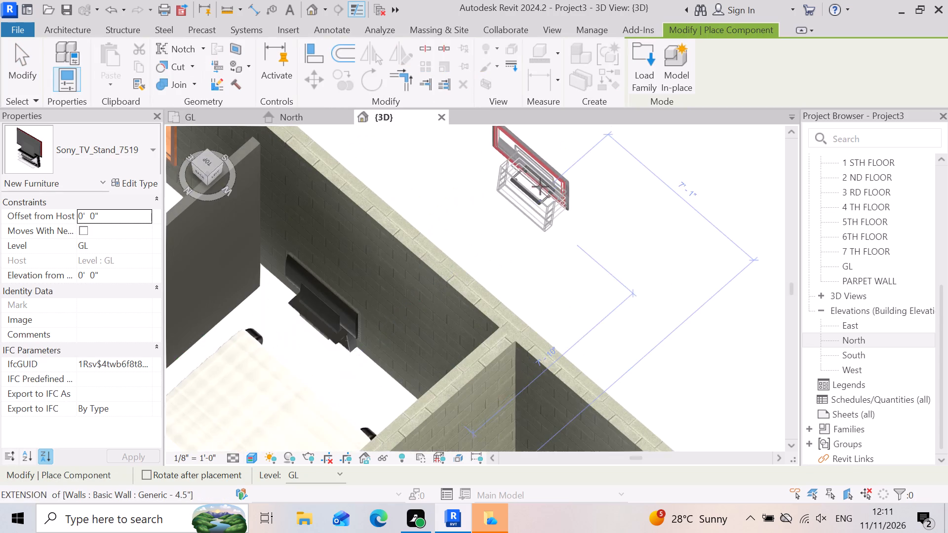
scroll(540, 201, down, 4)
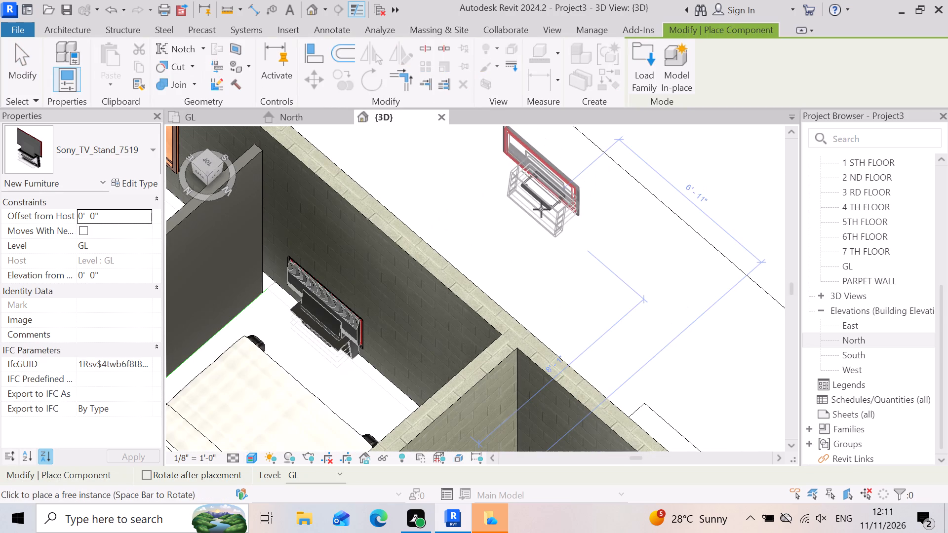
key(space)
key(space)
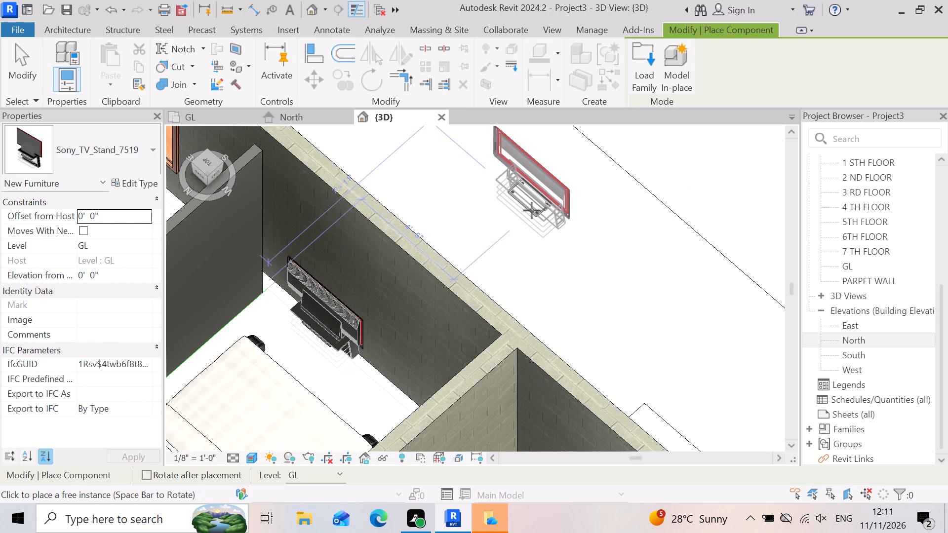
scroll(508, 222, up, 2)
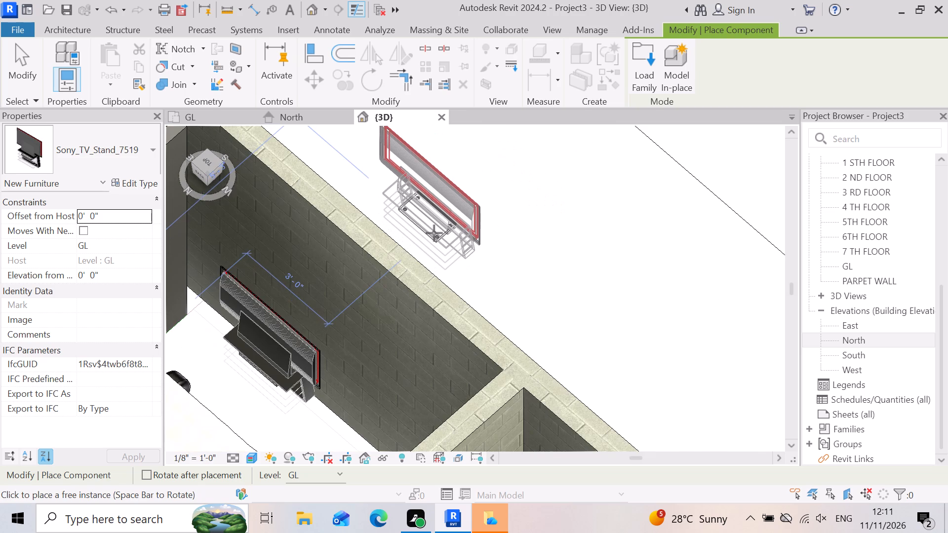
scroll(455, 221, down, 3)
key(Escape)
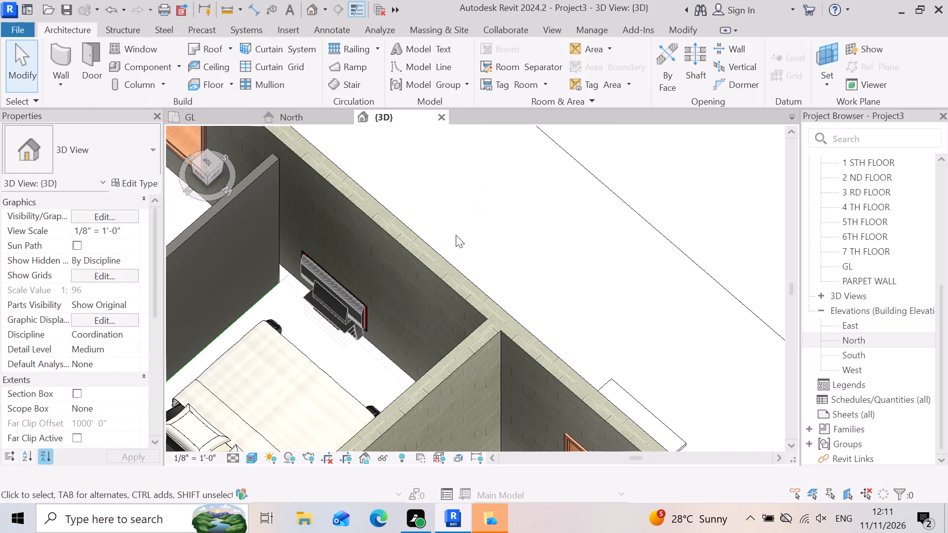
Delete the Sony TV stand standing in front of the window in the corner bedroom with the grey double bed.
scroll(533, 215, down, 7)
scroll(536, 350, up, 7)
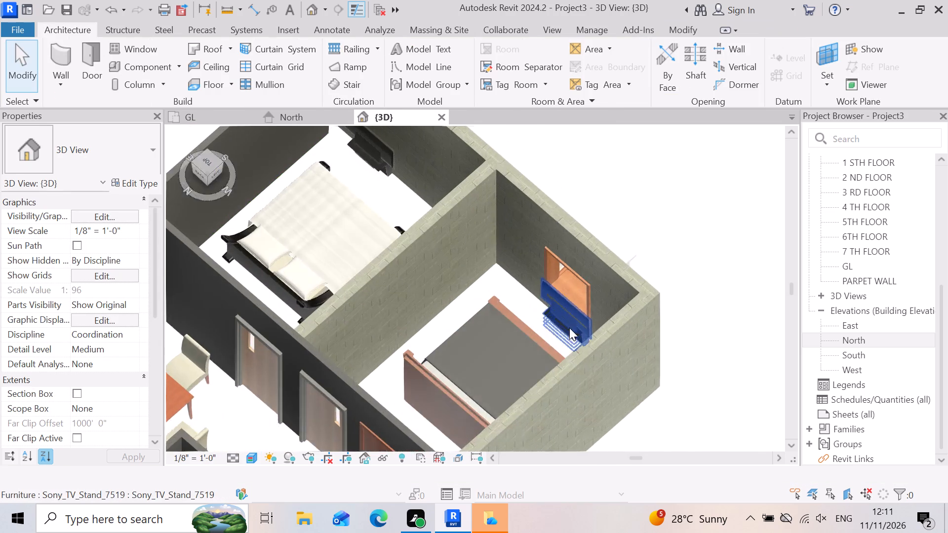
scroll(525, 285, up, 6)
scroll(541, 273, down, 1)
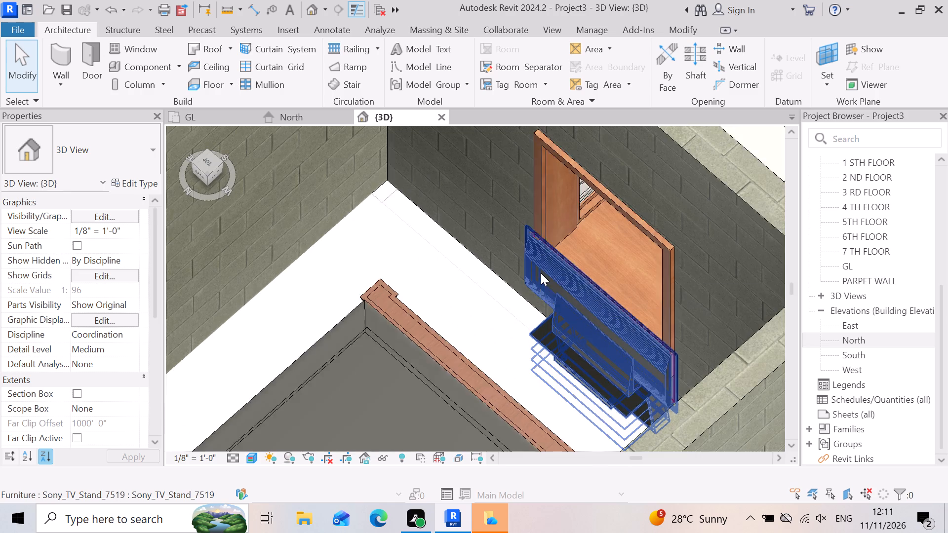
scroll(541, 273, down, 2)
click(584, 310)
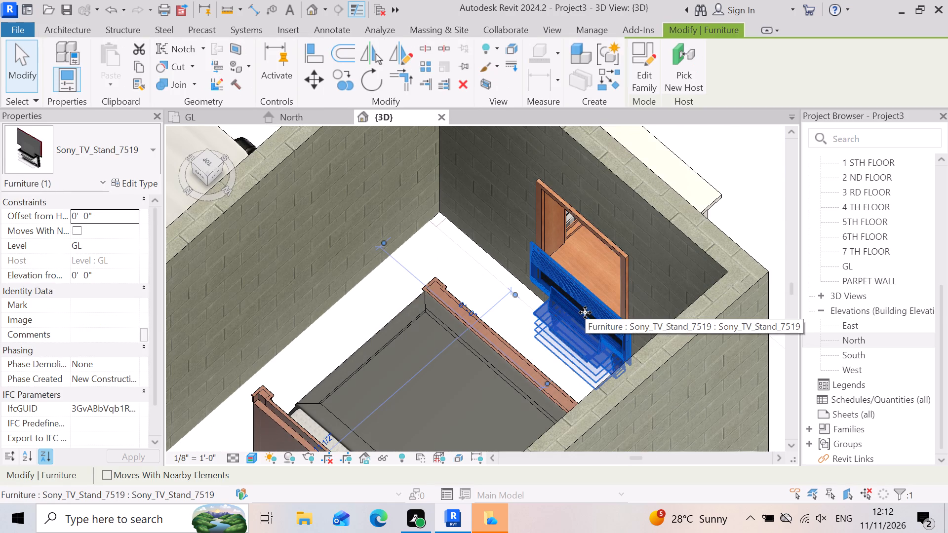
key(Delete)
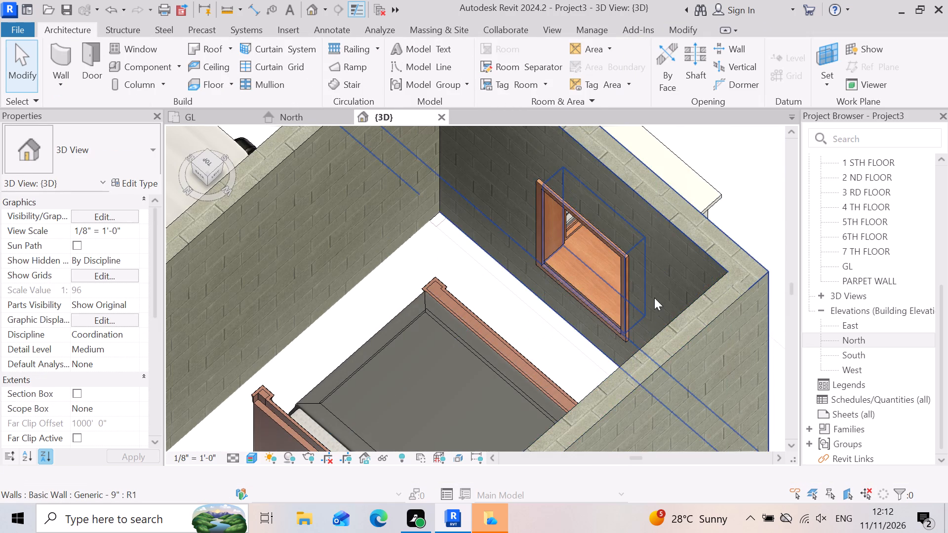
Examine the flat with the dining table and the overall ground-floor layout from several sides in the 3D view.
scroll(654, 298, down, 9)
scroll(375, 262, up, 3)
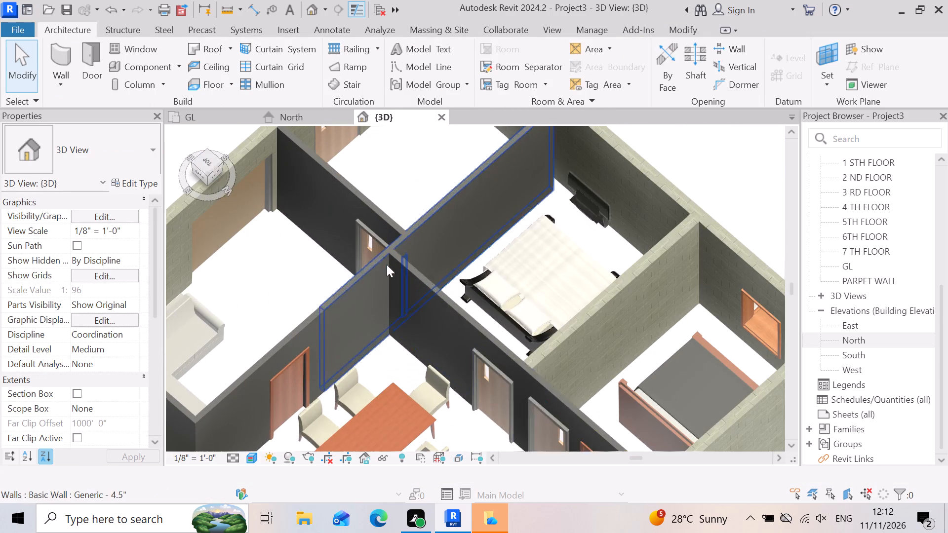
scroll(506, 328, down, 8)
scroll(330, 427, up, 3)
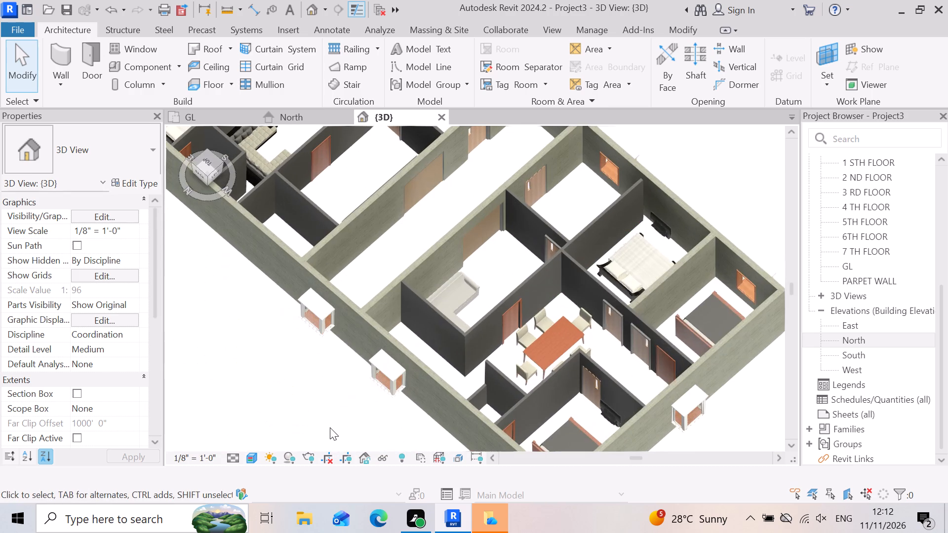
scroll(484, 293, up, 4)
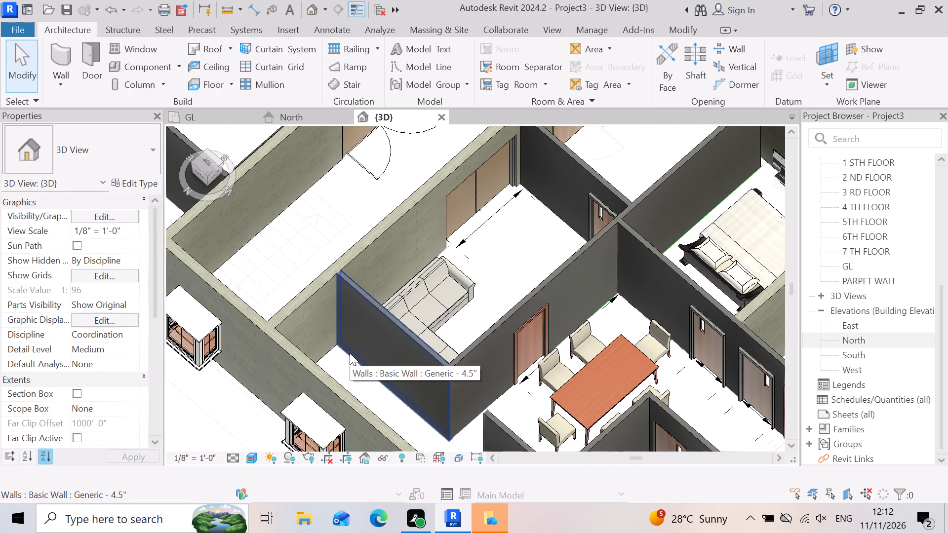
scroll(505, 353, down, 2)
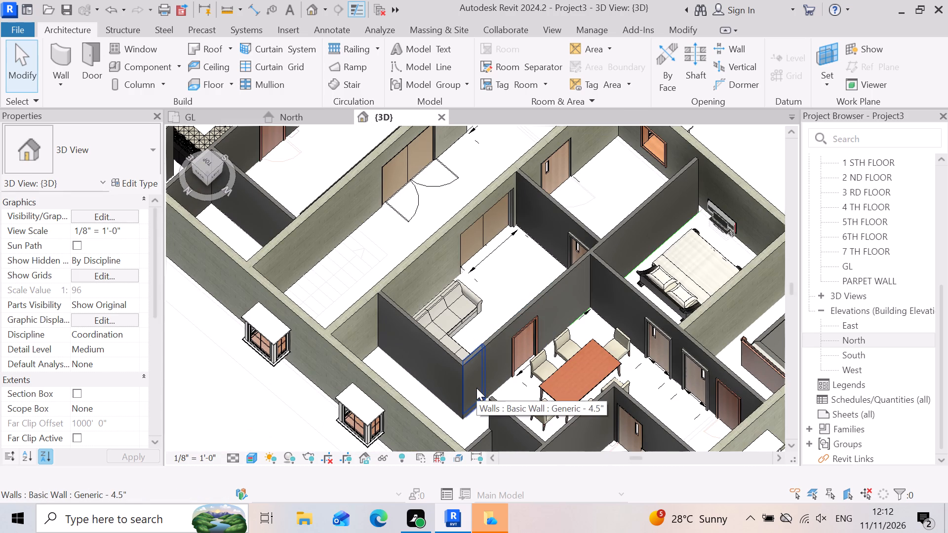
shift+right_drag(476, 388, 595, 355)
shift+middle_drag(476, 388, 595, 355)
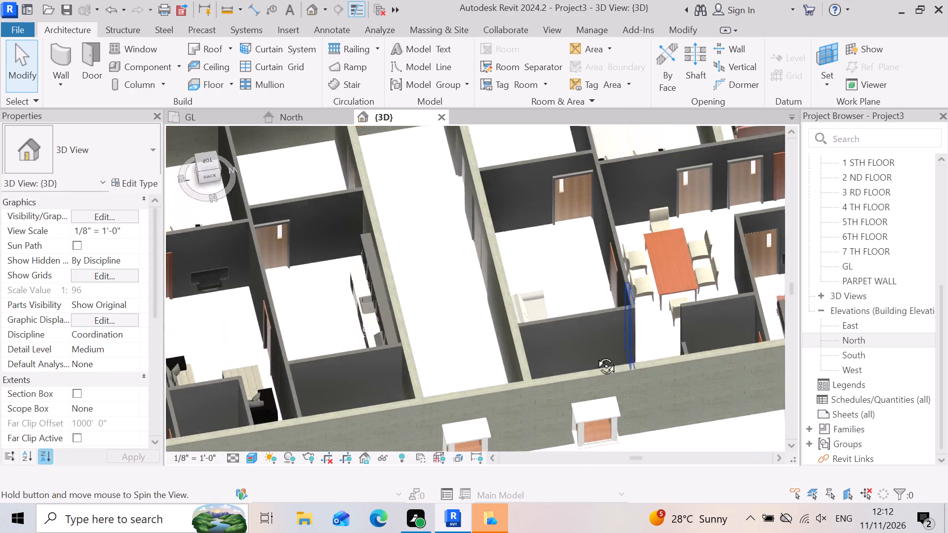
shift+right_drag(595, 355, 686, 337)
shift+middle_drag(595, 355, 686, 337)
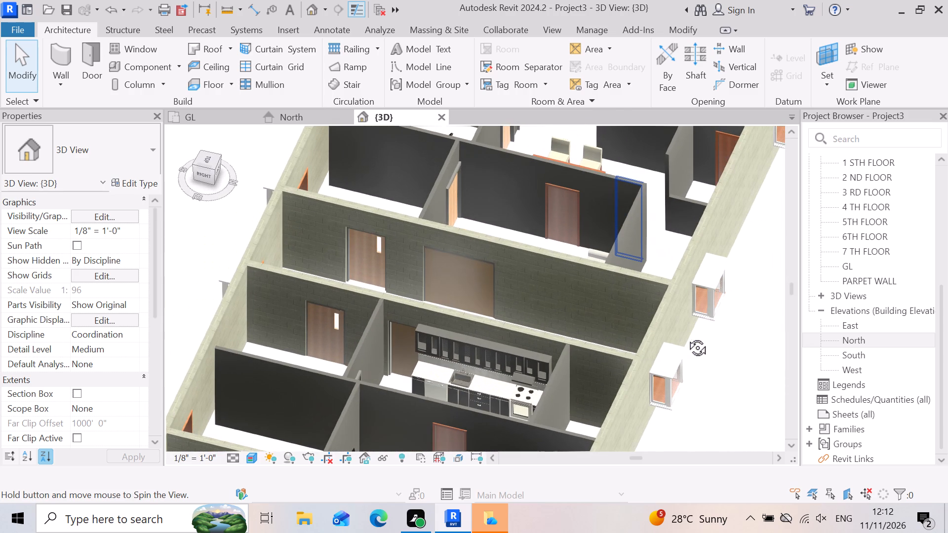
shift+middle_drag(686, 337, 741, 314)
shift+right_drag(686, 337, 741, 314)
shift+scroll(736, 315, up, 1)
scroll(558, 261, down, 7)
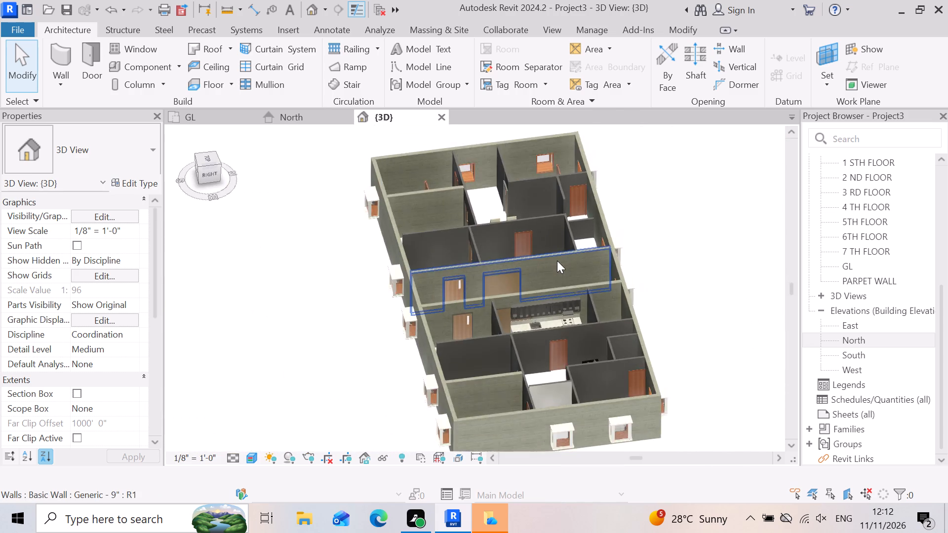
scroll(557, 261, down, 1)
right_drag(517, 391, 511, 410)
shift+middle_drag(517, 391, 511, 410)
shift+scroll(517, 391, up, 1)
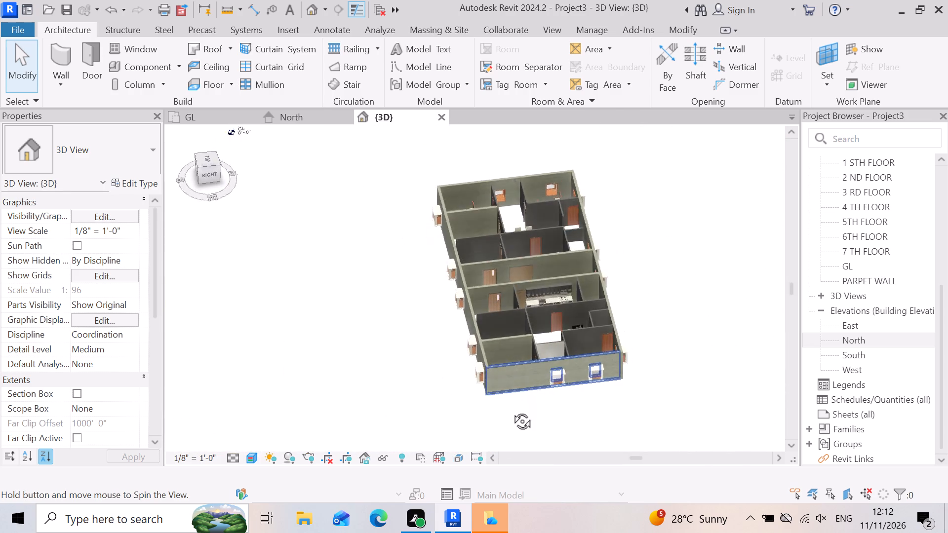
right_drag(511, 410, 307, 366)
shift+middle_drag(511, 410, 307, 366)
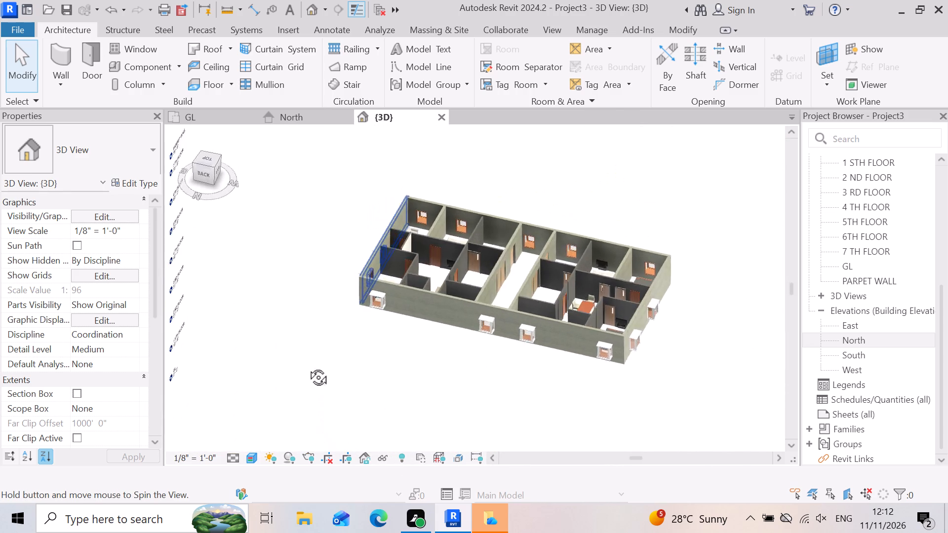
shift+middle_drag(307, 366, 316, 354)
right_drag(307, 366, 316, 354)
Examine the Sony TV stand beside the door in the living room of the flat with the fitted kitchen.
scroll(401, 289, up, 7)
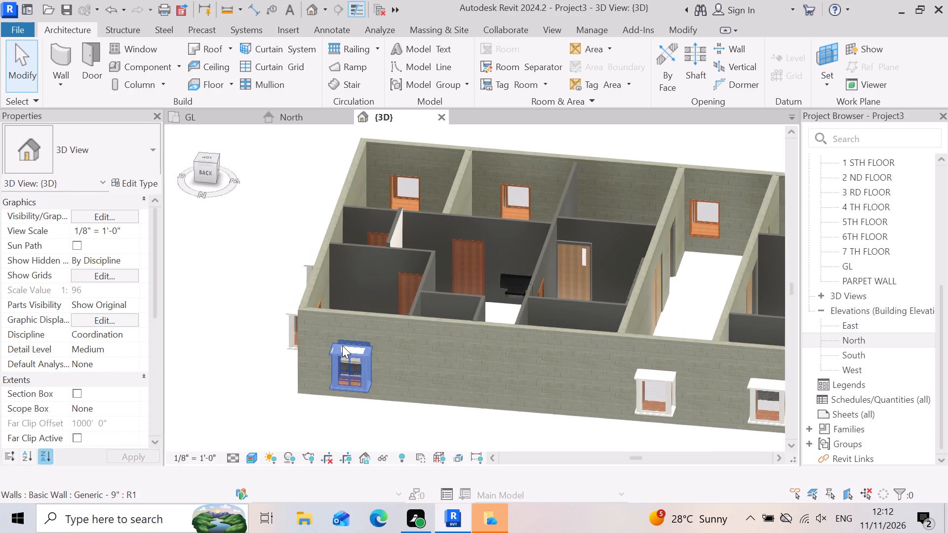
scroll(342, 345, up, 2)
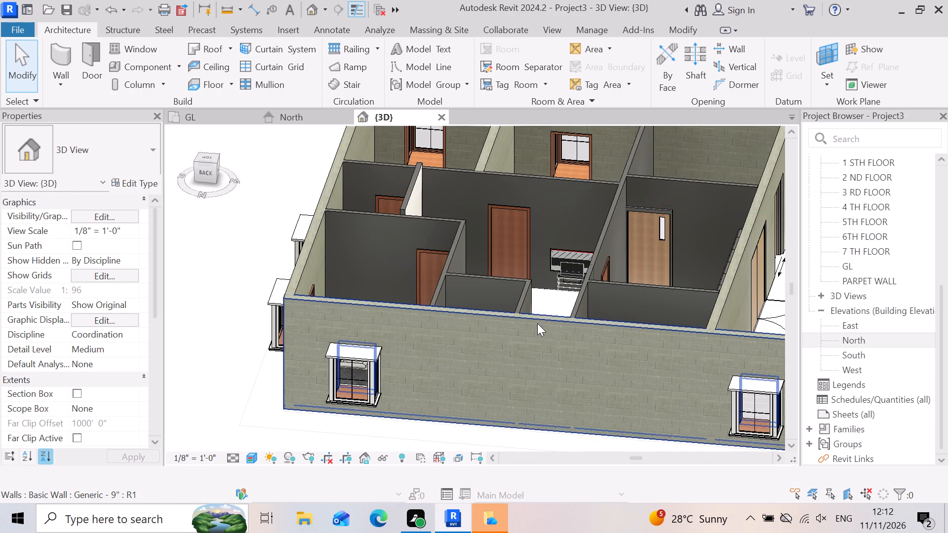
scroll(530, 299, down, 3)
scroll(533, 296, up, 4)
scroll(538, 293, down, 3)
scroll(545, 289, up, 4)
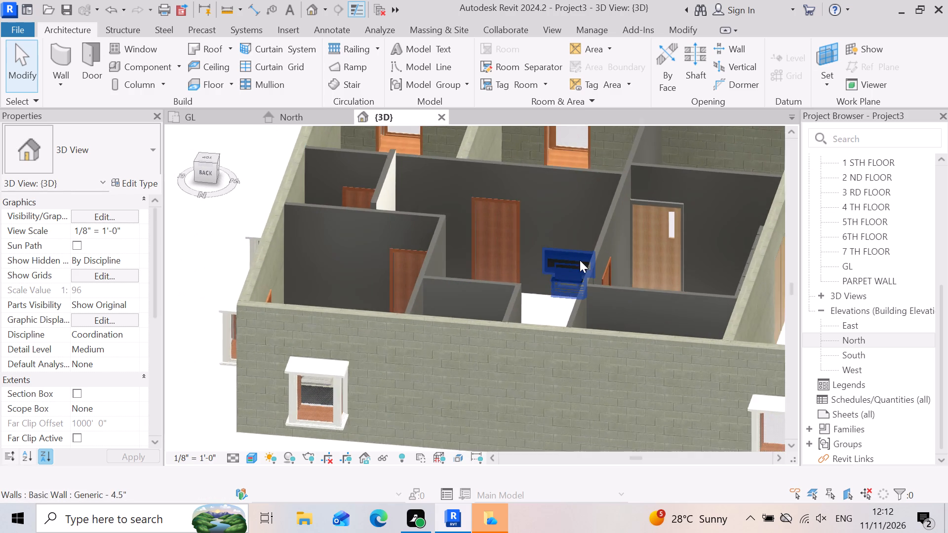
scroll(580, 260, up, 6)
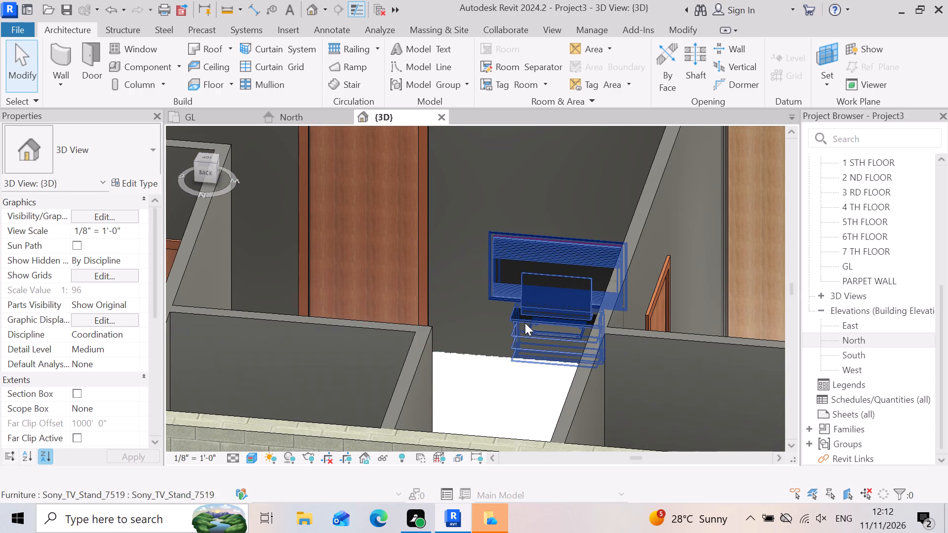
scroll(527, 319, down, 3)
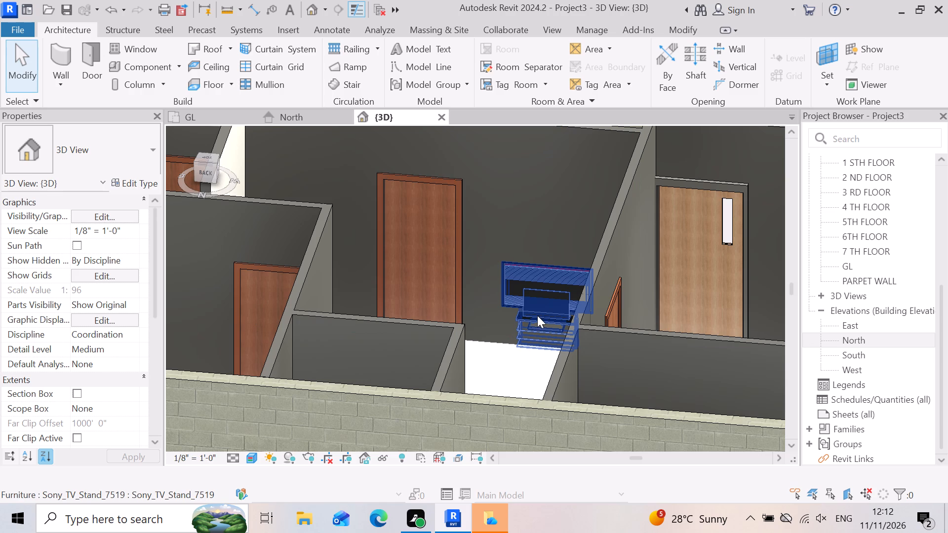
scroll(594, 290, down, 4)
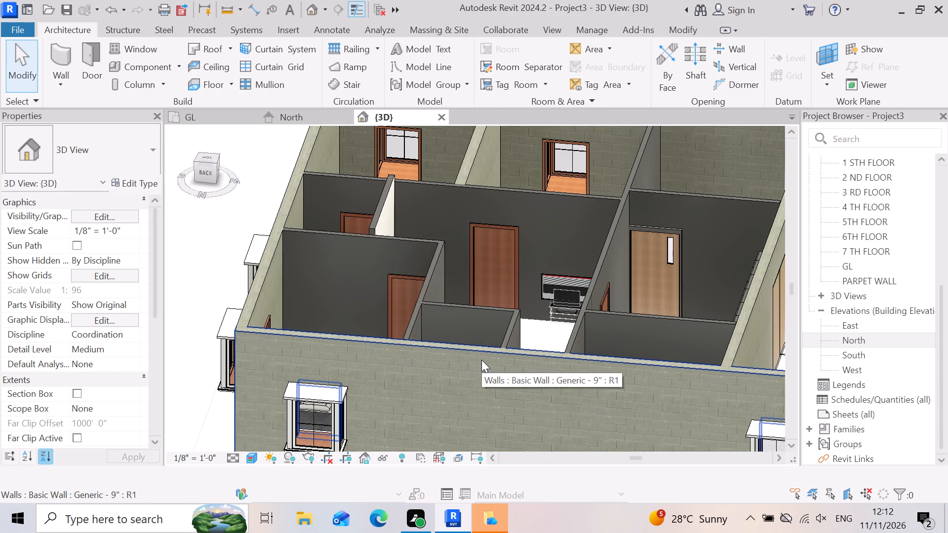
Examine from the building's side how the living-room TV stand sits against its wall, and the surrounding rooms of that flat.
shift+right_drag(481, 357, 649, 427)
shift+middle_drag(482, 353, 649, 427)
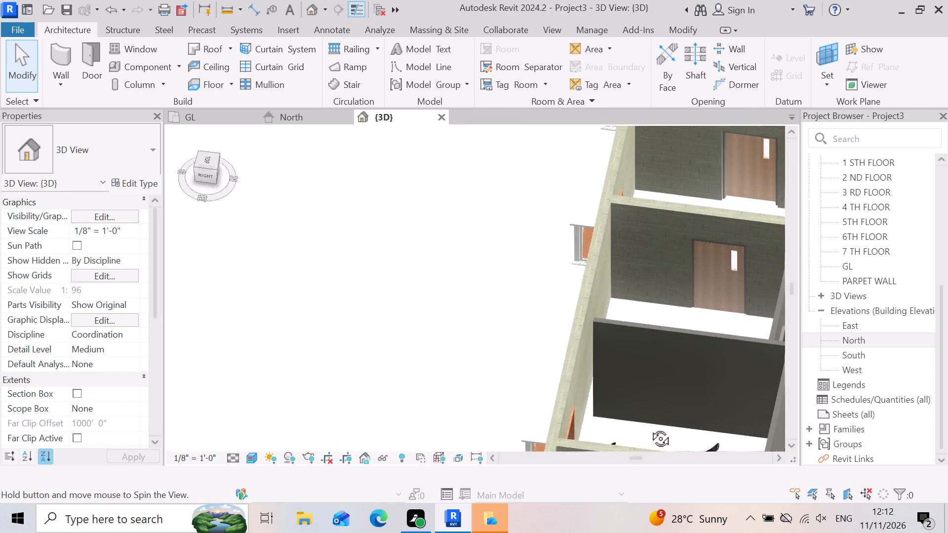
shift+middle_drag(649, 427, 655, 428)
shift+right_drag(649, 427, 627, 419)
scroll(472, 338, down, 6)
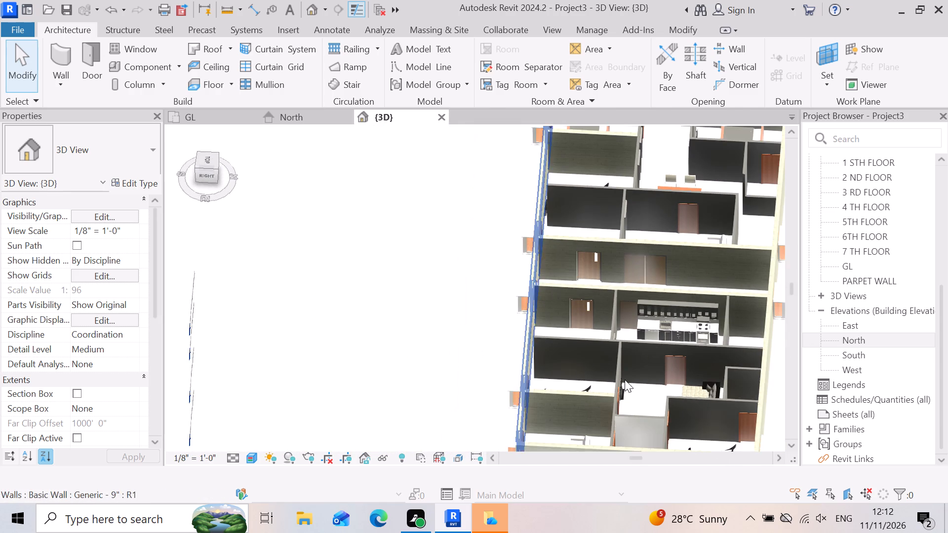
scroll(625, 380, up, 18)
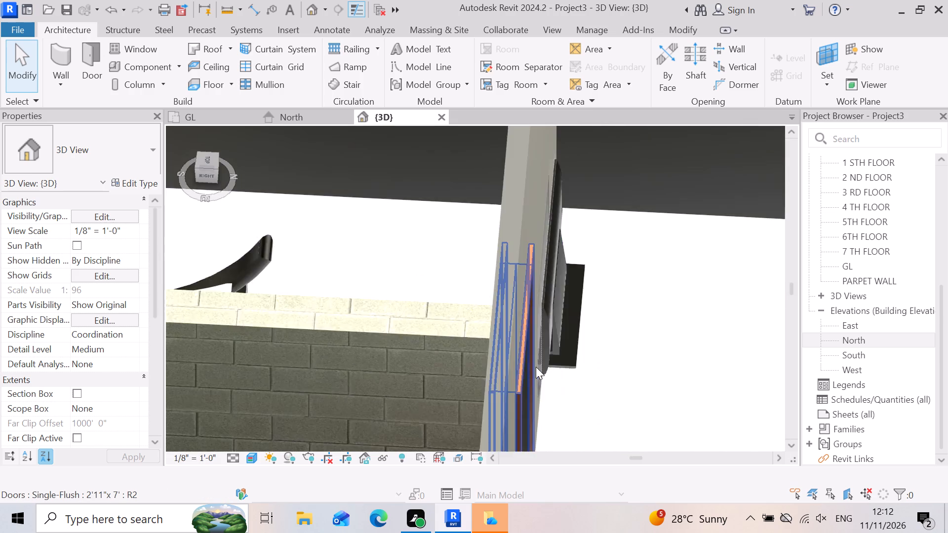
scroll(536, 367, up, 1)
scroll(556, 335, down, 7)
scroll(514, 337, down, 3)
scroll(461, 306, down, 4)
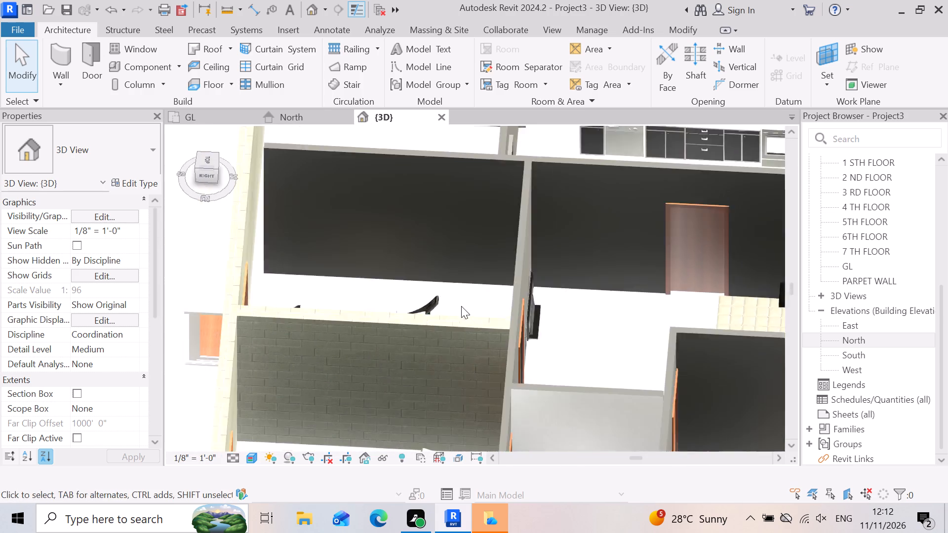
scroll(461, 306, down, 4)
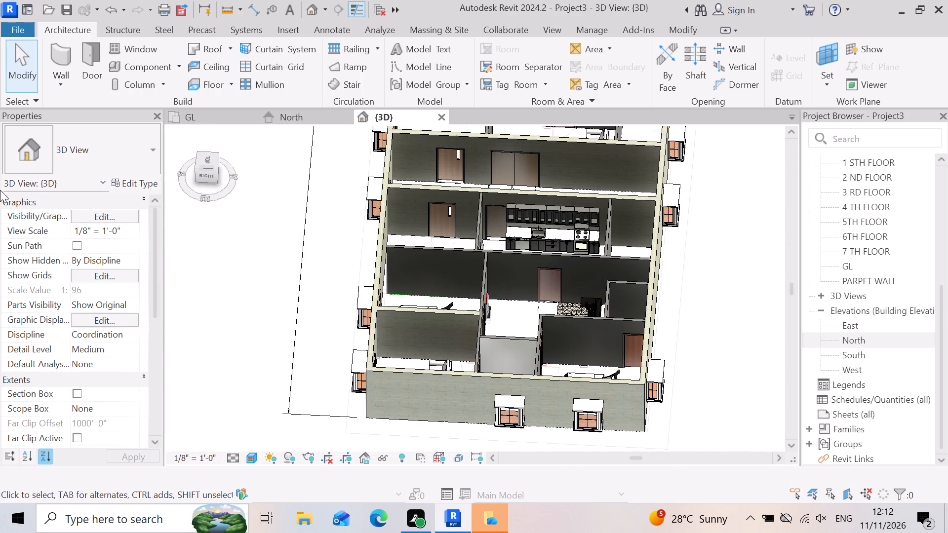
Load the Refridgerator_8278 family from the fridge folder in SHUBHAM CITY as a component ready for placement.
shift+right_drag(366, 303, 390, 262)
shift+middle_drag(368, 295, 390, 262)
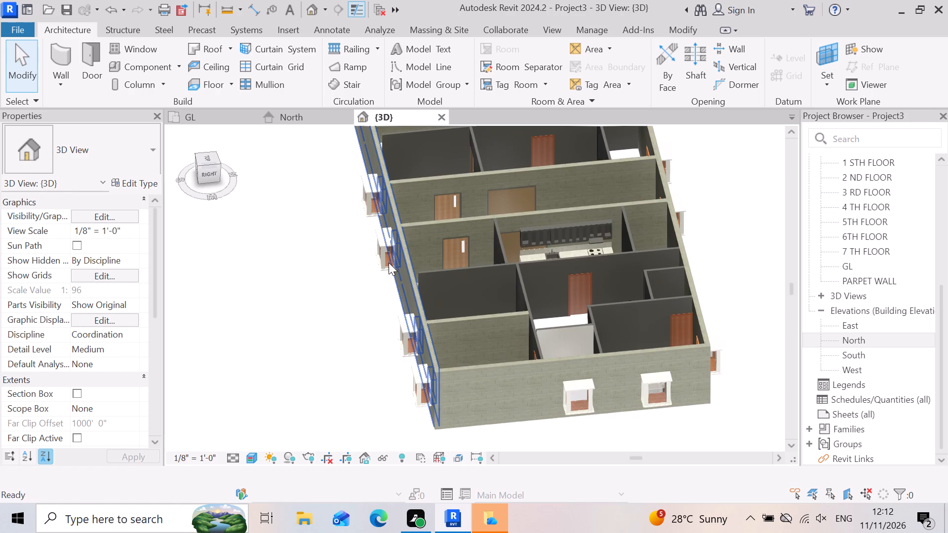
click(181, 69)
click(183, 98)
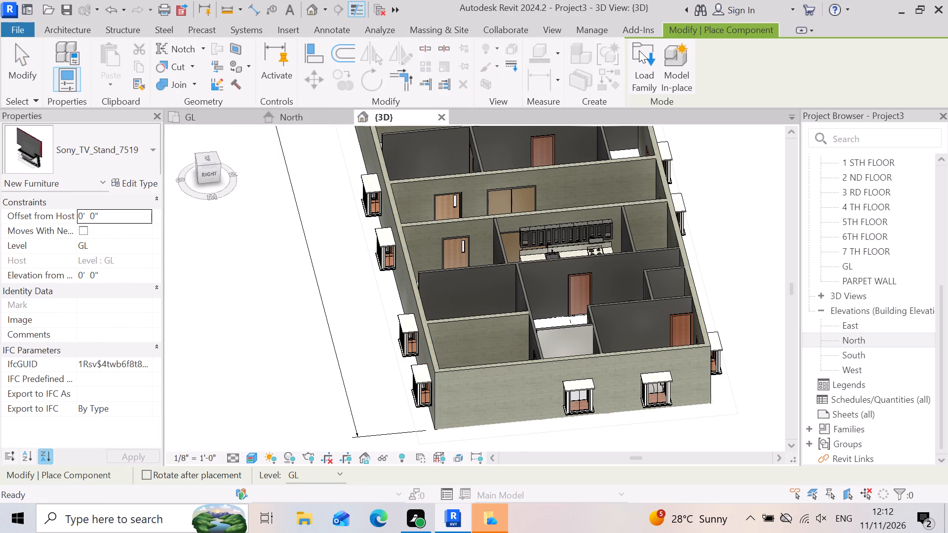
click(639, 51)
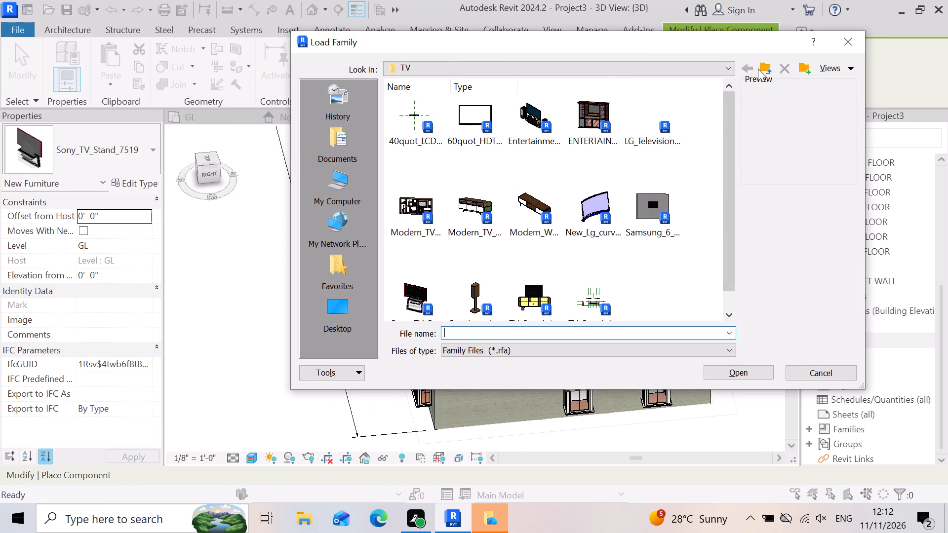
click(762, 68)
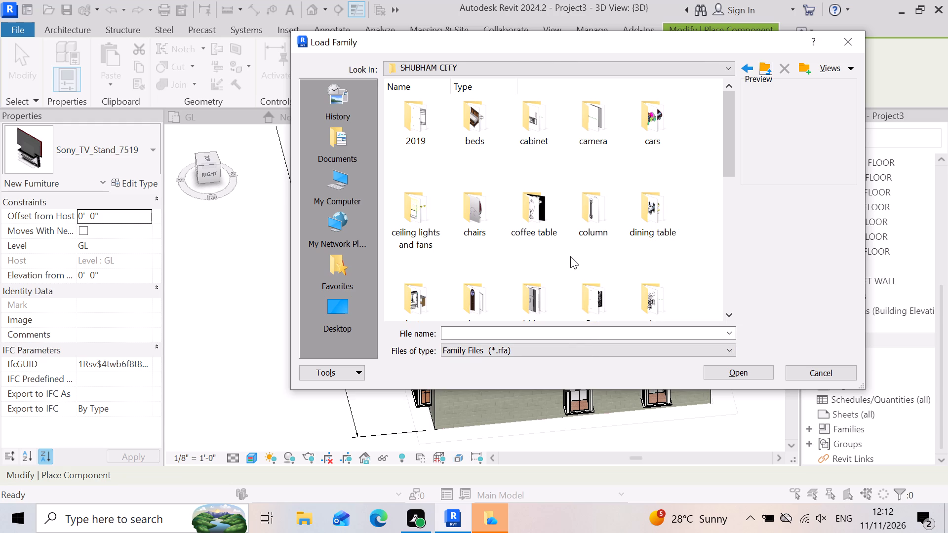
scroll(570, 256, down, 1)
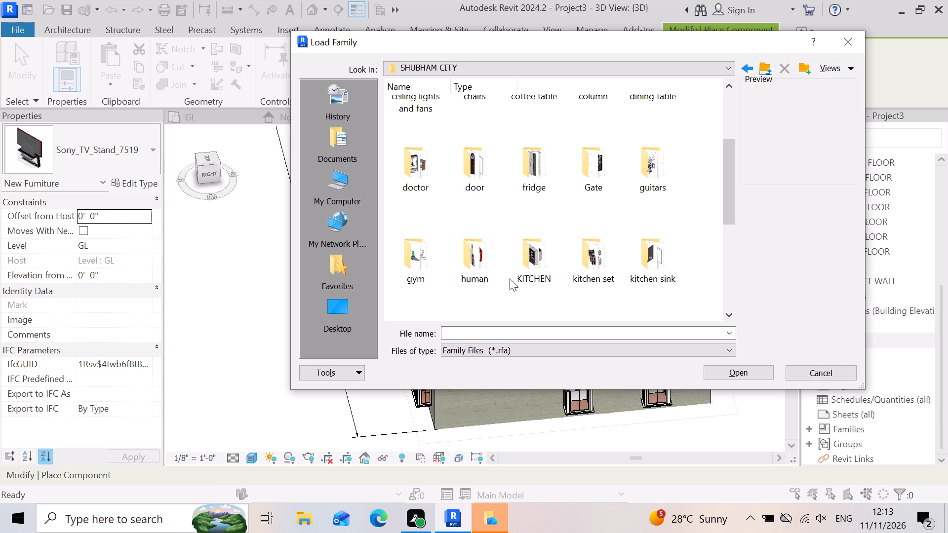
click(537, 169)
double_click(537, 169)
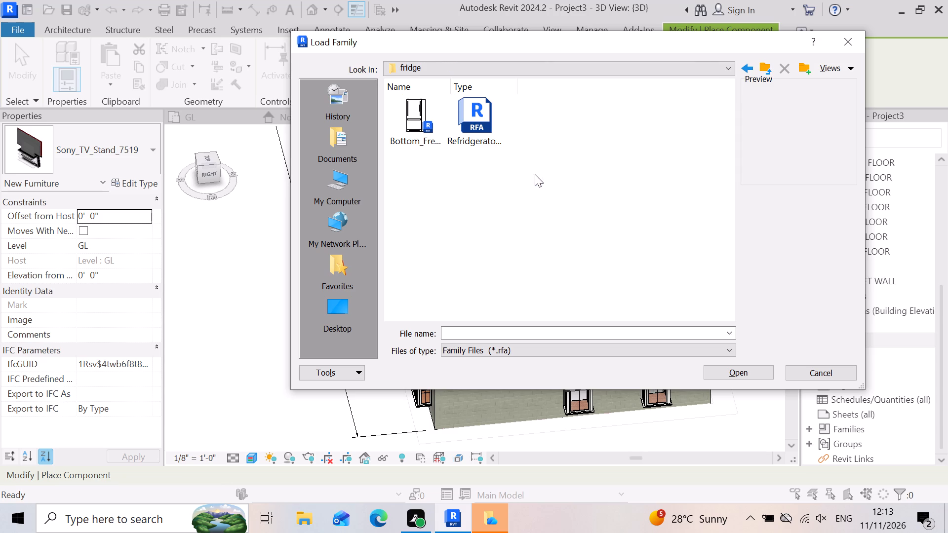
click(465, 137)
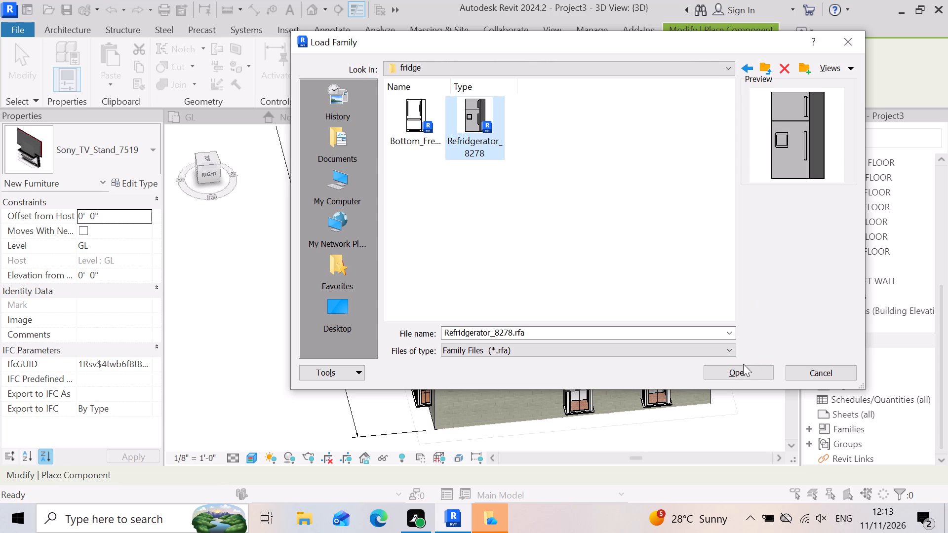
click(743, 368)
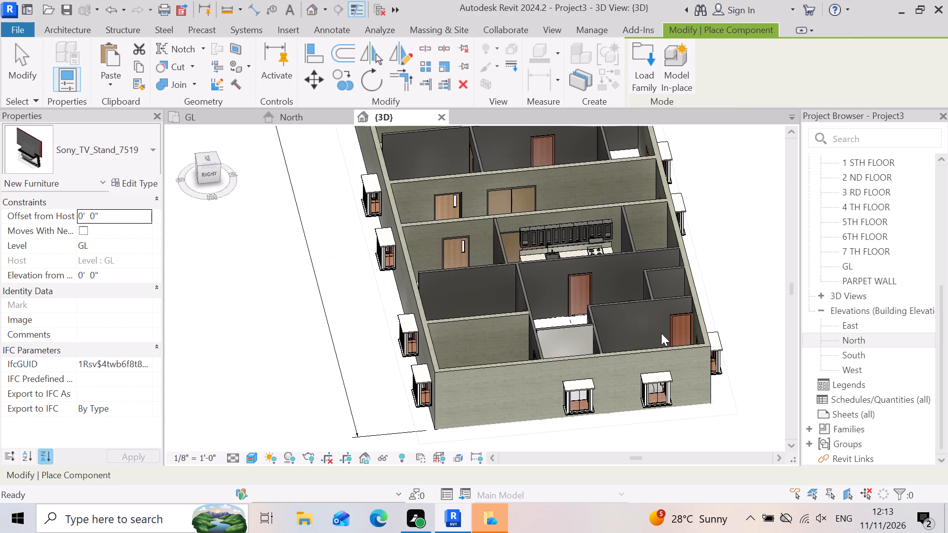
Examine the rooms of both flats on the GL floor plan for a suitable refrigerator position.
double_click(309, 117)
click(216, 120)
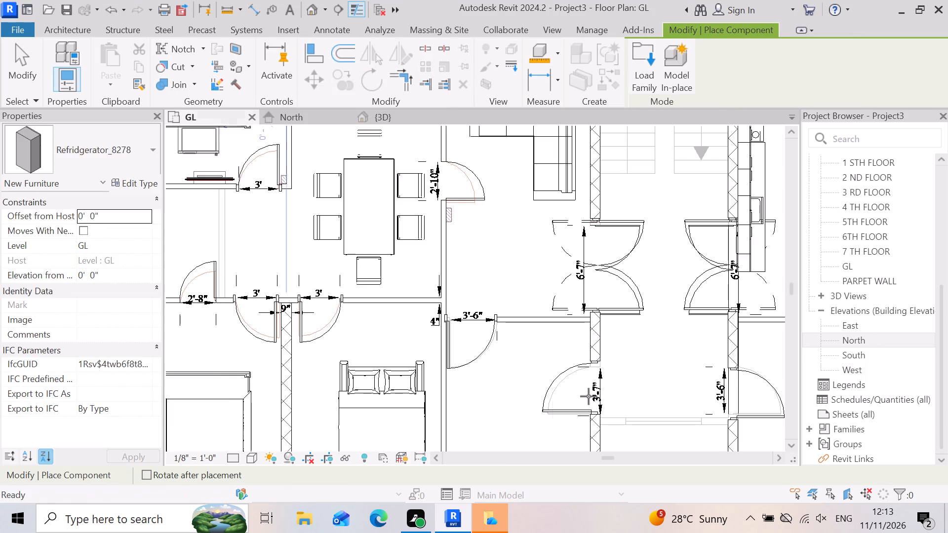
scroll(666, 404, down, 4)
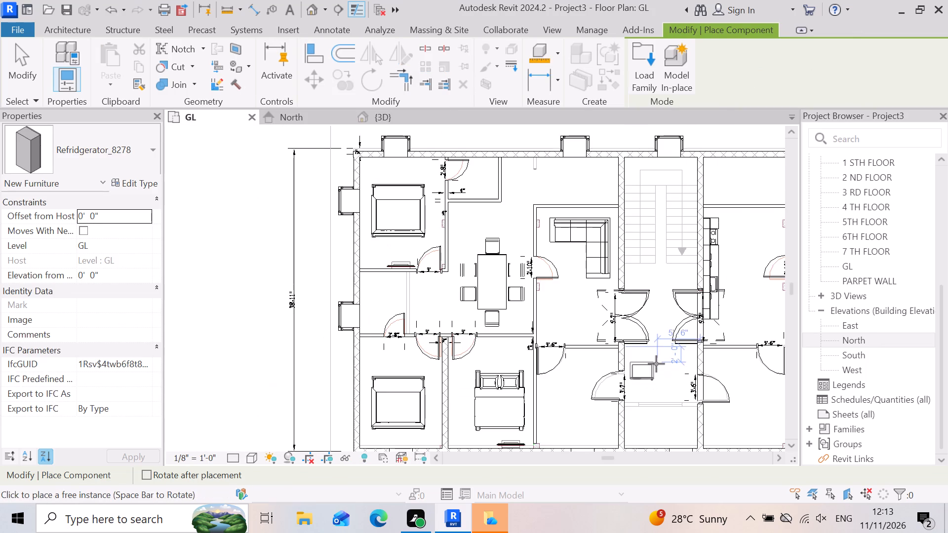
scroll(656, 364, down, 3)
scroll(618, 347, down, 2)
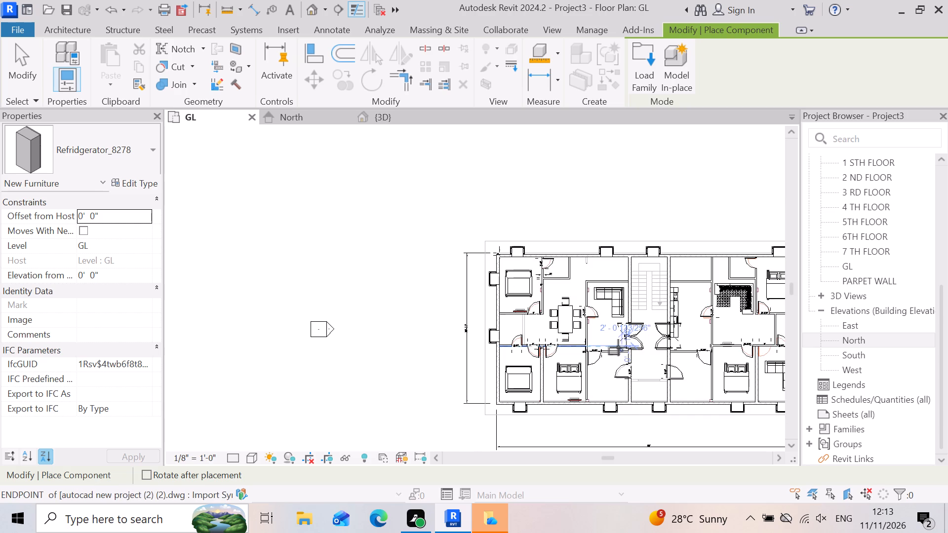
scroll(605, 351, down, 2)
scroll(619, 374, up, 4)
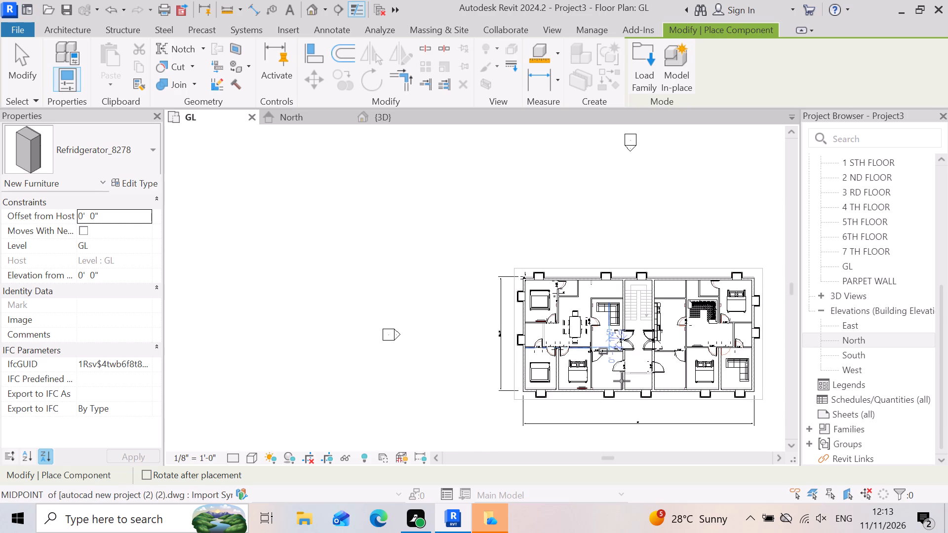
scroll(523, 416, up, 3)
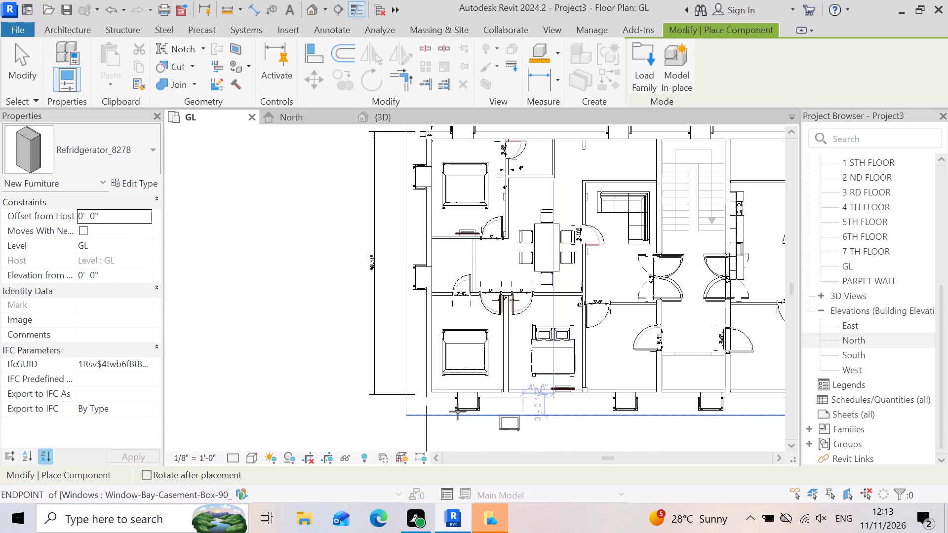
scroll(447, 412, down, 4)
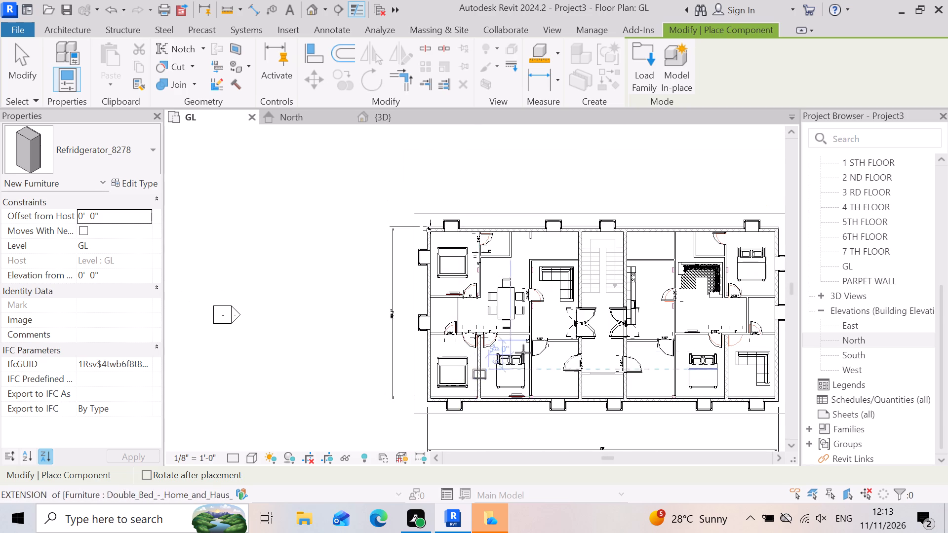
scroll(477, 267, up, 5)
scroll(385, 358, down, 4)
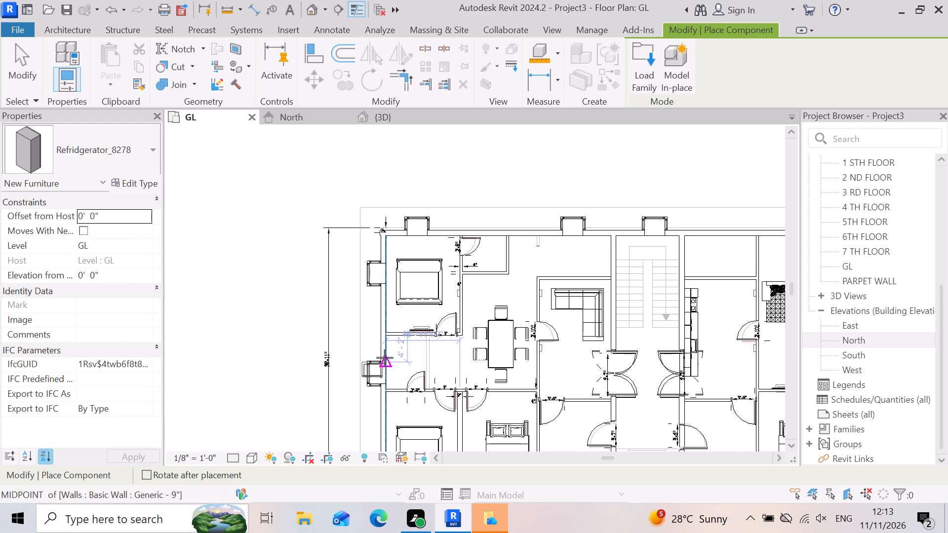
scroll(385, 358, down, 1)
scroll(493, 436, up, 2)
scroll(443, 419, up, 4)
scroll(396, 381, down, 5)
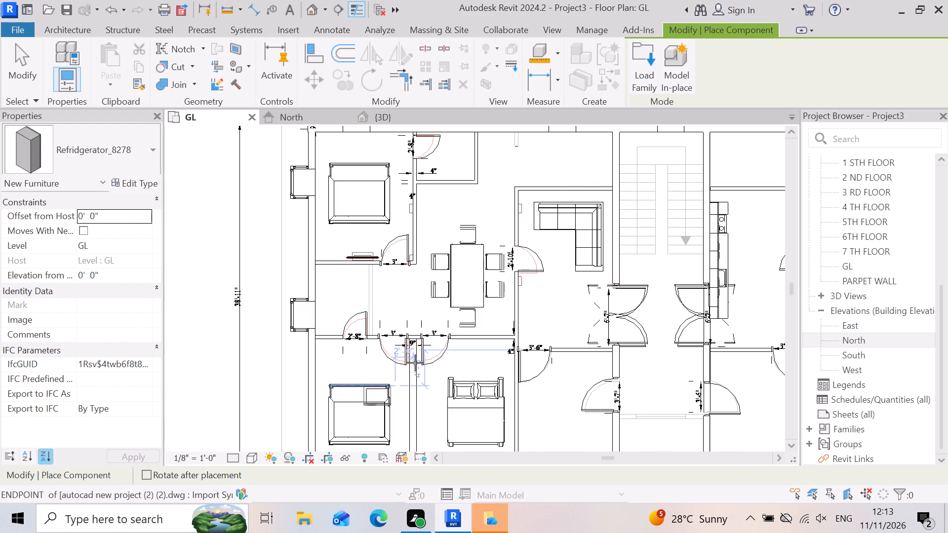
scroll(426, 358, down, 3)
scroll(681, 402, up, 7)
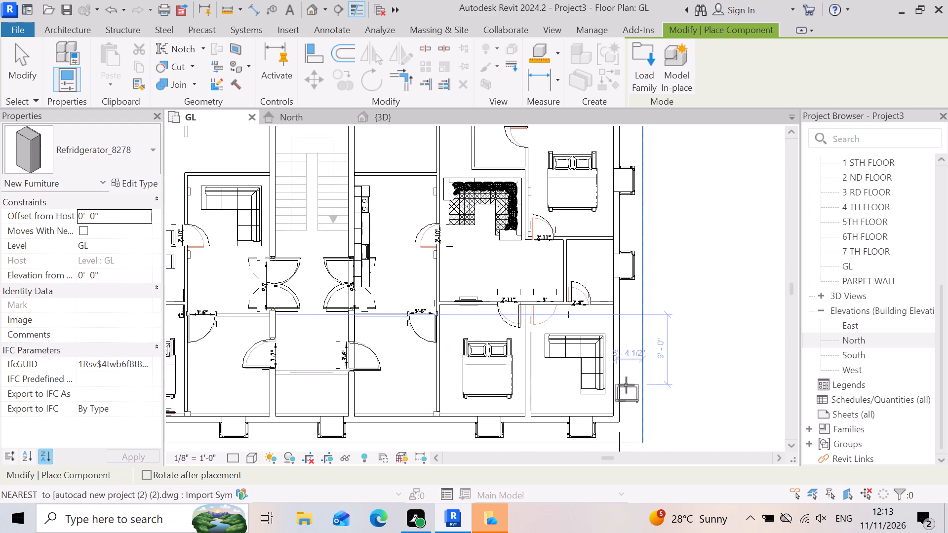
scroll(623, 386, down, 2)
scroll(548, 221, up, 1)
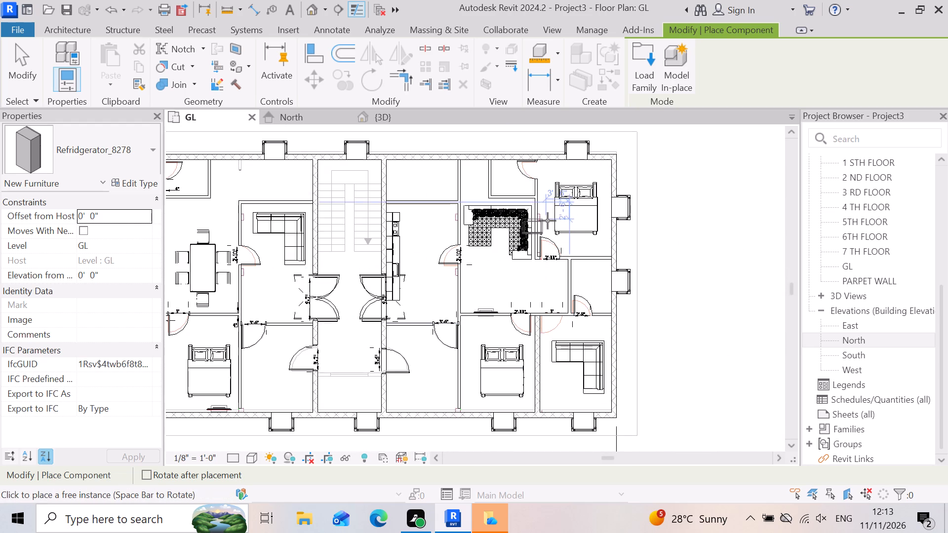
scroll(587, 380, up, 2)
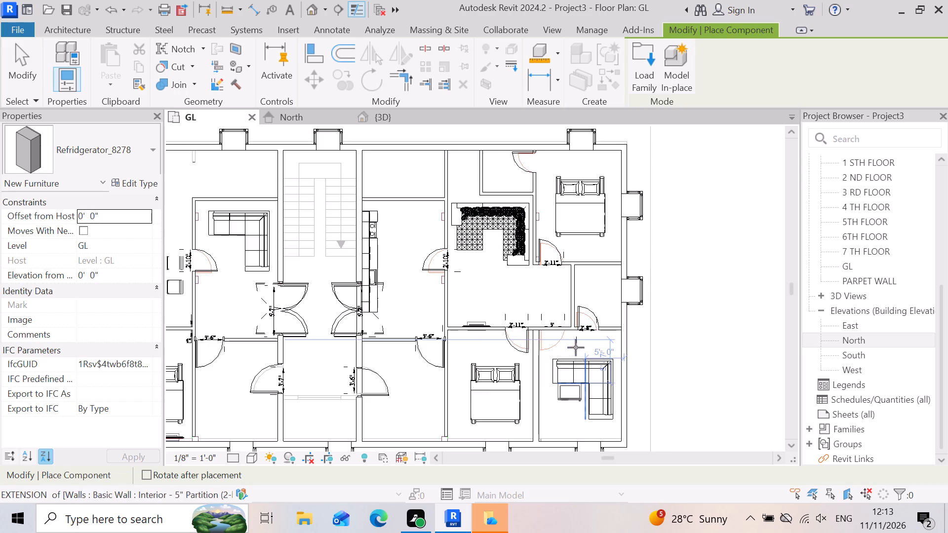
scroll(580, 345, down, 2)
scroll(480, 359, down, 3)
scroll(297, 419, up, 3)
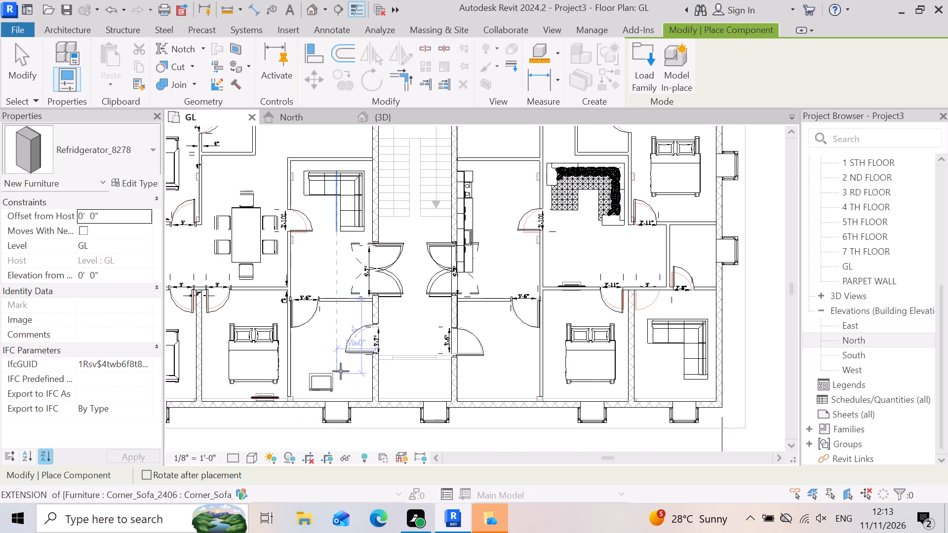
scroll(341, 371, up, 1)
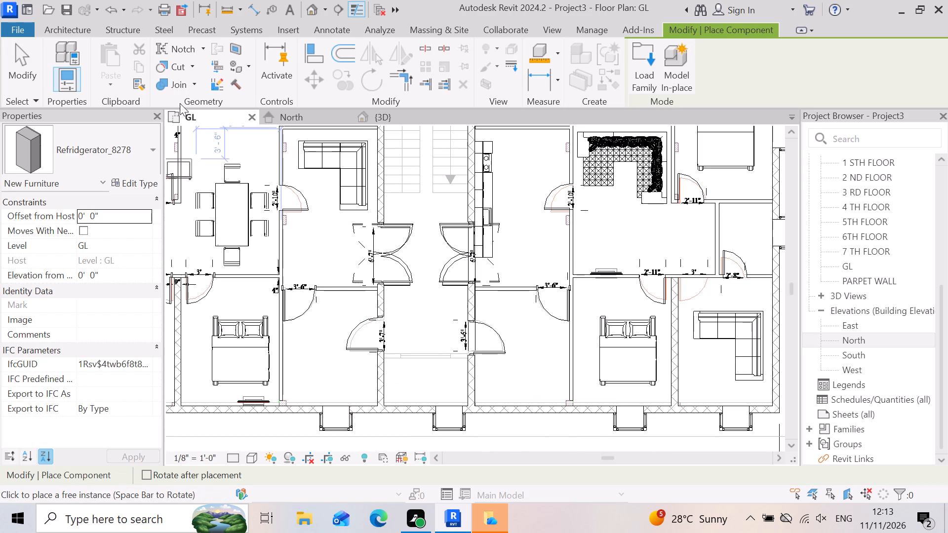
Check in 3D the space for the refrigerator at both ends of the fitted kitchen counter, and end the placement without inserting it.
click(409, 114)
scroll(497, 309, down, 4)
scroll(513, 295, up, 8)
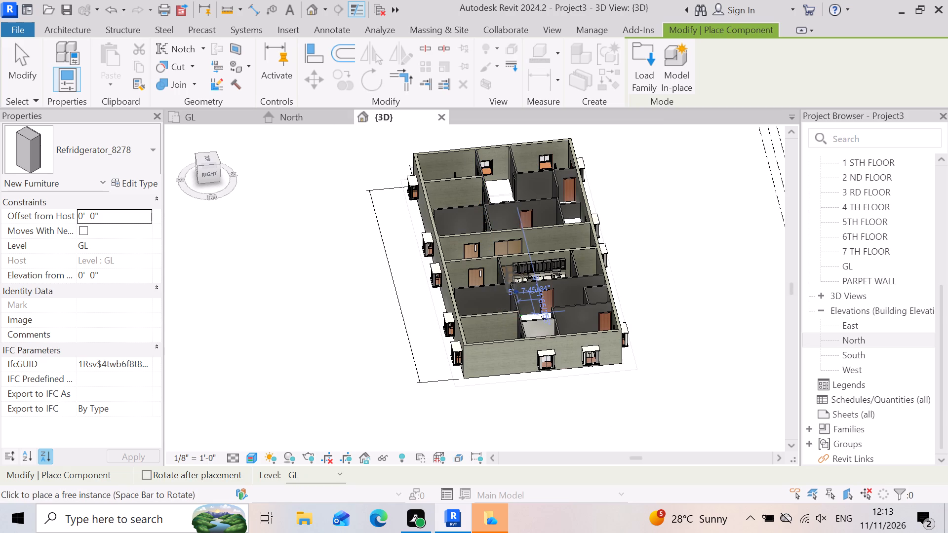
scroll(522, 275, up, 6)
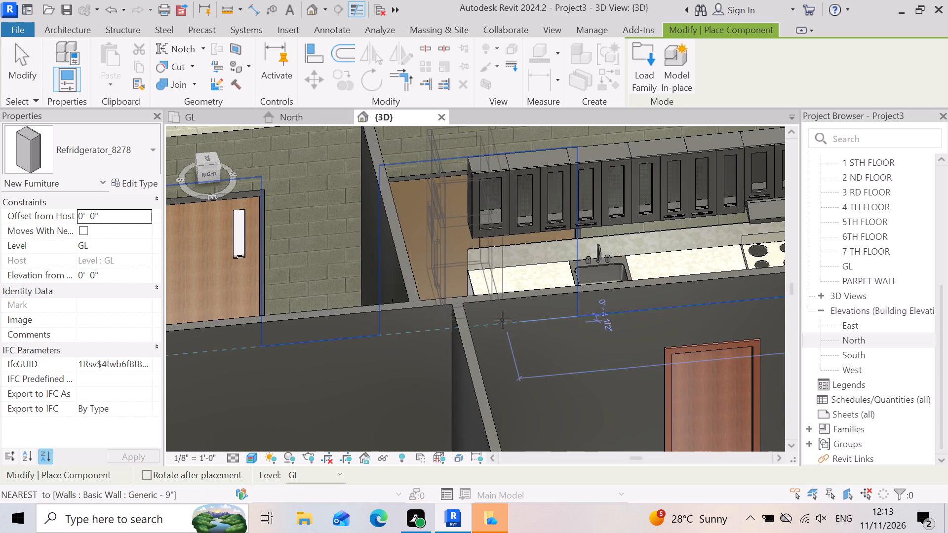
scroll(503, 318, down, 4)
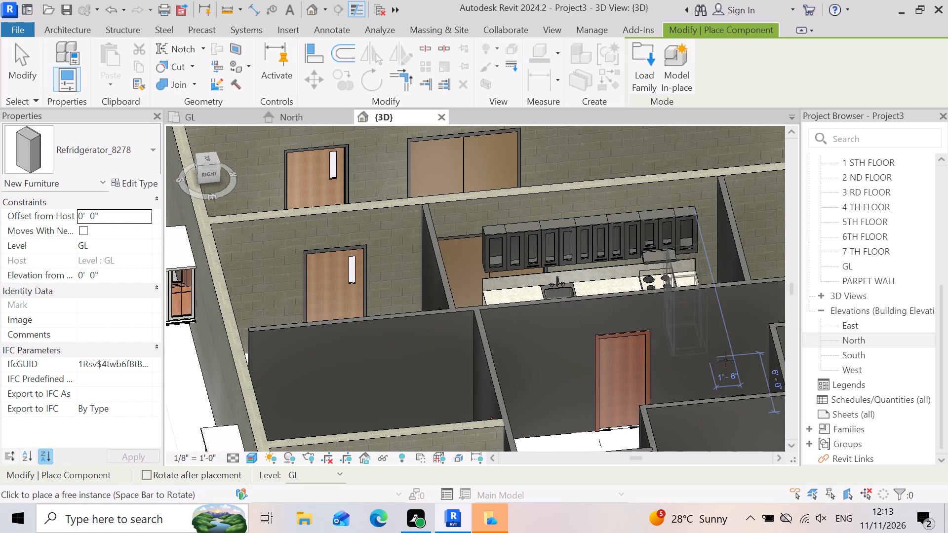
scroll(518, 329, up, 3)
scroll(513, 297, down, 2)
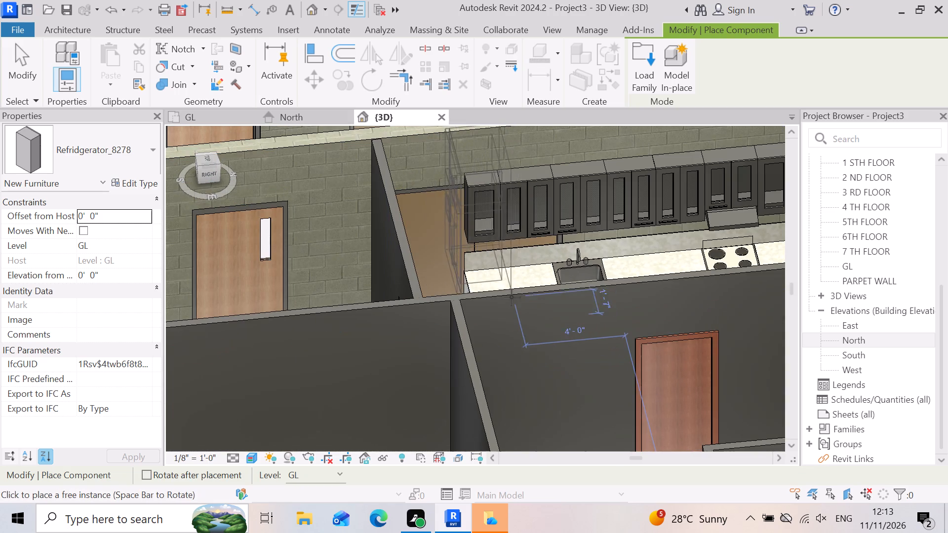
scroll(512, 297, down, 6)
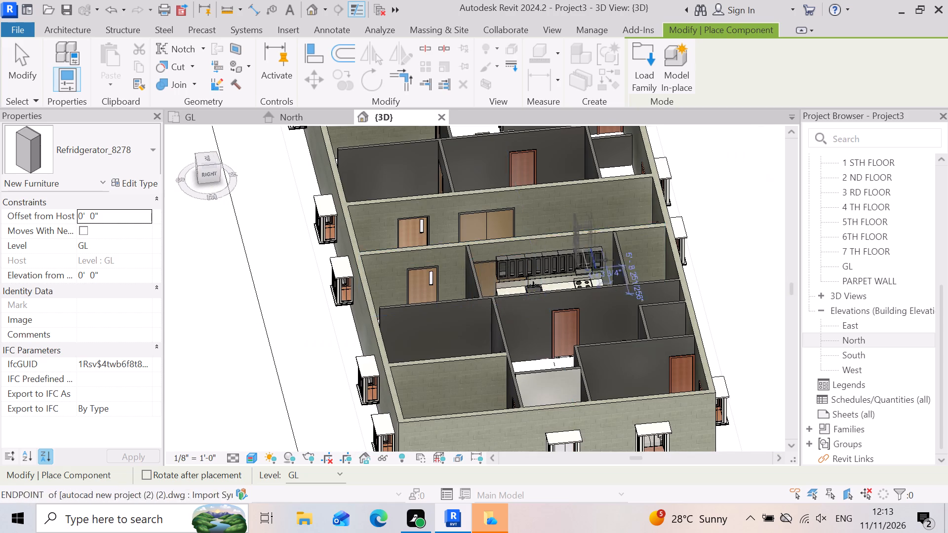
scroll(609, 259, up, 5)
scroll(665, 321, up, 3)
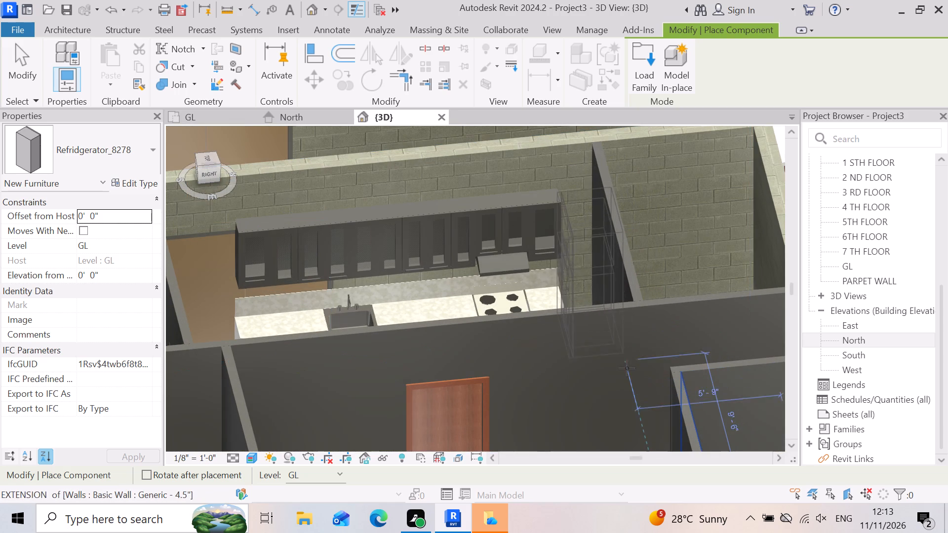
scroll(620, 343, down, 2)
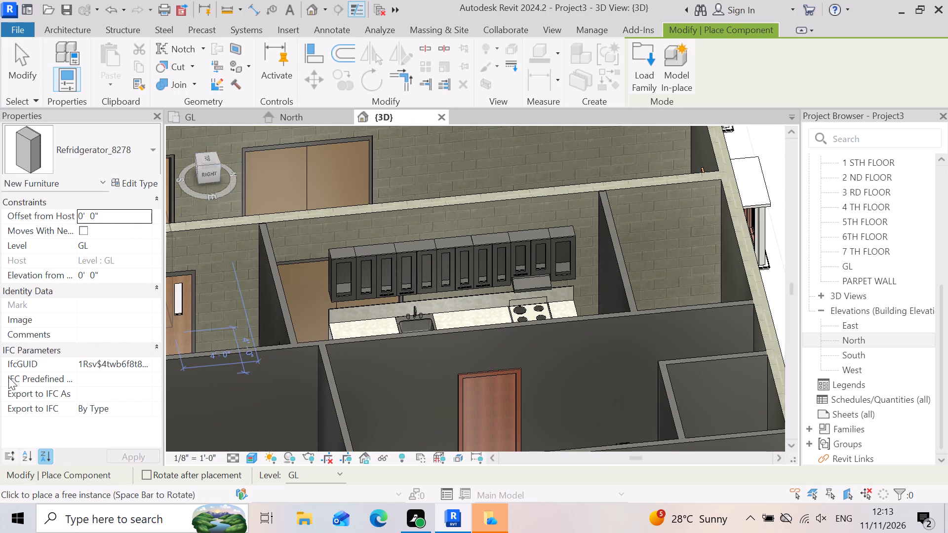
scroll(484, 291, down, 3)
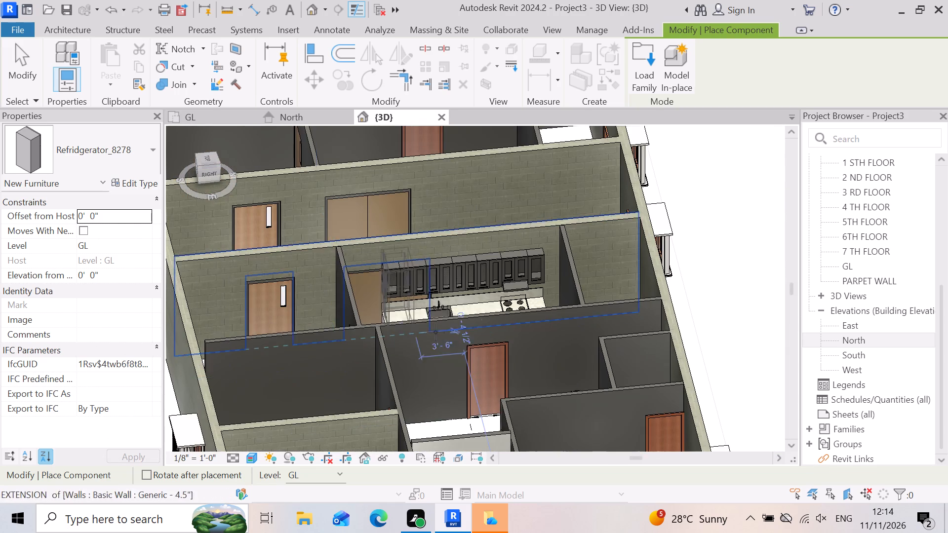
scroll(438, 328, up, 4)
key(Escape)
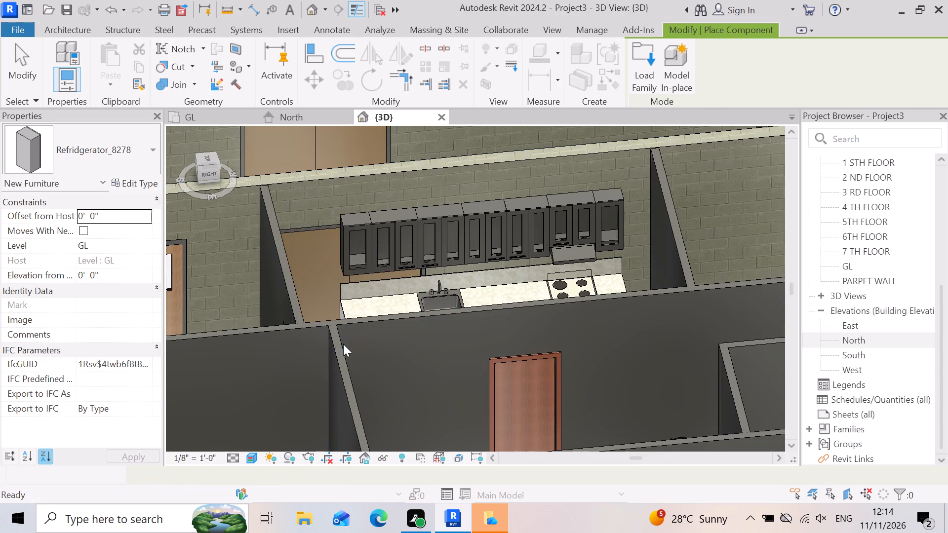
Nudge the Kitchen_5847 unit about 2'-6" along its wall towards the partition beside the hob, away from the double door.
click(468, 264)
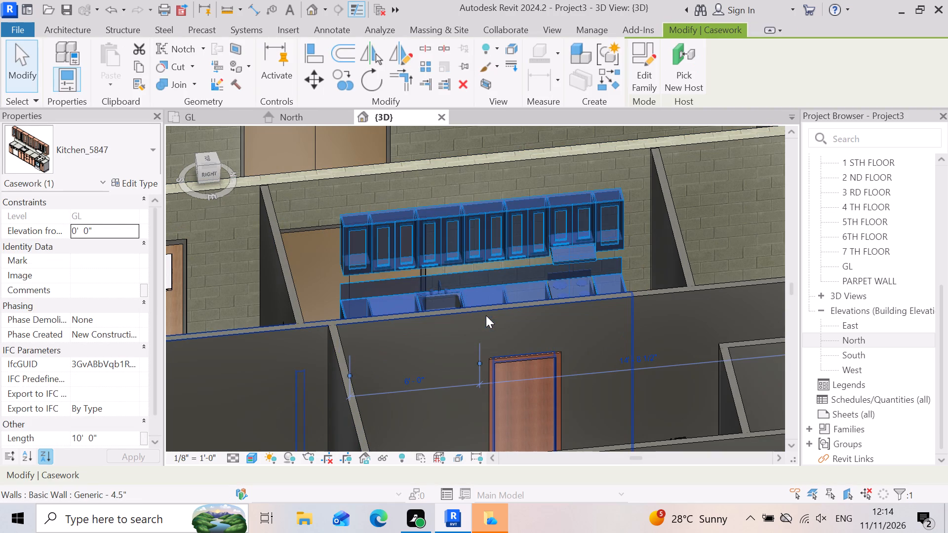
key(Right)
key(Right)
key(Right)
key(Right)
key(Right)
key(Right)
key(Right)
key(Right)
key(Right)
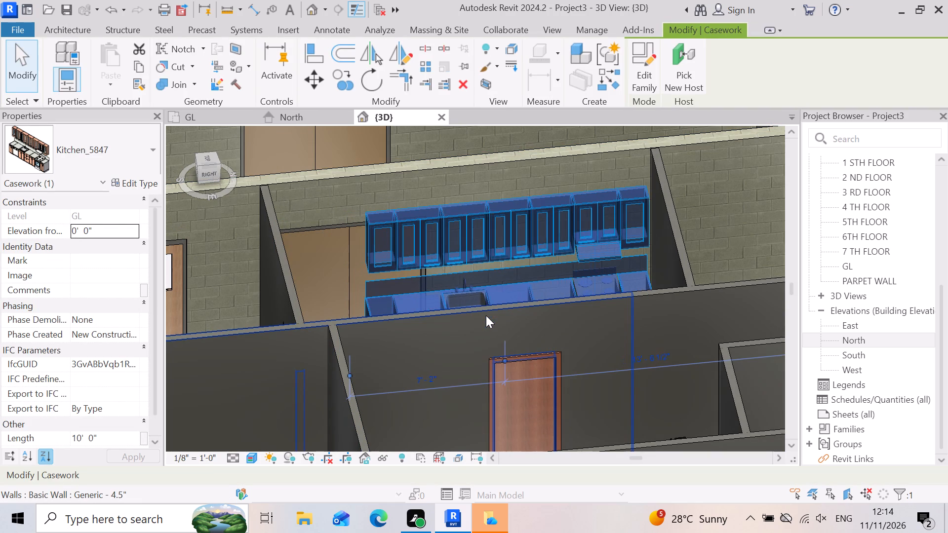
key(Right)
key(Right)
key(Right)
key(Right)
key(Right)
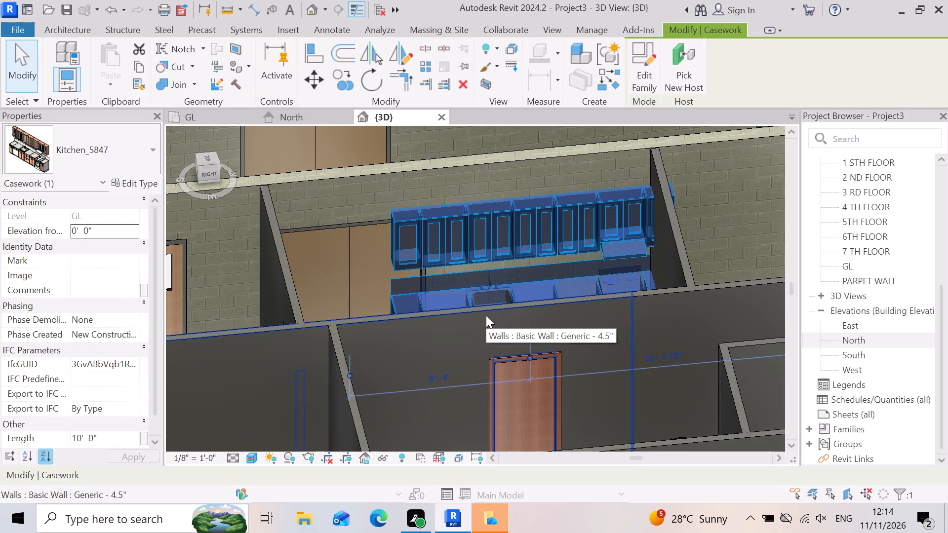
key(Right)
Nudge the Kitchen_5847 unit vertically downwards in 3D to an elevation of -1' 8".
key(Down)
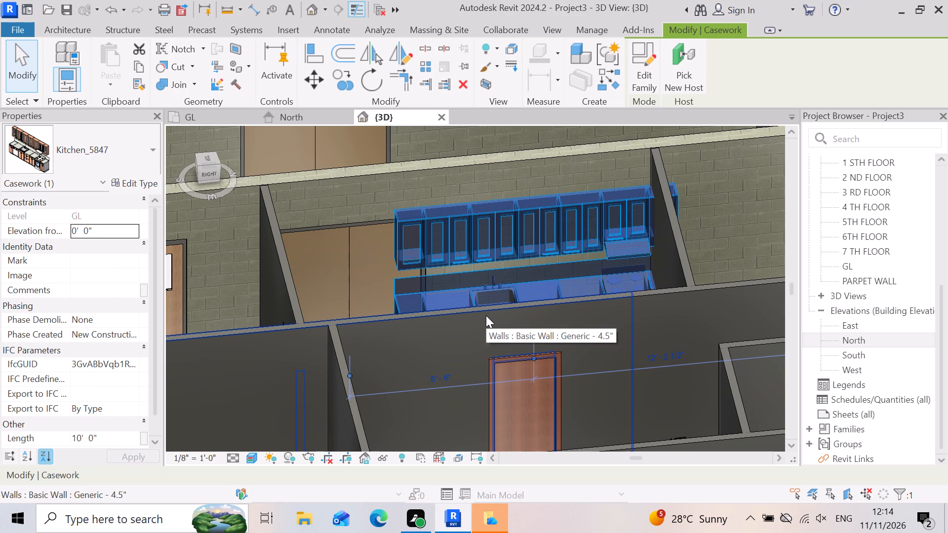
key(Down)
key(Down)
key(Down)
key(Down)
key(Down)
key(Down)
key(Down)
key(Down)
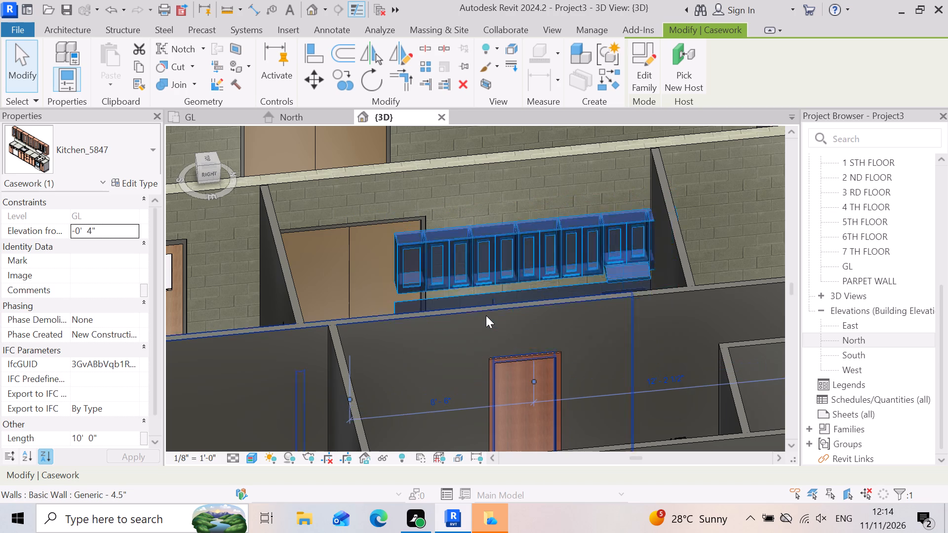
key(Down)
Nudge the Kitchen_5847 unit back up in 3D to an elevation of -0' 2".
key(Up)
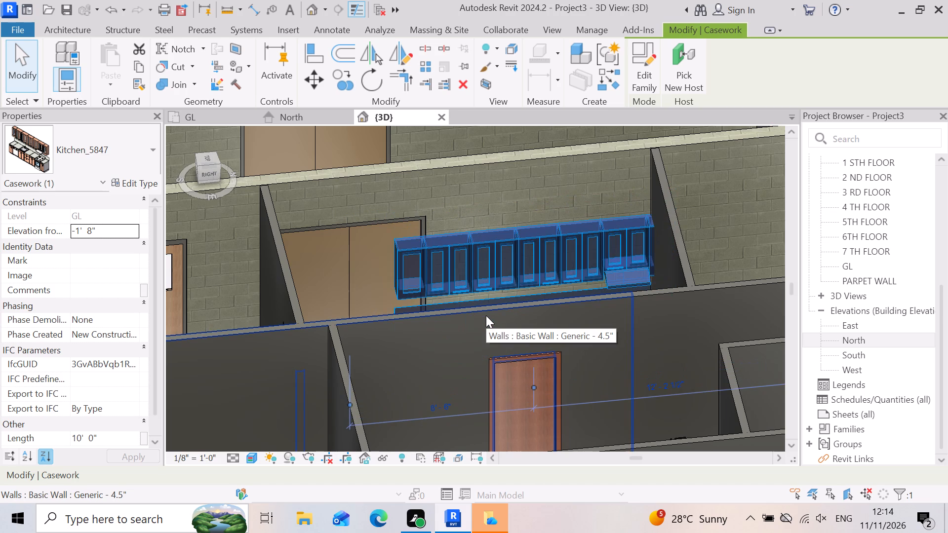
key(Up)
key(Up)
key(Up)
key(Up)
key(Up)
key(Up)
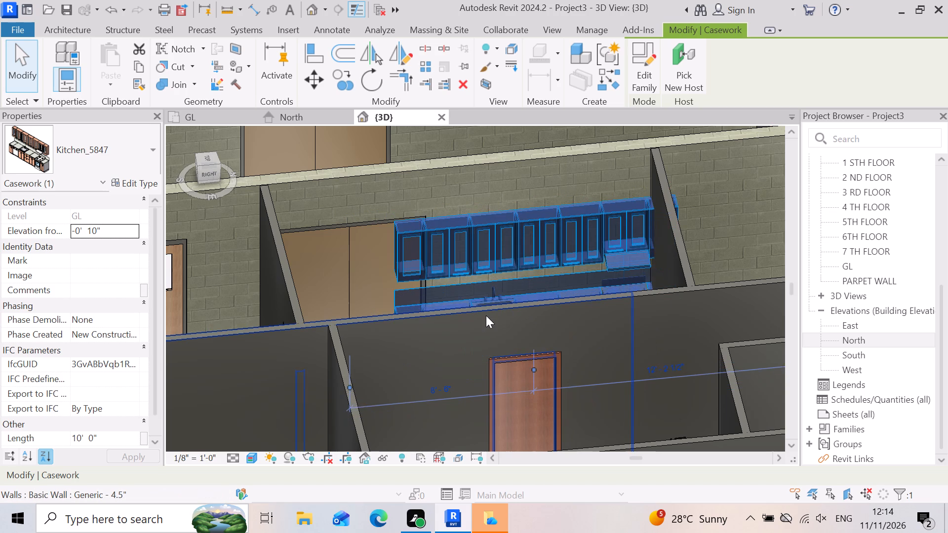
key(Up)
key(Up)
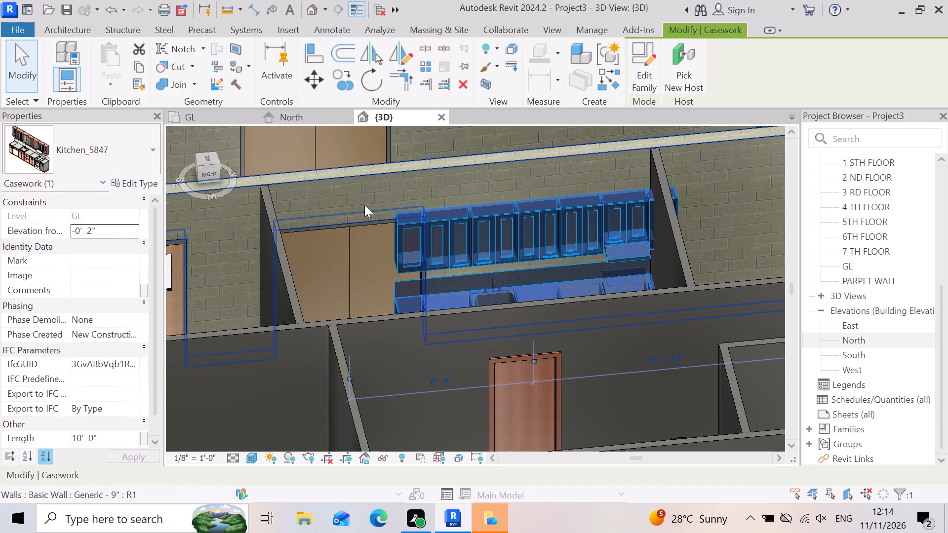
Place the Refridgerator_8278 component on the GL floor plan by the partition opposite the kitchen counter, beside the 2'-10" door.
click(206, 118)
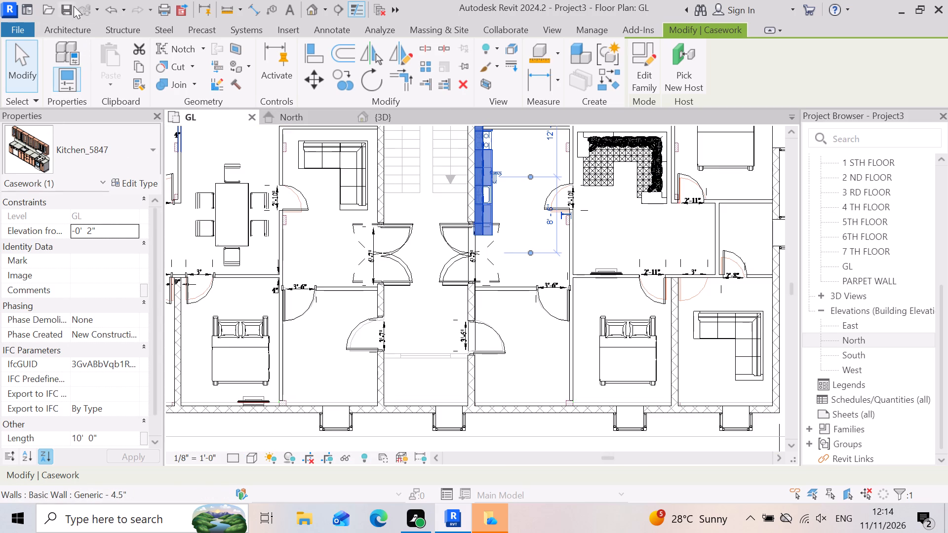
click(85, 38)
click(62, 35)
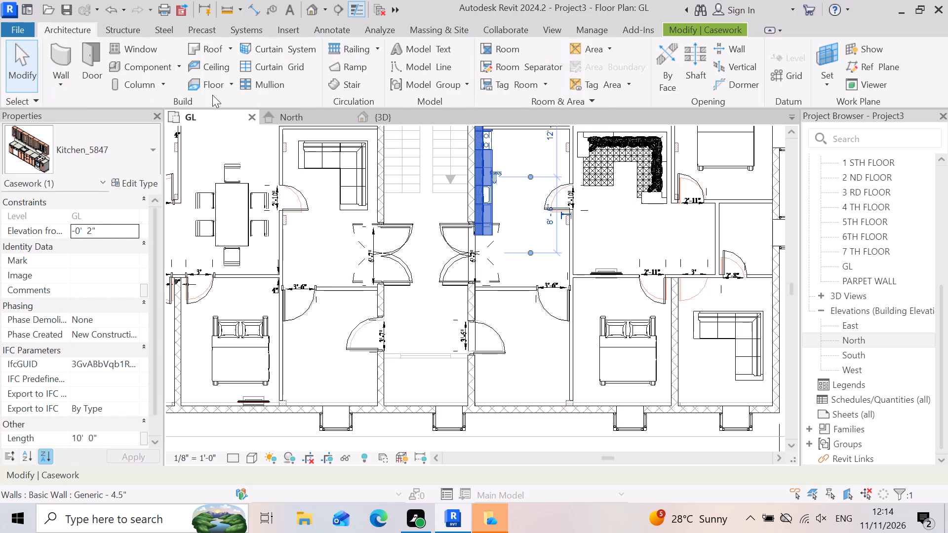
click(180, 64)
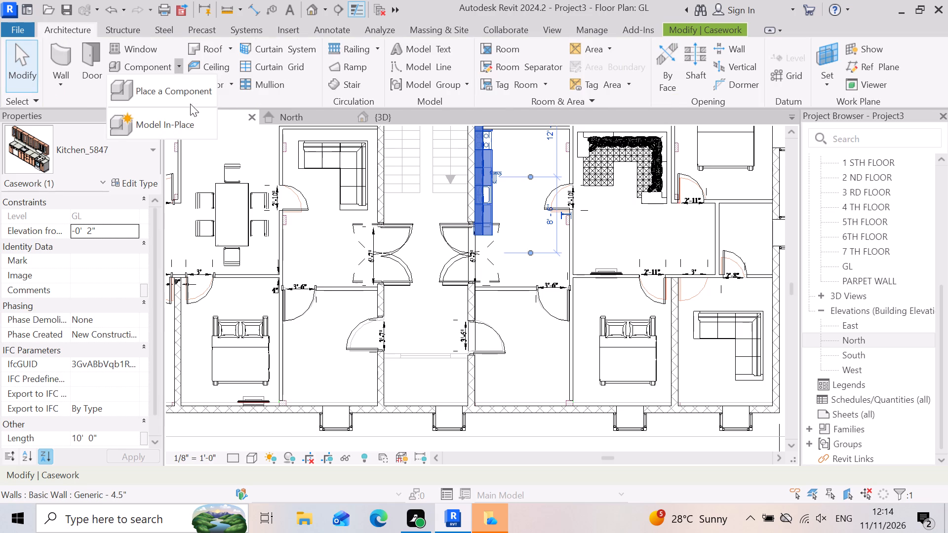
click(182, 96)
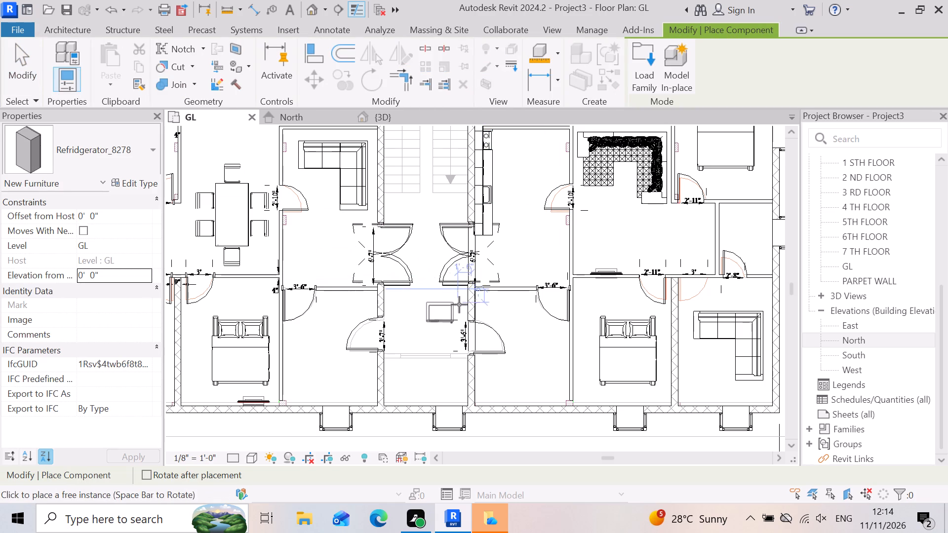
scroll(456, 323, down, 3)
scroll(475, 229, up, 4)
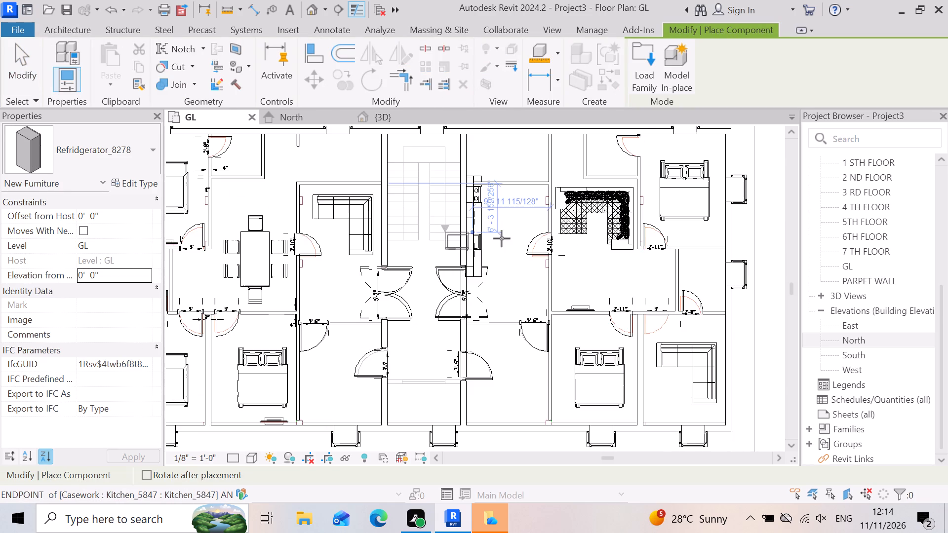
scroll(502, 238, up, 2)
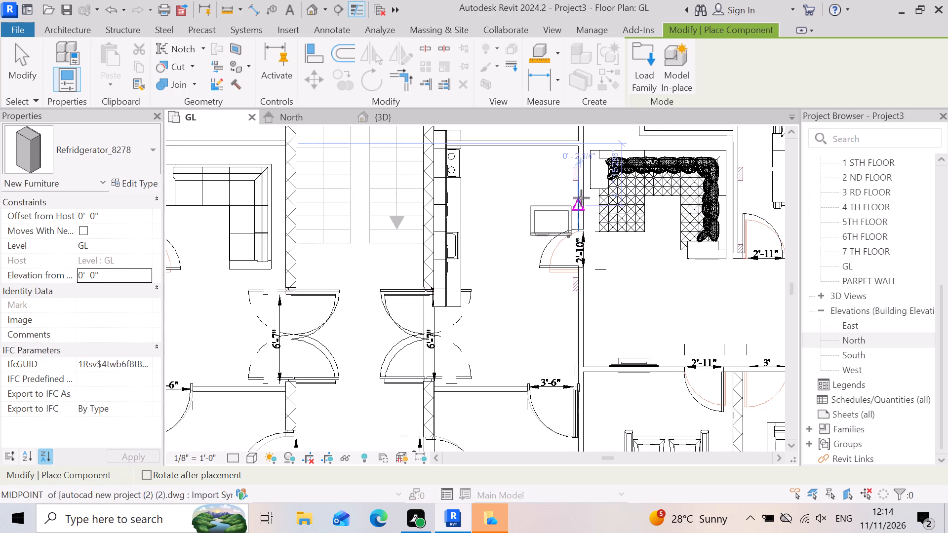
scroll(584, 196, up, 2)
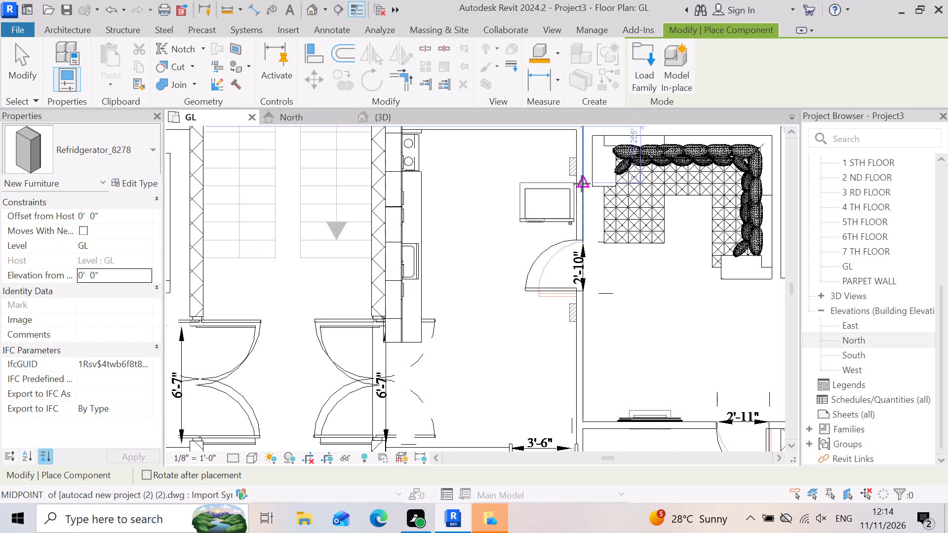
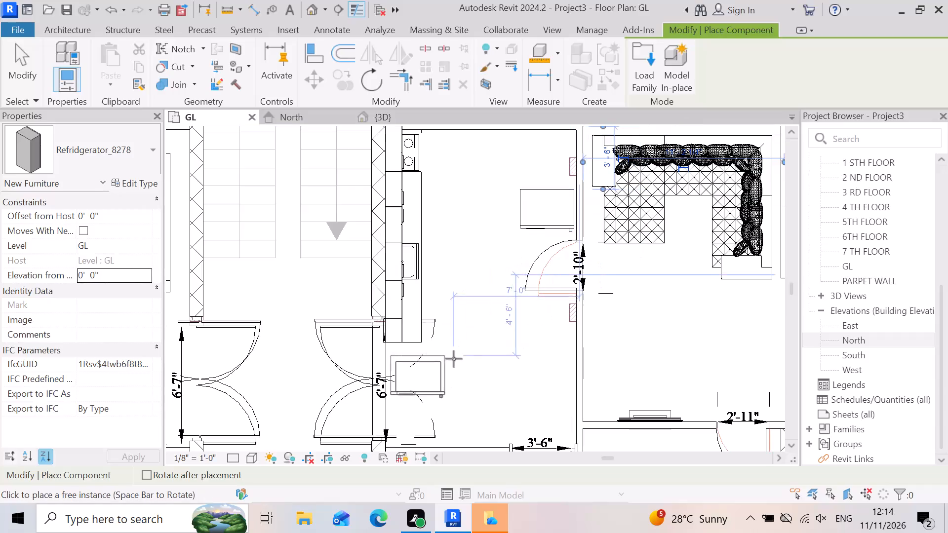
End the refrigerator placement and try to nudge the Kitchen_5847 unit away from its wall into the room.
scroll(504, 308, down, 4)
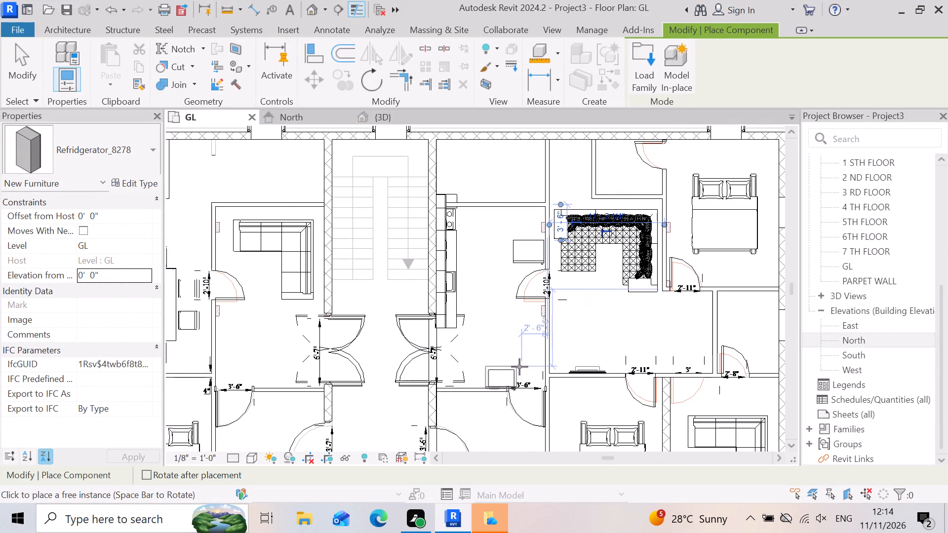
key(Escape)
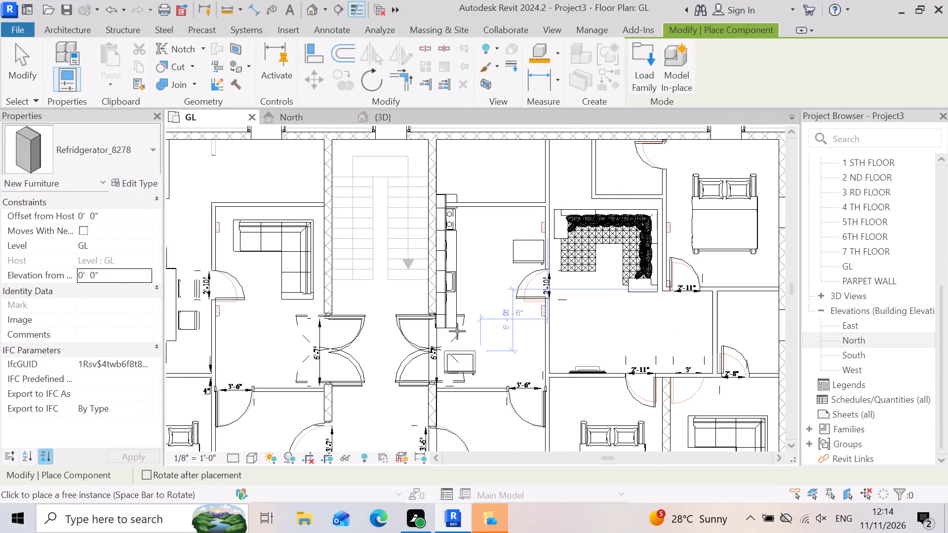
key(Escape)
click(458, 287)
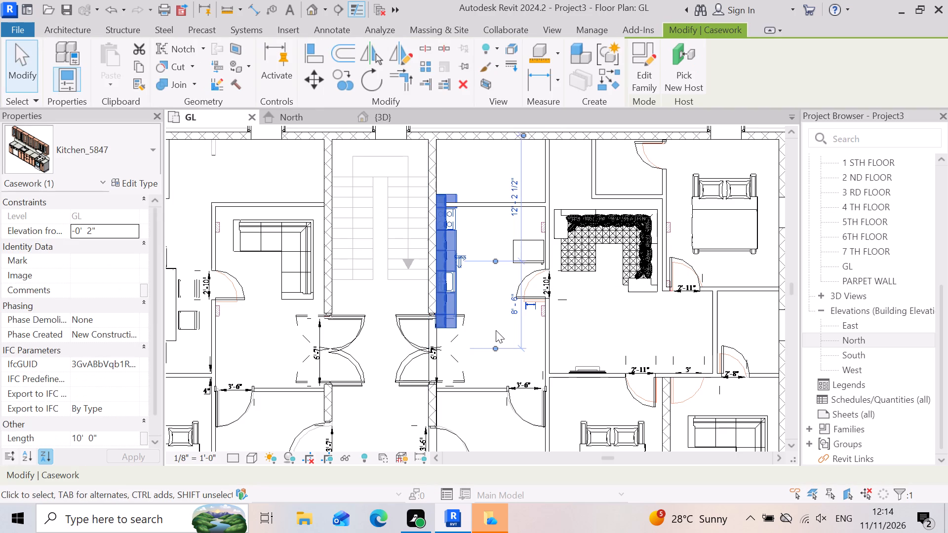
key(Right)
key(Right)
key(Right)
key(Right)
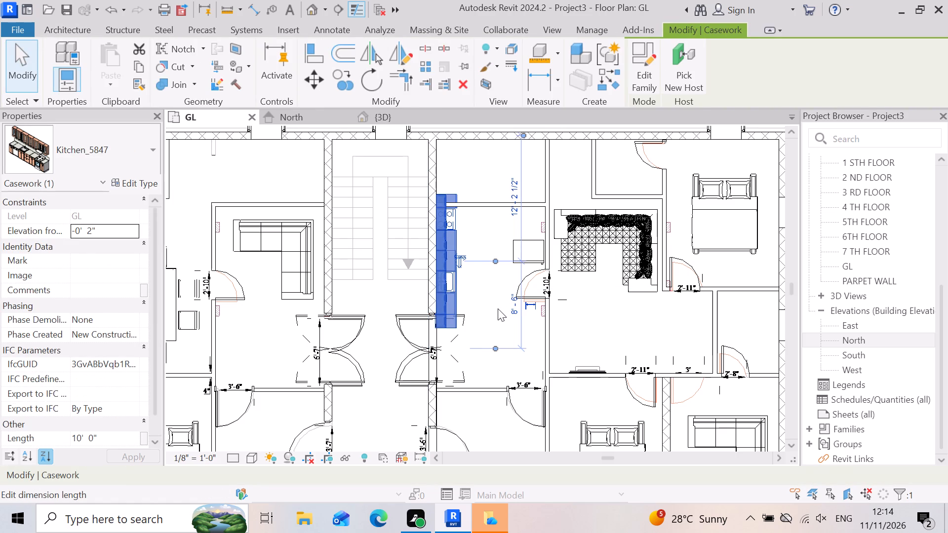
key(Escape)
Nudge the Kitchen_5847 unit about 4'-4" along its wall towards and across the double door on the GL plan.
click(453, 286)
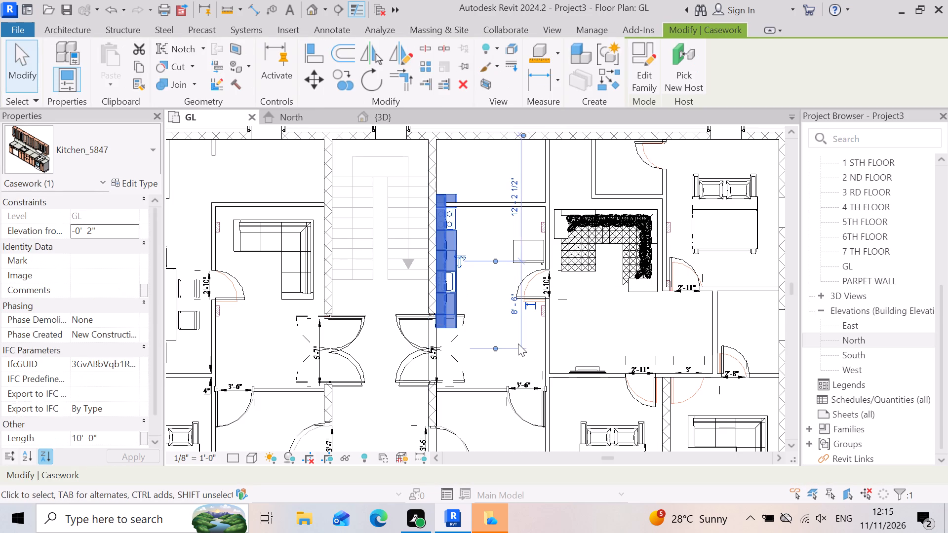
key(Right)
key(Right)
key(Down)
key(Down)
key(Down)
key(Down)
key(Down)
key(Down)
key(Down)
key(Down)
key(Down)
key(Down)
key(Down)
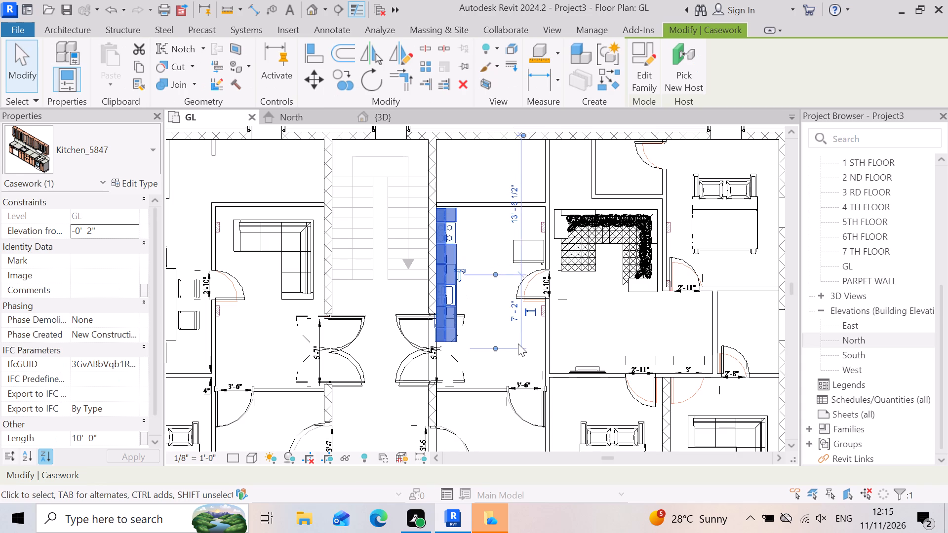
key(Down)
key(Down)
key(Right)
key(Right)
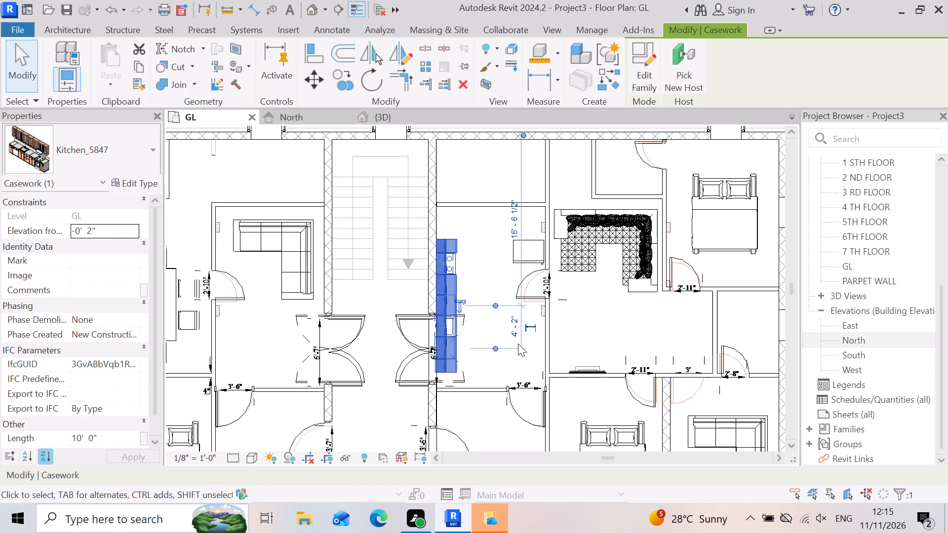
key(Right)
key(Right)
Nudge the Kitchen_5847 unit back along its wall by about 3'-4", towards the partition beside the hob.
key(Up)
key(Down)
key(Up)
key(Up)
key(Up)
key(Up)
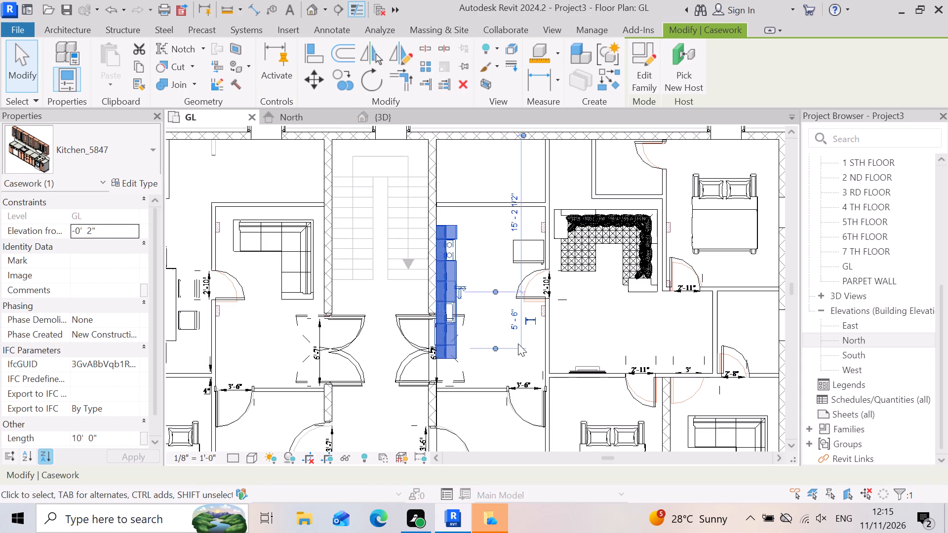
key(Up)
key(Up)
key(Up)
key(Up)
key(Up)
key(Up)
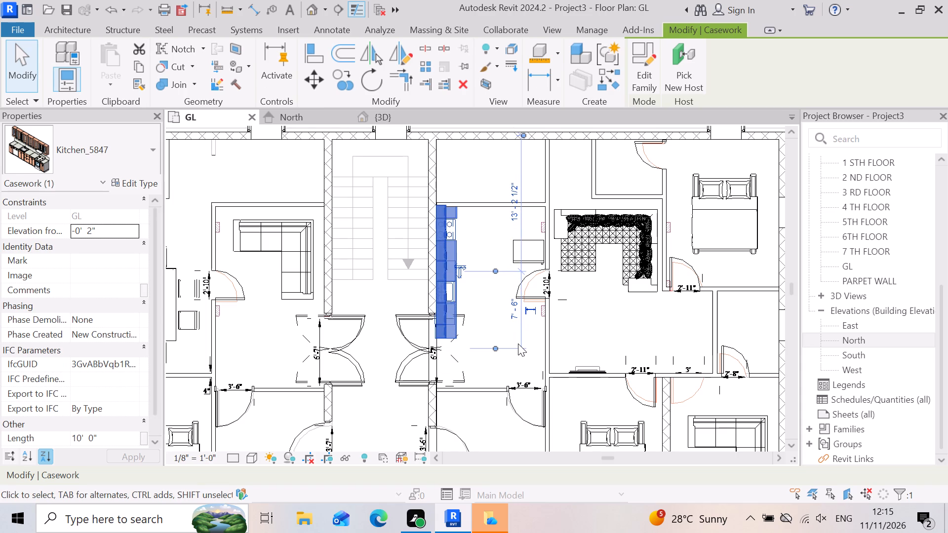
key(Up)
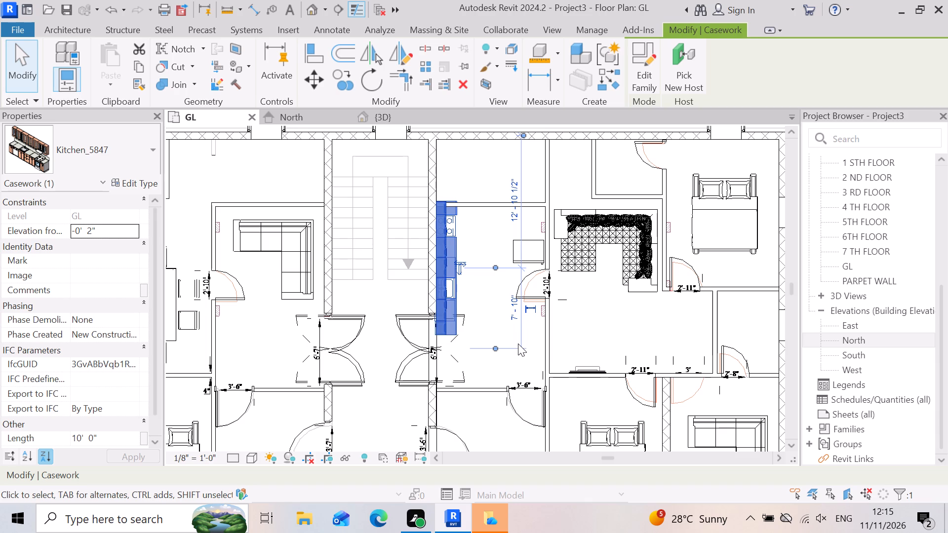
key(Down)
key(Escape)
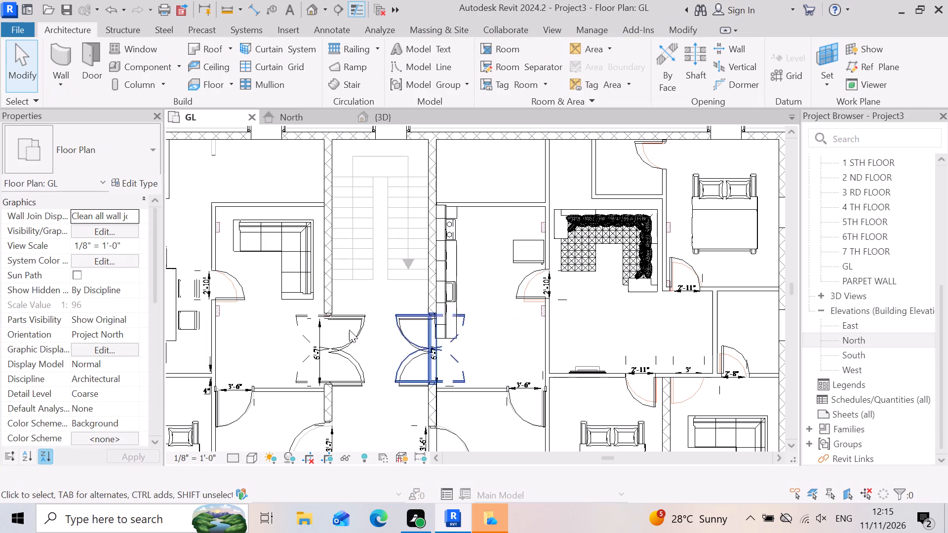
Inspect the moved kitchen unit and the surrounding rooms of the ground-floor flat in 3D.
click(415, 115)
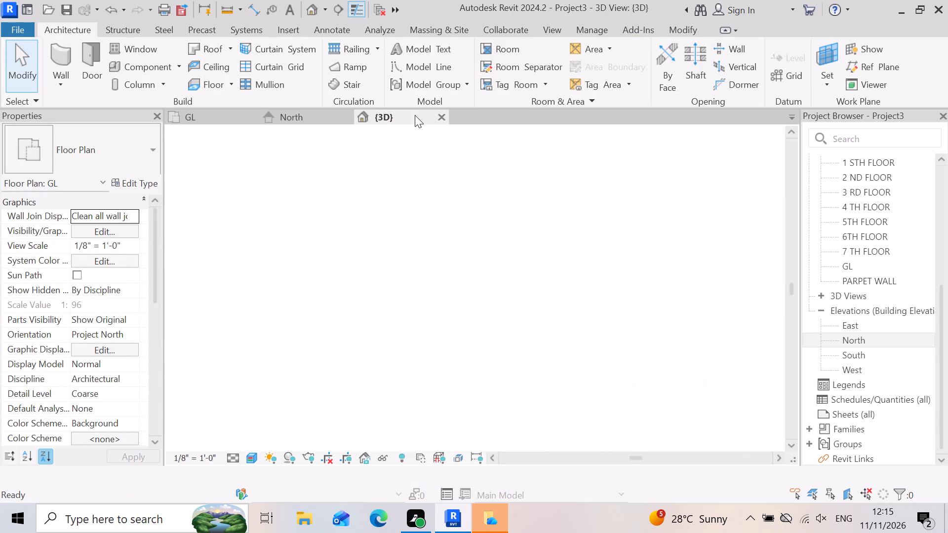
scroll(453, 265, up, 3)
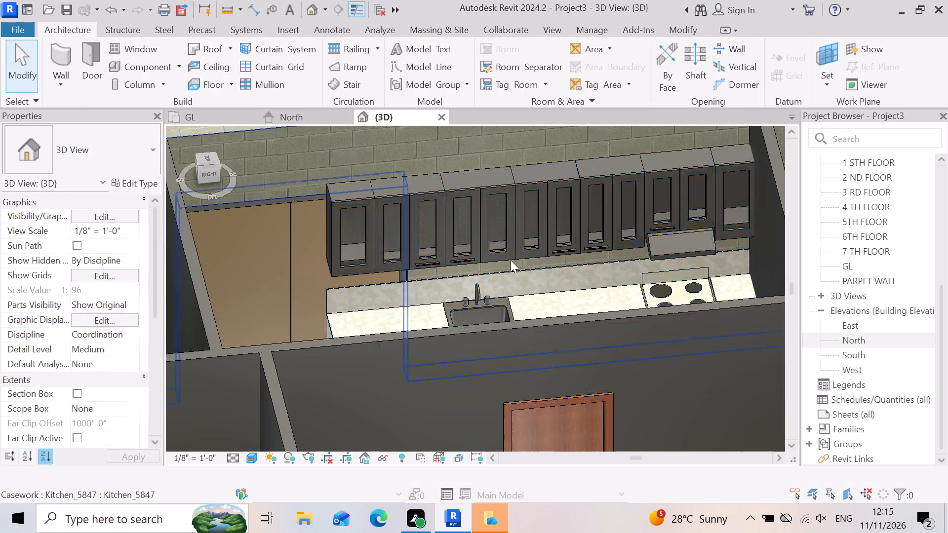
shift+right_drag(520, 229, 492, 326)
shift+middle_drag(520, 229, 493, 326)
scroll(478, 340, down, 3)
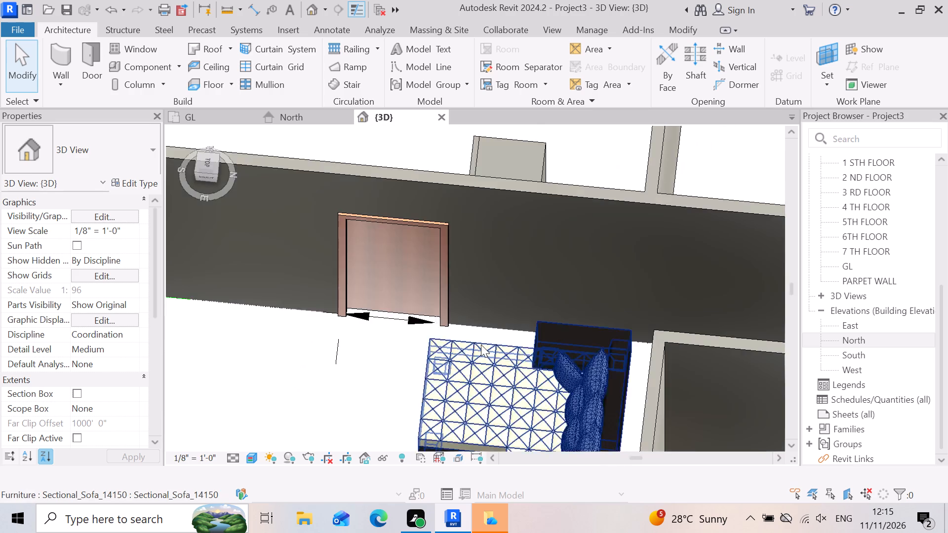
scroll(481, 344, down, 6)
scroll(498, 278, up, 9)
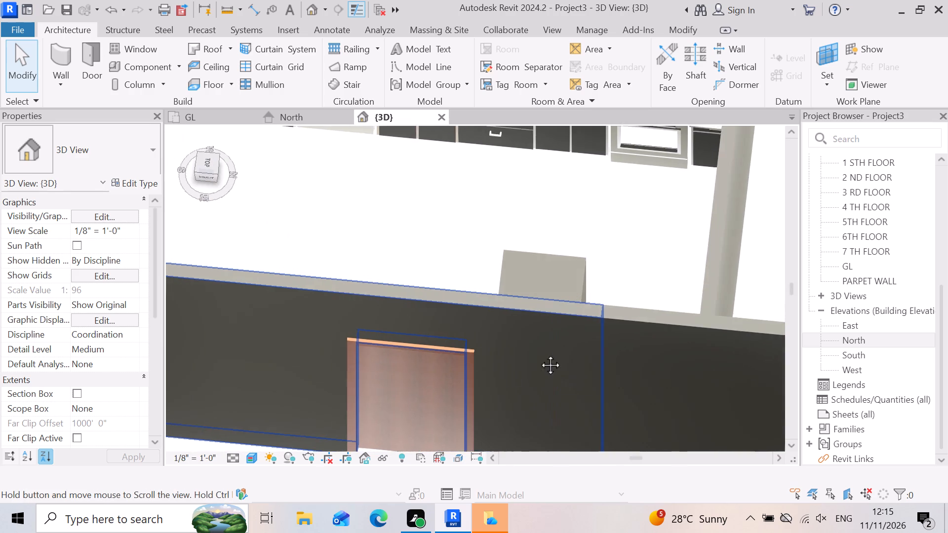
scroll(411, 362, down, 3)
shift+right_drag(413, 355, 414, 343)
shift+middle_drag(414, 345, 424, 333)
shift+right_drag(414, 343, 424, 333)
shift+right_drag(392, 343, 459, 392)
shift+middle_drag(392, 343, 459, 392)
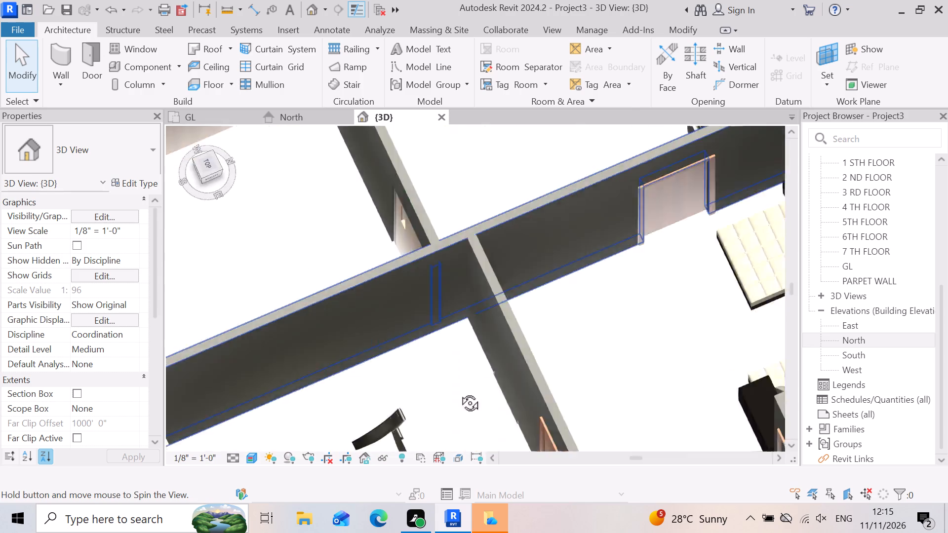
shift+middle_drag(459, 392, 501, 373)
shift+right_drag(459, 392, 498, 375)
scroll(437, 390, down, 8)
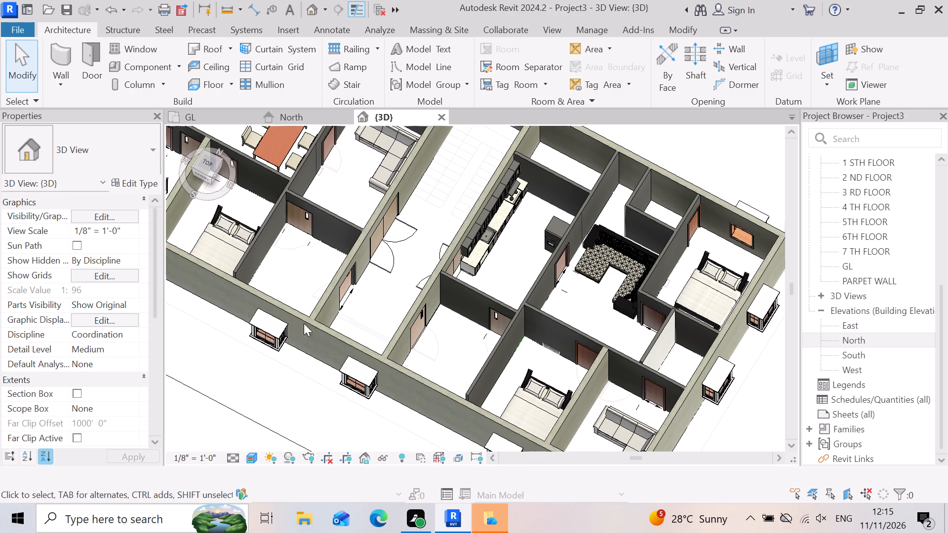
Examine the refrigerator's position and orientation opposite the kitchen counter in 3D, from both sides of the room.
scroll(496, 323, up, 3)
scroll(592, 134, up, 10)
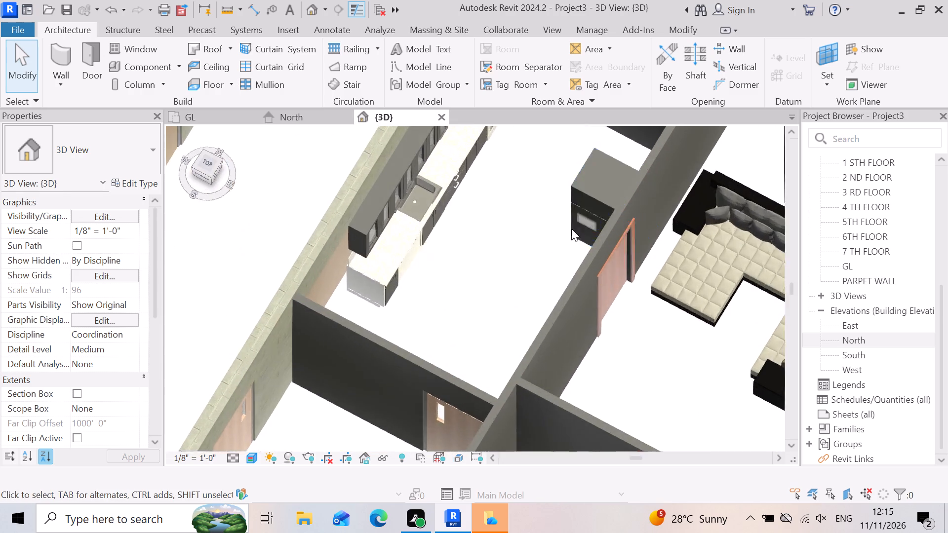
scroll(571, 228, up, 3)
scroll(518, 281, down, 3)
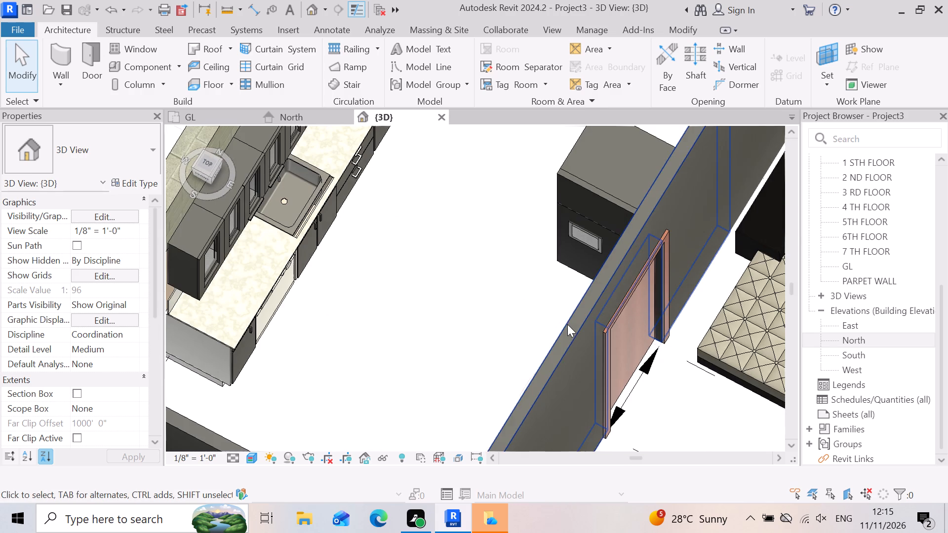
scroll(378, 336, up, 3)
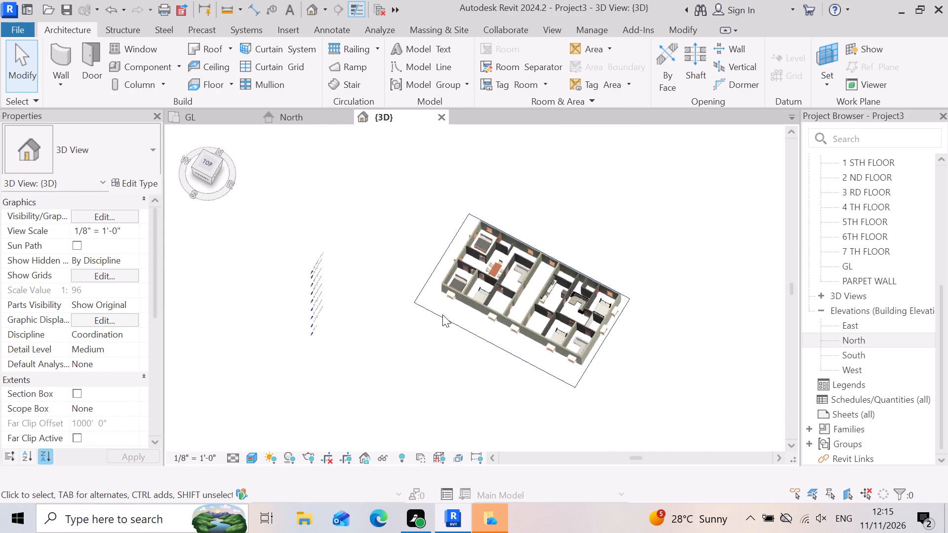
scroll(442, 314, up, 9)
scroll(340, 302, down, 3)
shift+right_drag(546, 321, 691, 279)
shift+middle_drag(546, 321, 554, 315)
shift+middle_drag(555, 314, 691, 278)
scroll(451, 264, up, 2)
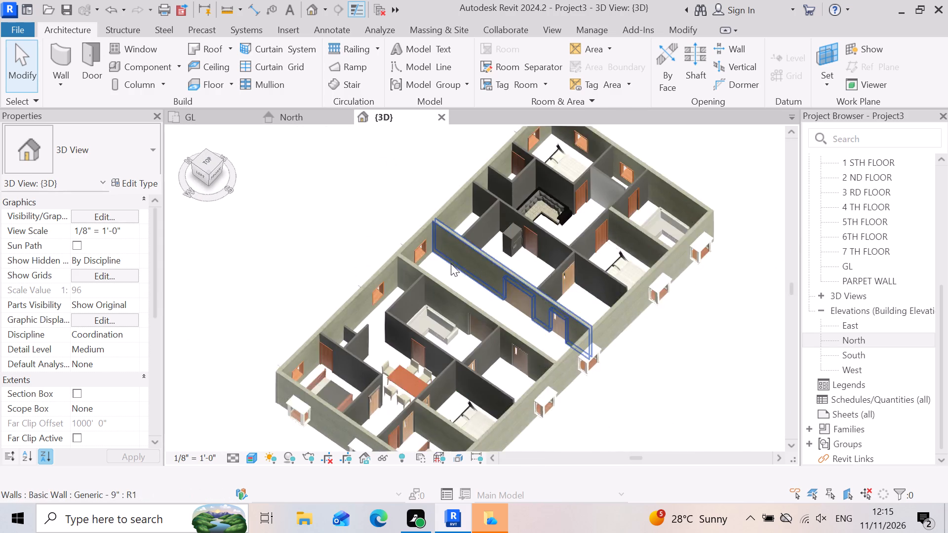
scroll(451, 264, up, 12)
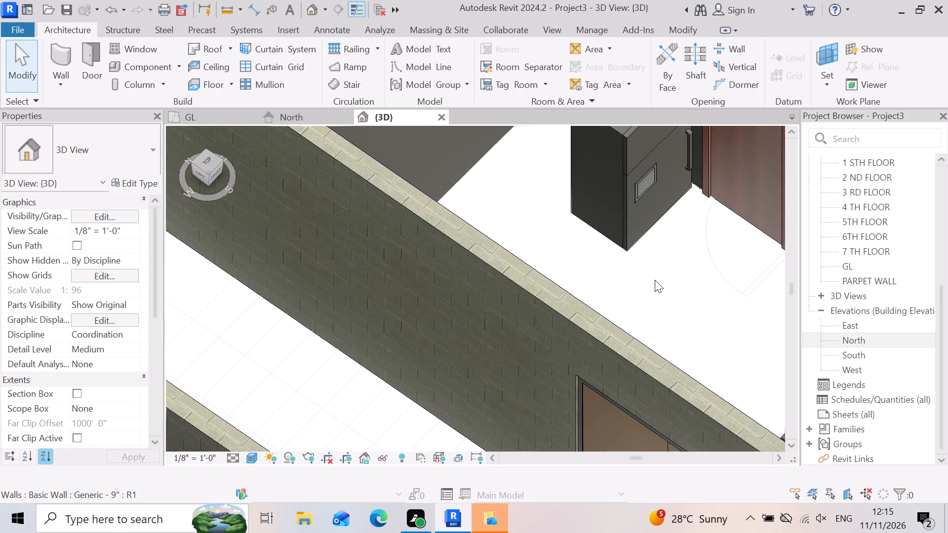
scroll(660, 277, down, 3)
scroll(655, 202, up, 4)
scroll(714, 242, down, 4)
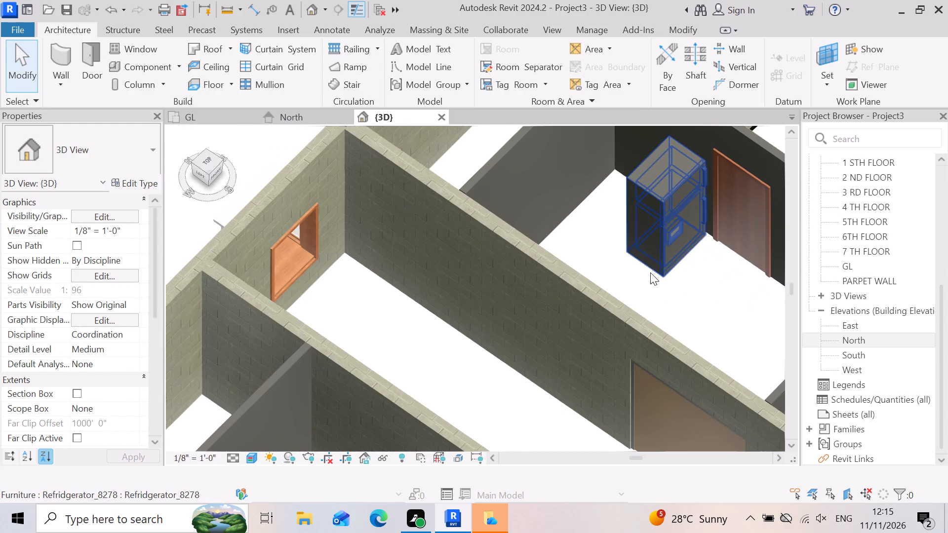
scroll(650, 272, up, 2)
scroll(632, 263, down, 3)
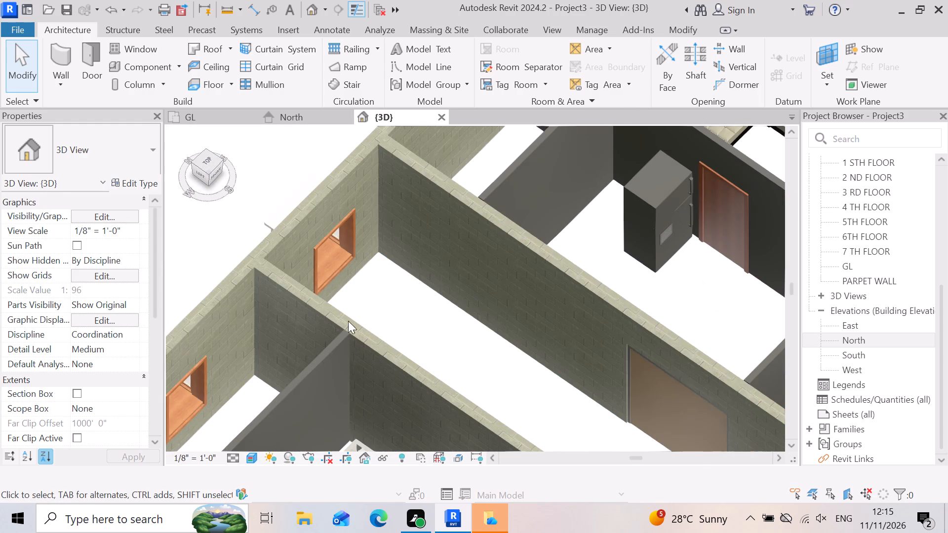
scroll(696, 240, down, 3)
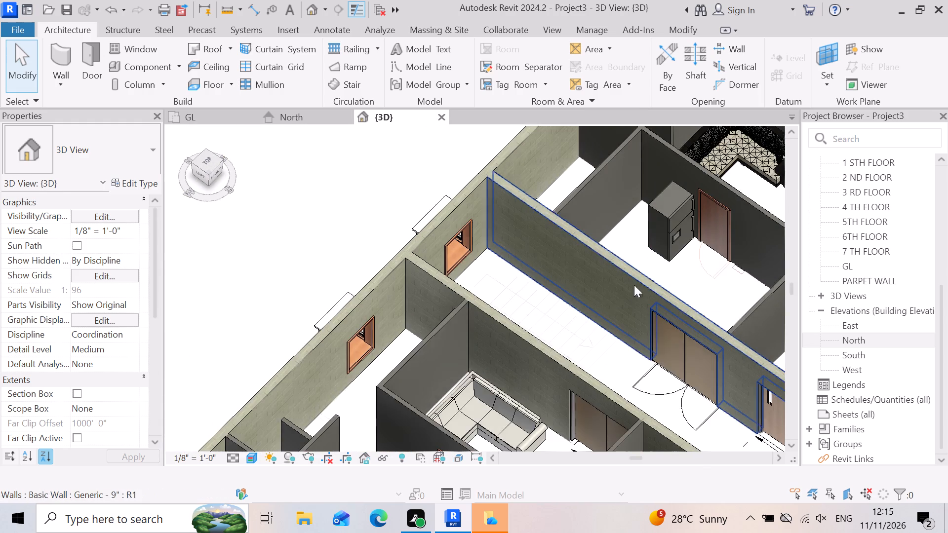
scroll(660, 262, up, 3)
Delete the Refridgerator_8278 beside the 2'-10" kitchen door on the GL plan.
click(664, 230)
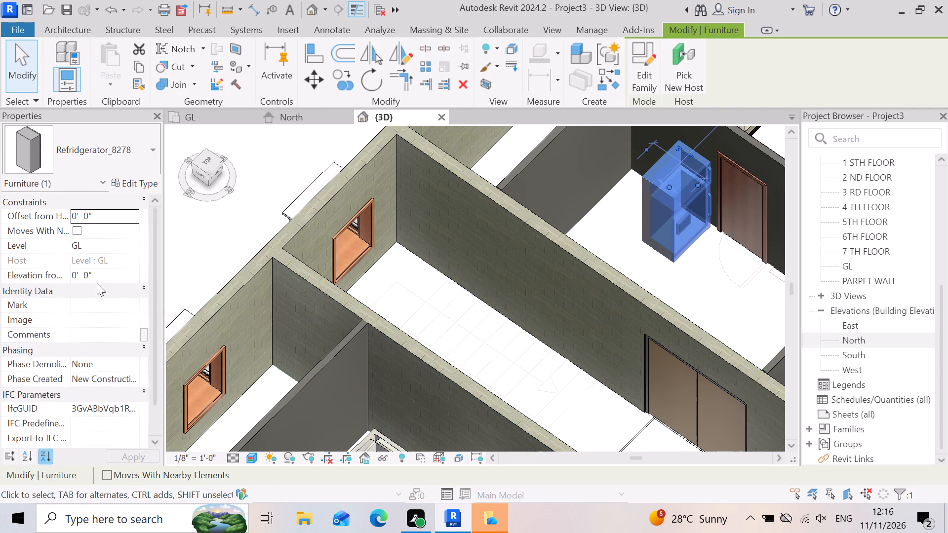
click(238, 116)
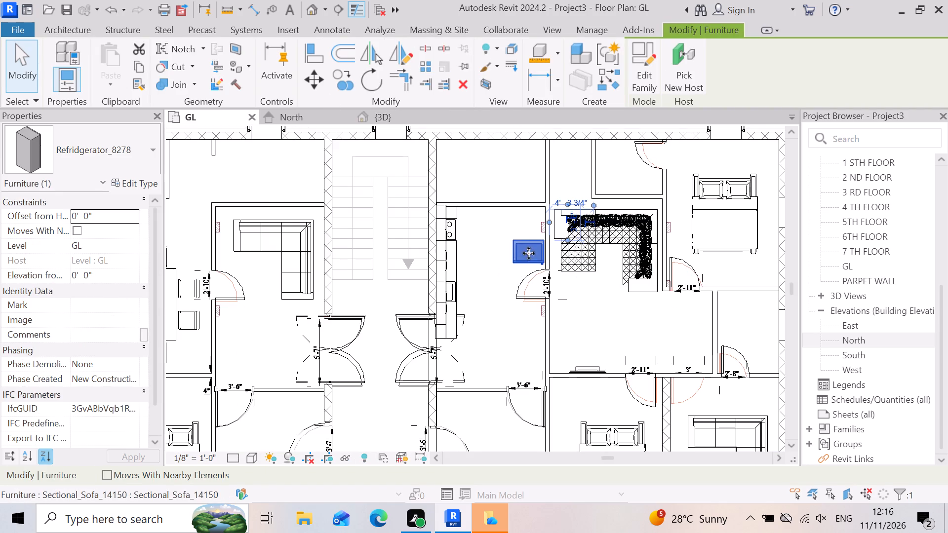
click(533, 253)
scroll(542, 260, up, 6)
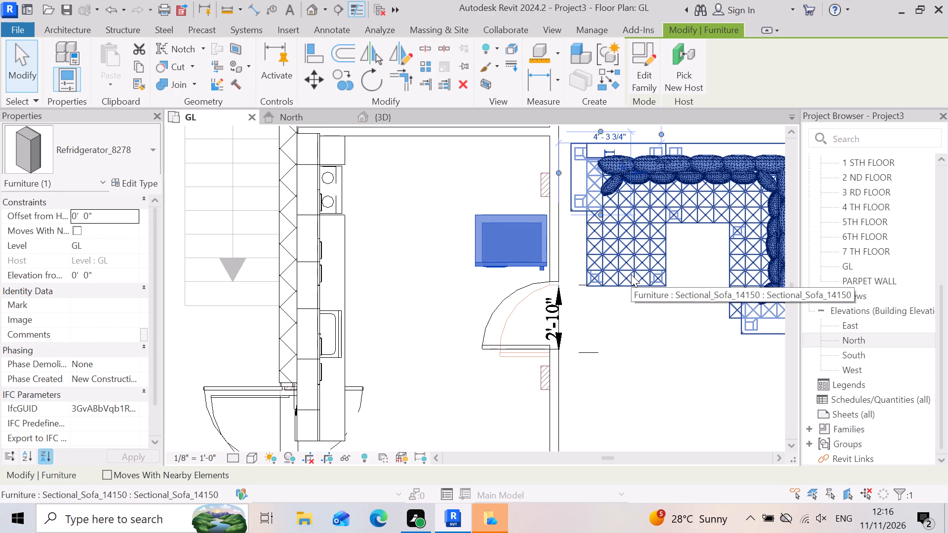
key(BackSpace)
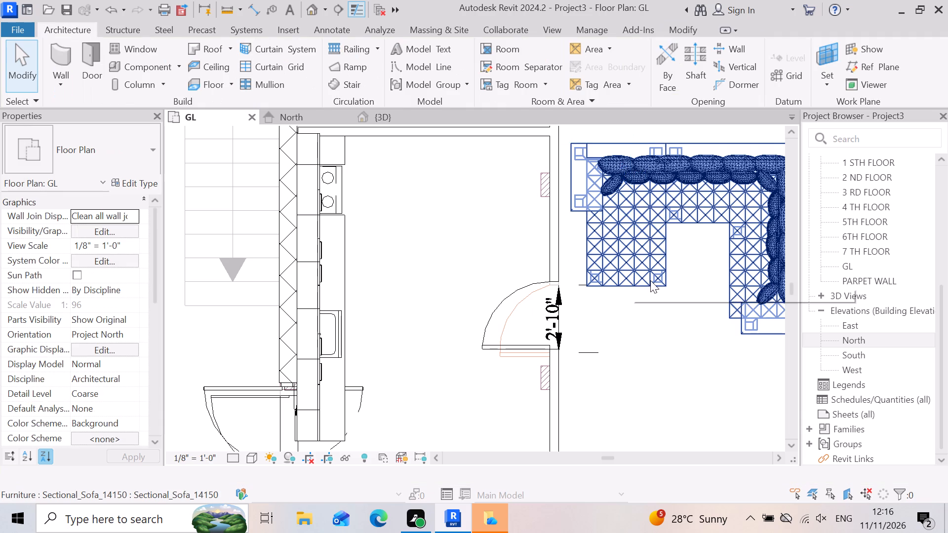
Place a new Refridgerator_8278 component in 3D, rotated a quarter turn, on the stair hall floor between the two flats.
click(175, 65)
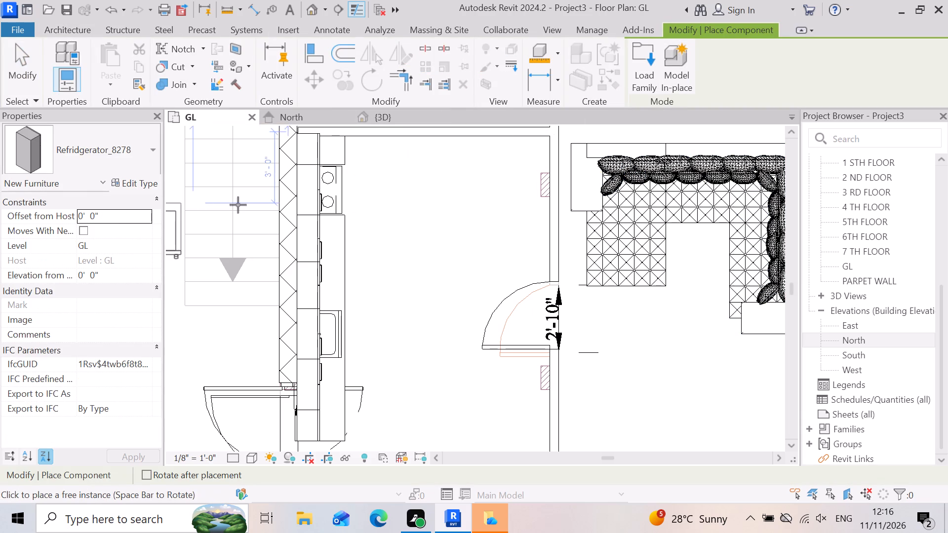
key(space)
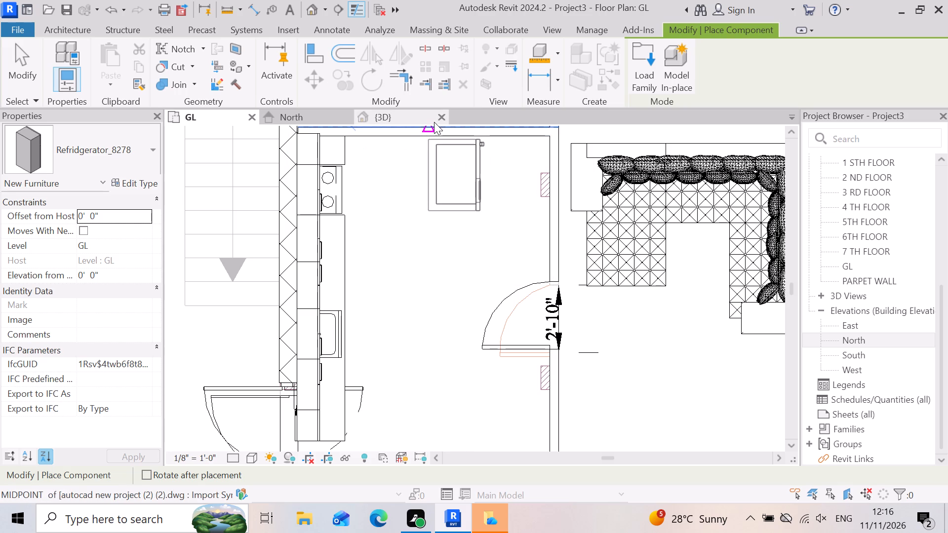
click(401, 114)
scroll(513, 313, up, 2)
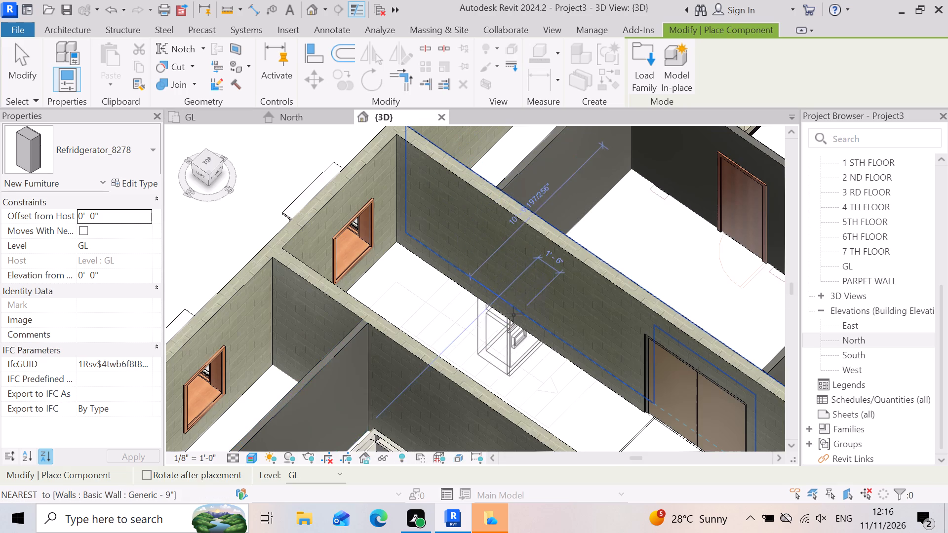
scroll(513, 298, down, 4)
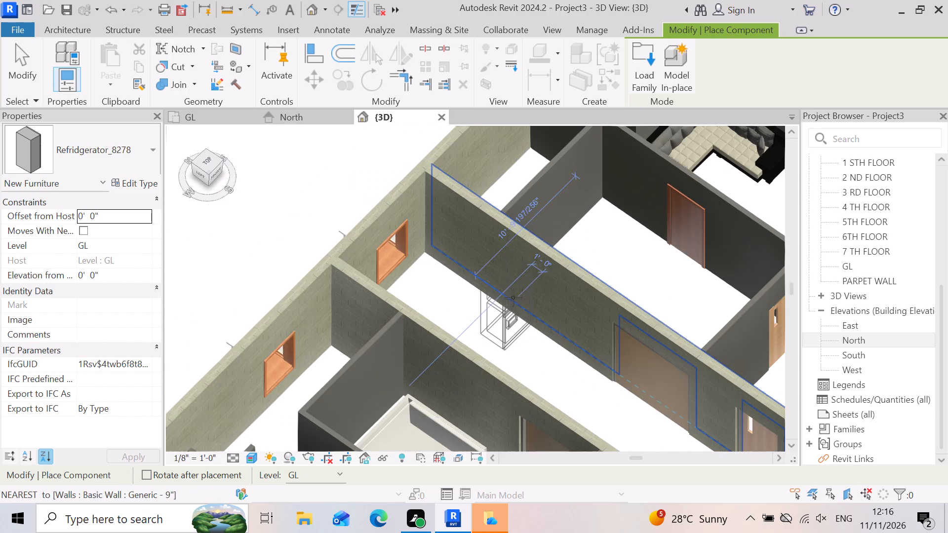
click(478, 318)
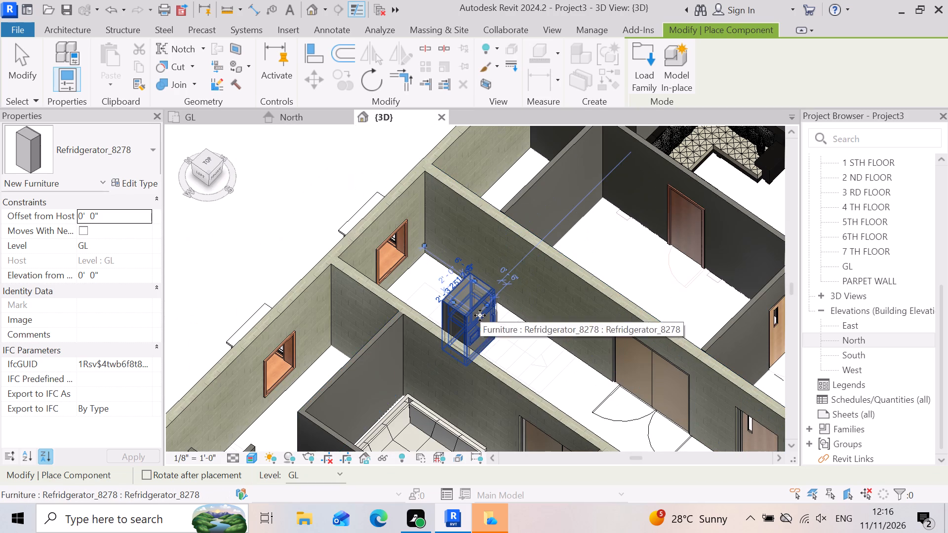
scroll(546, 408, up, 5)
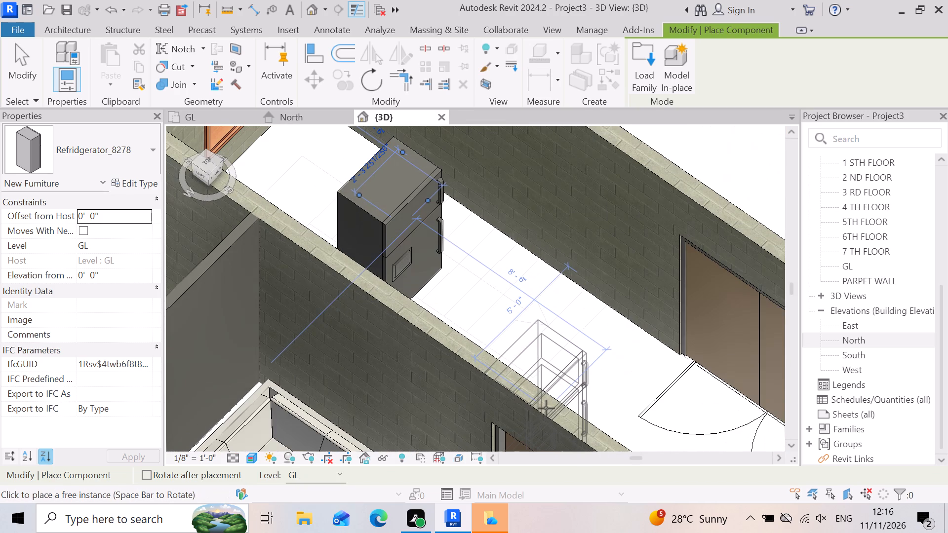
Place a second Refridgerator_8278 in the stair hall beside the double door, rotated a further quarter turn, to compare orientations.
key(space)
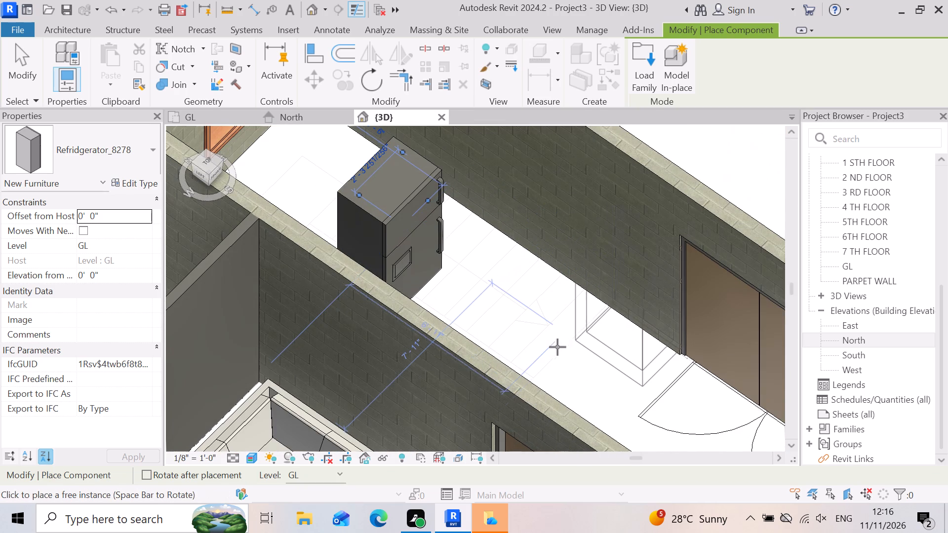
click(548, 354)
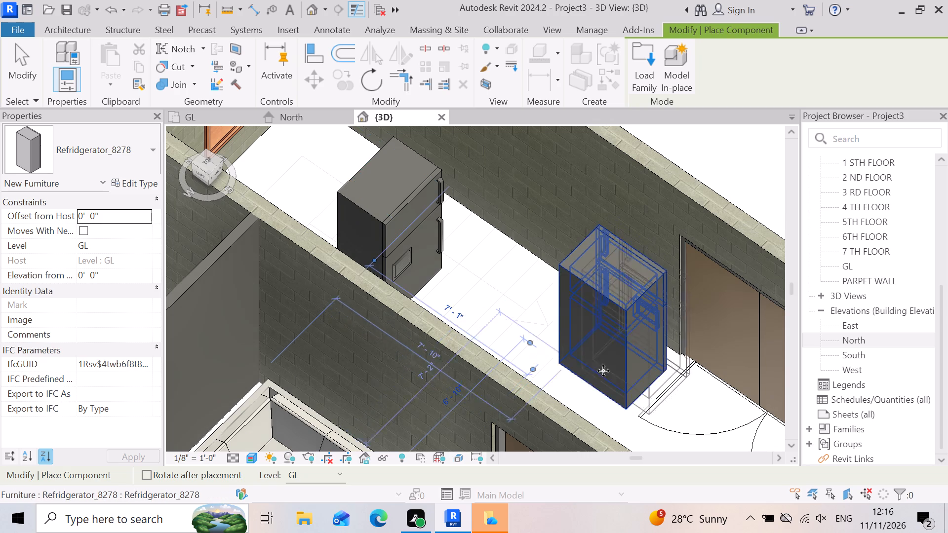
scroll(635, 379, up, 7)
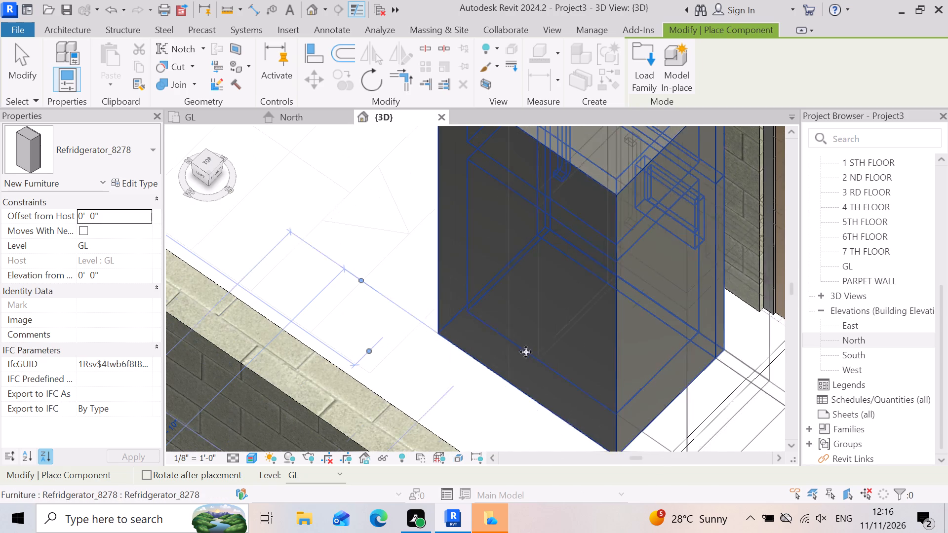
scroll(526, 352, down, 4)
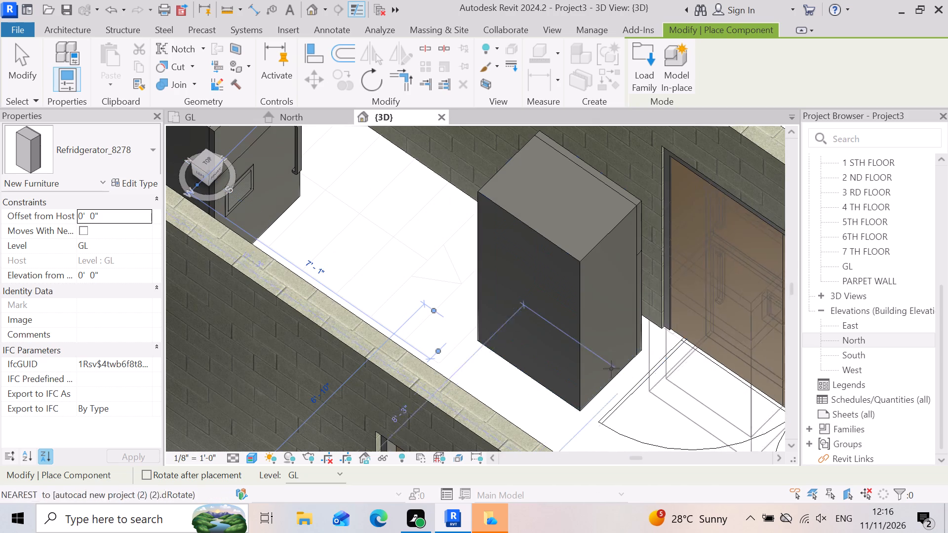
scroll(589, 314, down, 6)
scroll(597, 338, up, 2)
Rotate Refridgerator_8278 another quarter turn and place it in the adjoining flat's kitchen, opposite the counter, about 7'-2" from the 9" wall.
key(space)
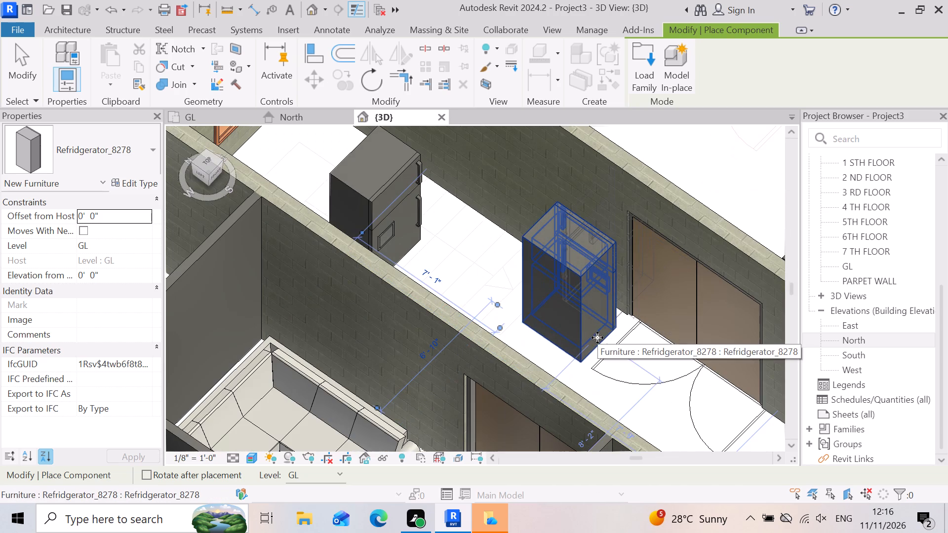
scroll(632, 302, down, 3)
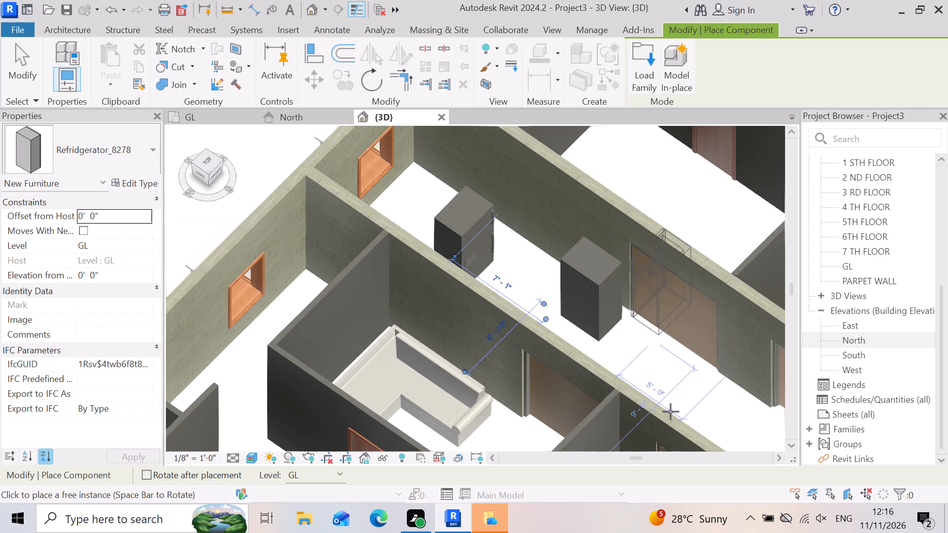
scroll(686, 419, up, 5)
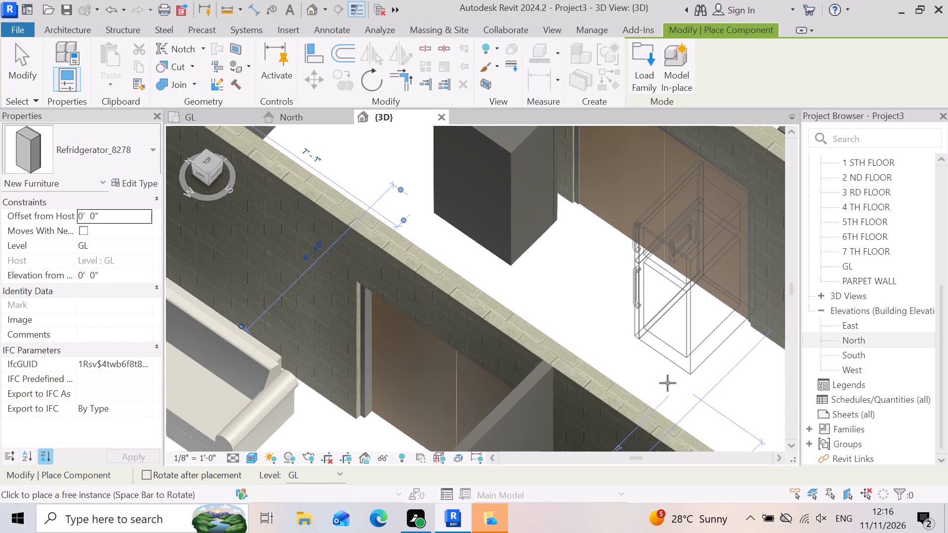
scroll(689, 343, down, 7)
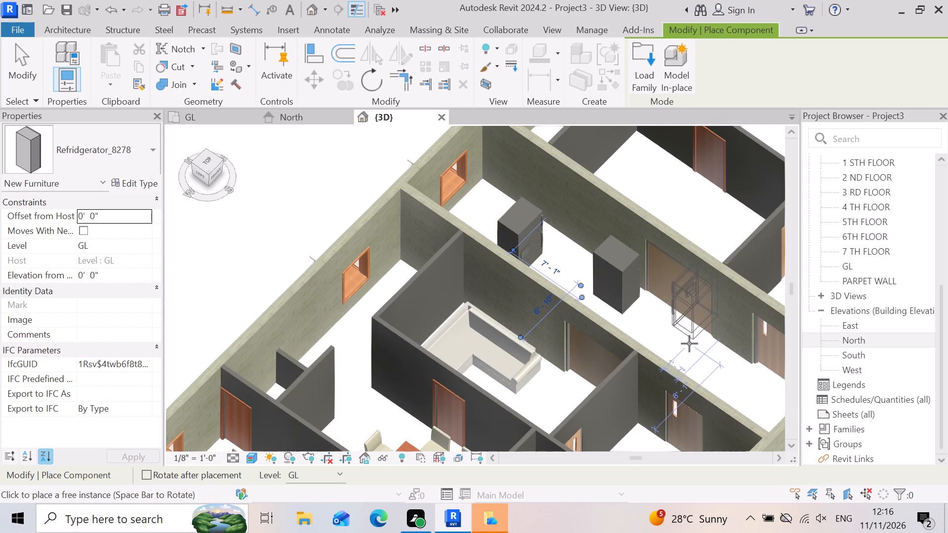
scroll(635, 334, down, 6)
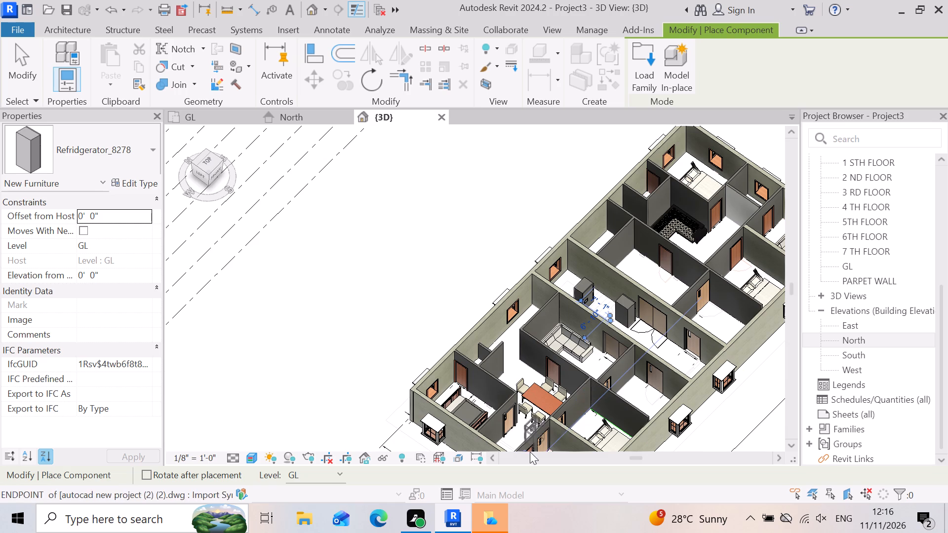
scroll(516, 433, up, 7)
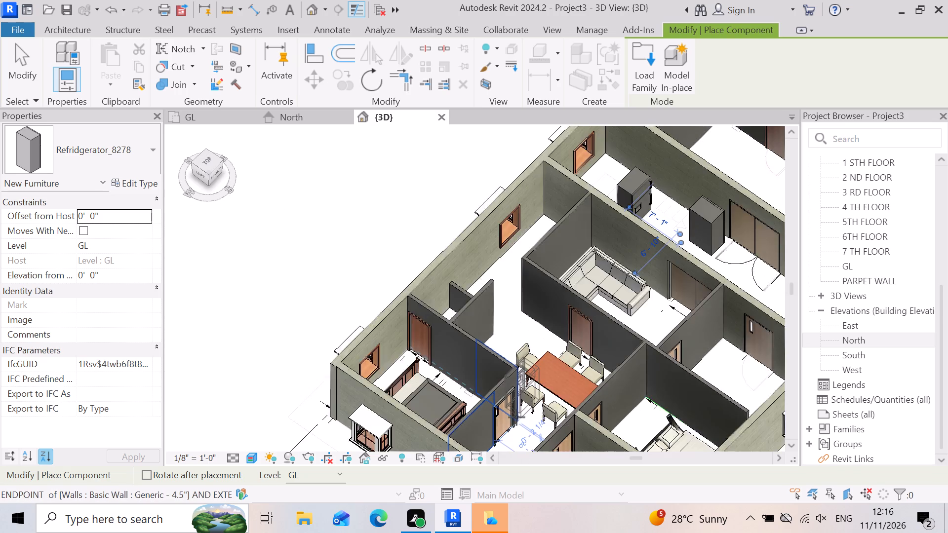
scroll(516, 394, down, 6)
scroll(427, 385, down, 2)
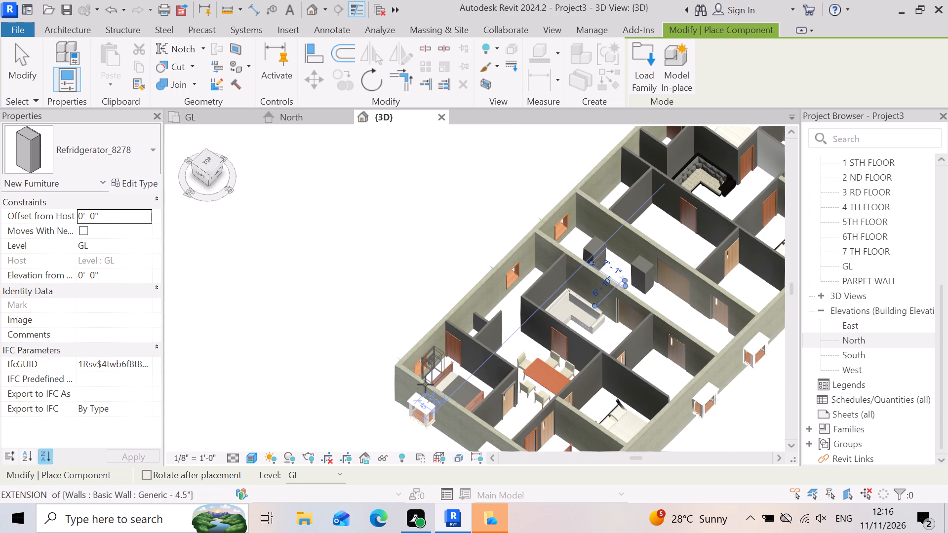
scroll(425, 384, down, 1)
scroll(597, 360, up, 2)
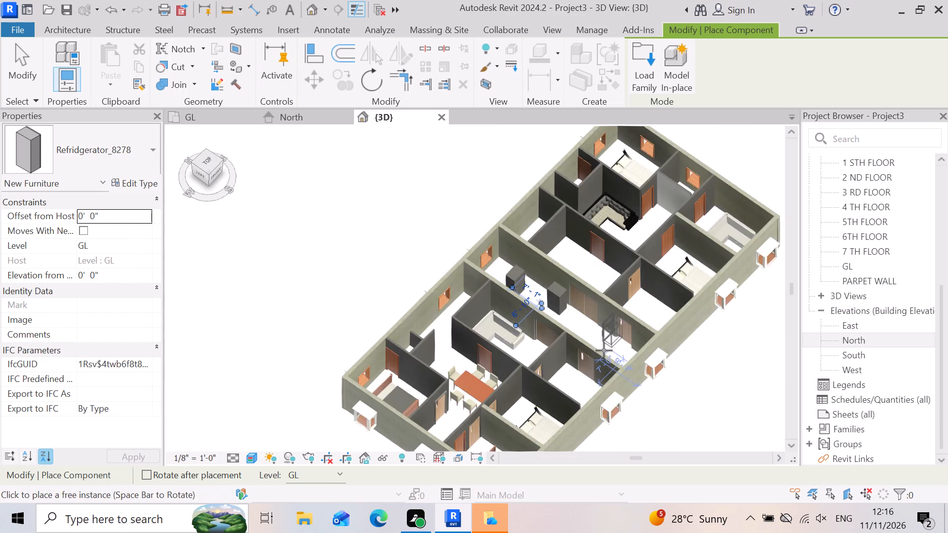
scroll(604, 349, up, 2)
scroll(553, 195, up, 5)
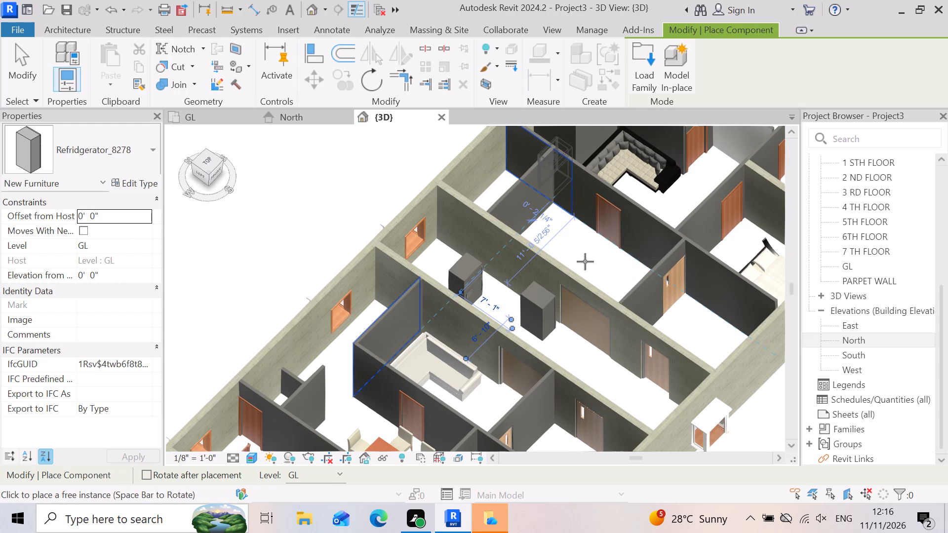
scroll(590, 281, up, 3)
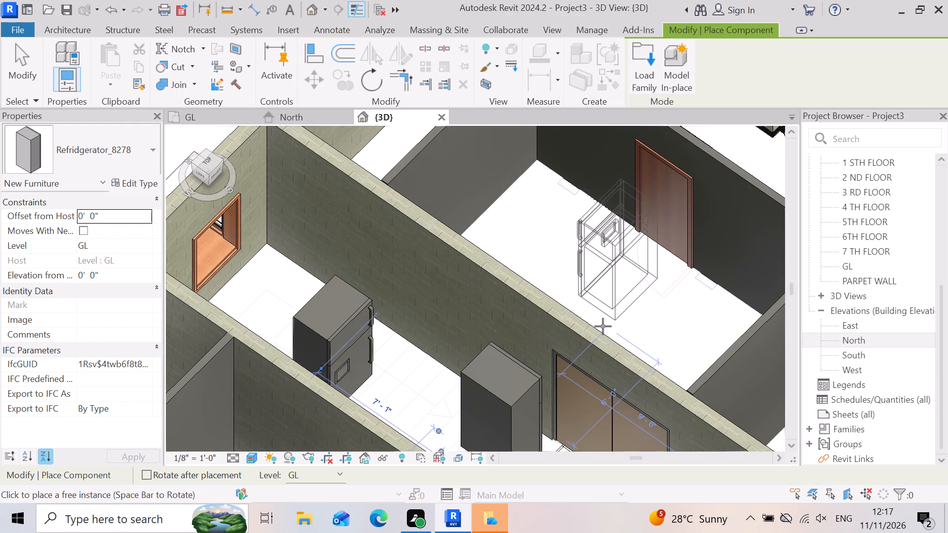
shift+right_drag(601, 326, 518, 319)
shift+middle_drag(553, 320, 518, 319)
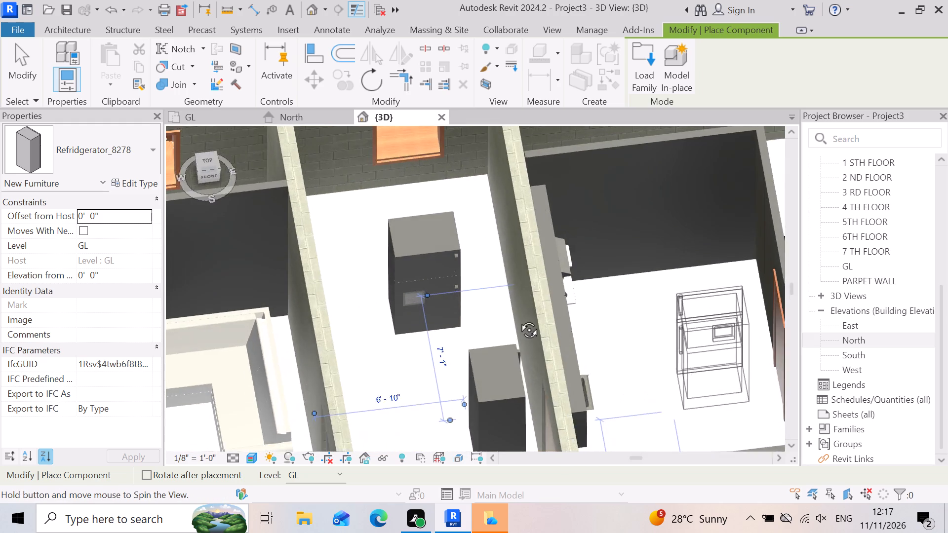
shift+middle_drag(518, 319, 519, 320)
shift+right_drag(518, 319, 522, 320)
scroll(462, 300, down, 3)
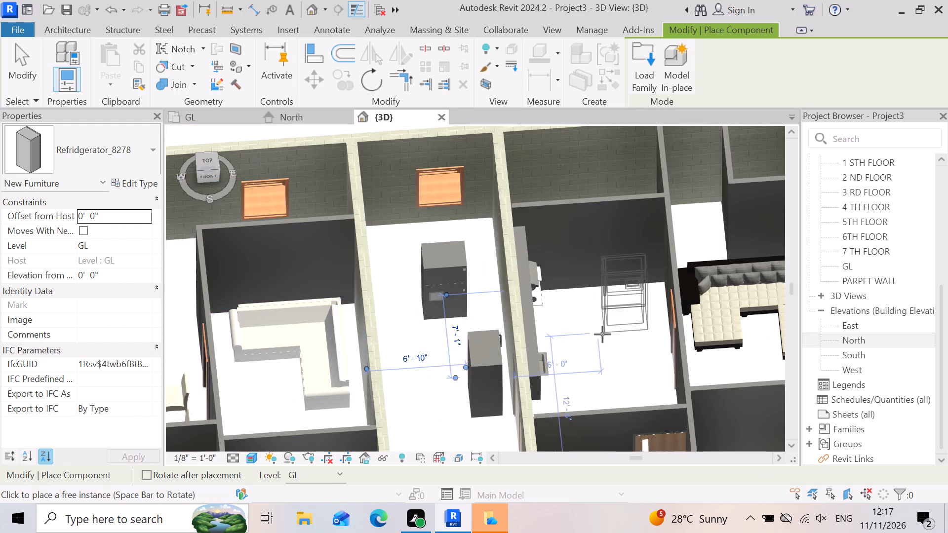
scroll(608, 334, up, 5)
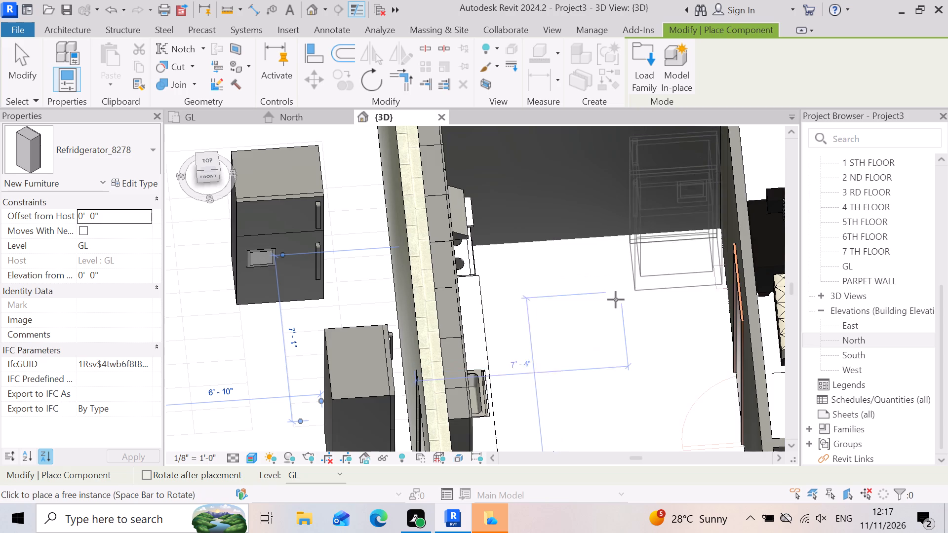
click(615, 300)
Examine the newly placed kitchen refrigerator's position and orientation in 3D from several angles, and end component placement.
scroll(604, 270, up, 6)
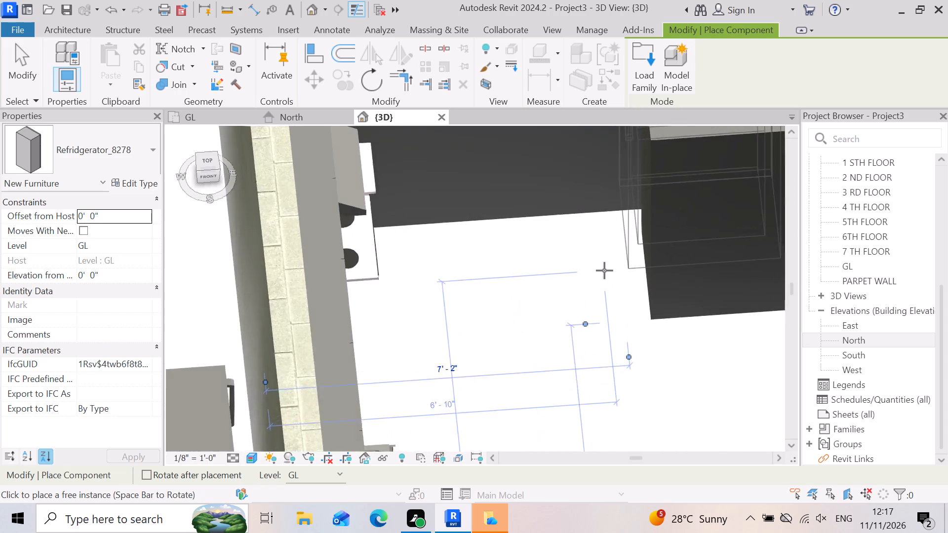
scroll(596, 339, up, 1)
scroll(597, 339, down, 7)
scroll(542, 335, down, 3)
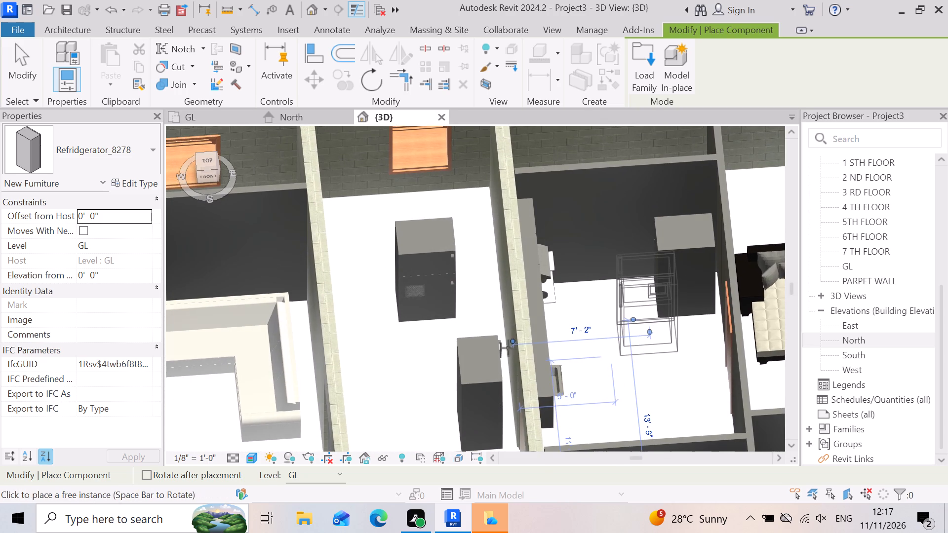
scroll(480, 336, down, 2)
shift+right_drag(483, 337, 587, 310)
shift+middle_drag(485, 327, 587, 310)
shift+scroll(545, 311, up, 1)
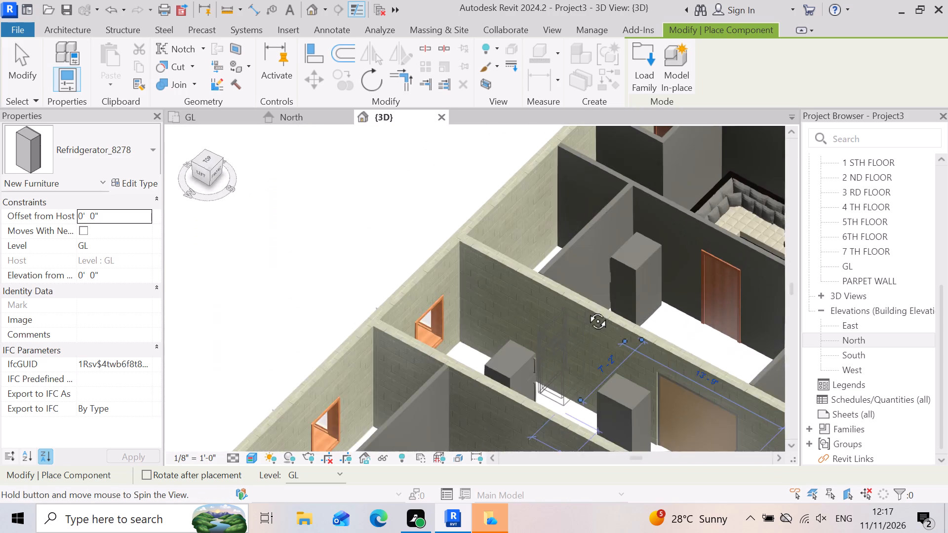
shift+middle_drag(587, 310, 589, 310)
shift+right_drag(587, 310, 589, 310)
shift+scroll(582, 260, up, 16)
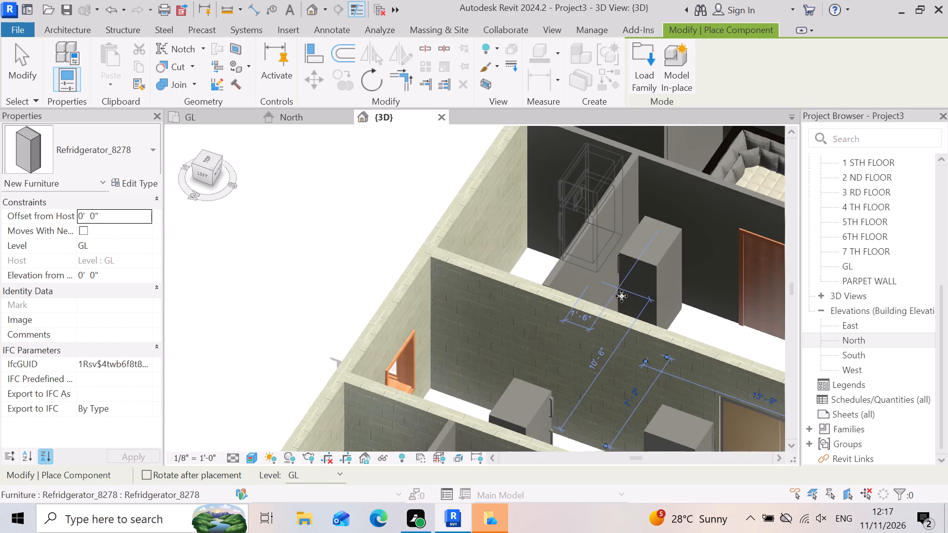
shift+scroll(622, 296, up, 6)
scroll(604, 295, down, 6)
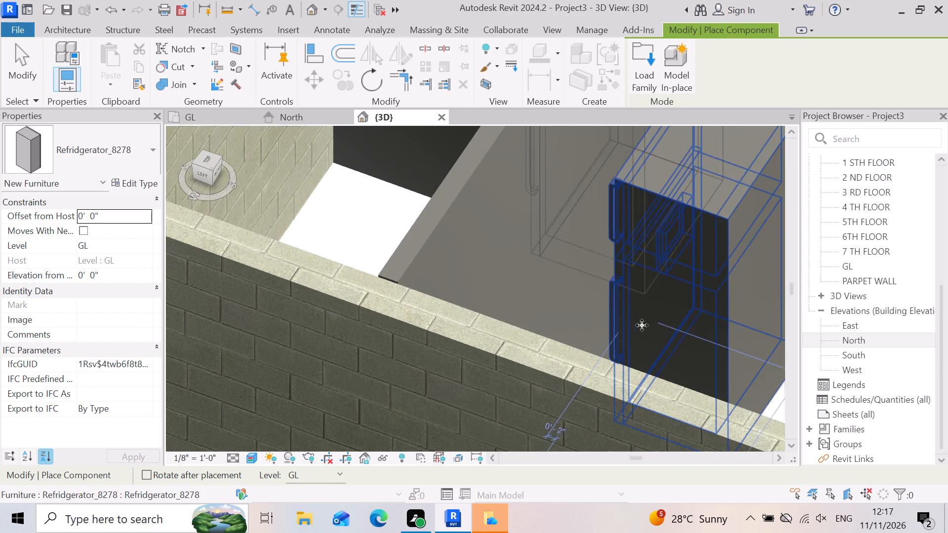
scroll(560, 325, down, 2)
key(Escape)
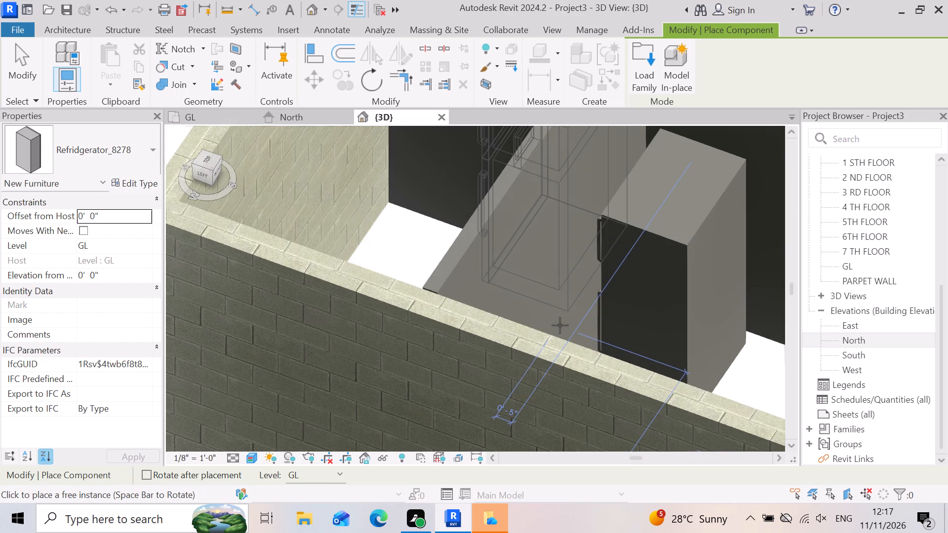
key(Escape)
Delete the two trial Refridgerator_8278 units from the stair hall floor.
scroll(555, 281, down, 9)
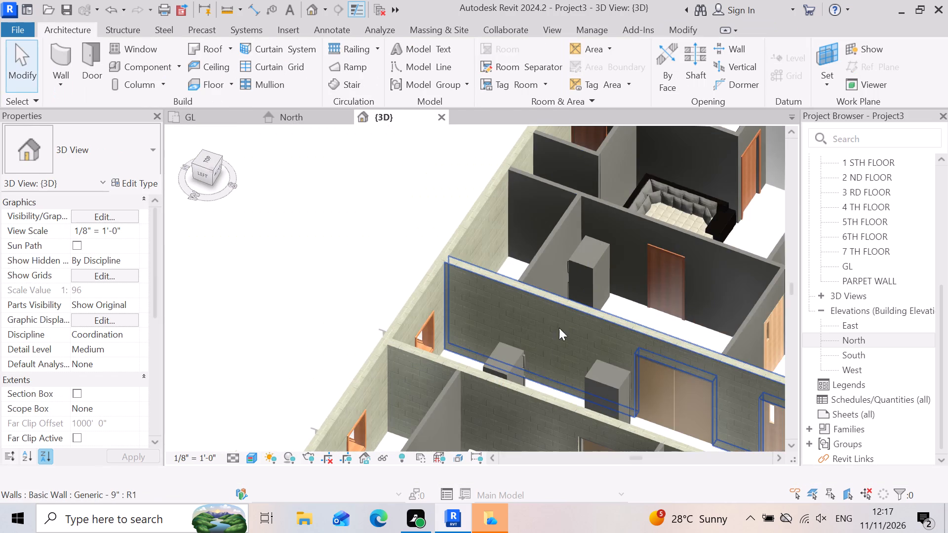
scroll(541, 378, up, 2)
click(628, 374)
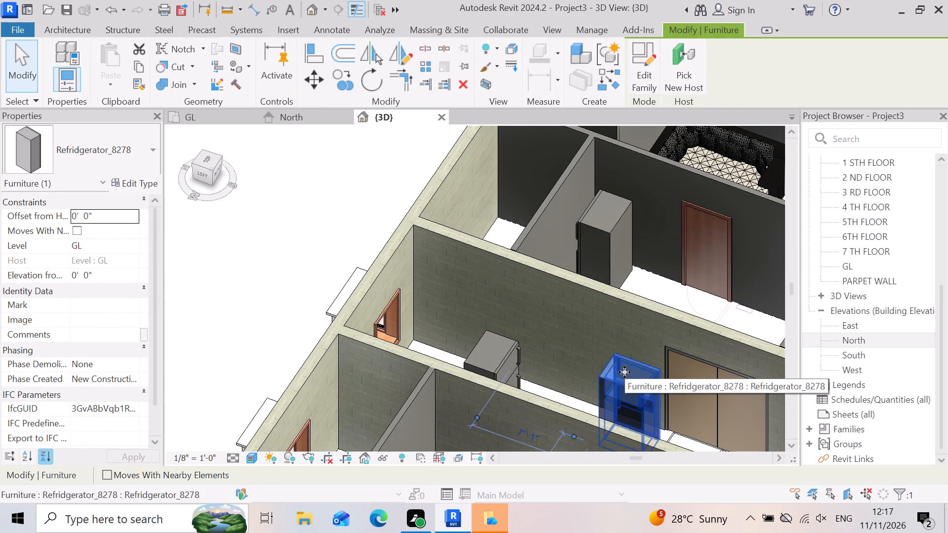
ctrl+drag(479, 335, 483, 339)
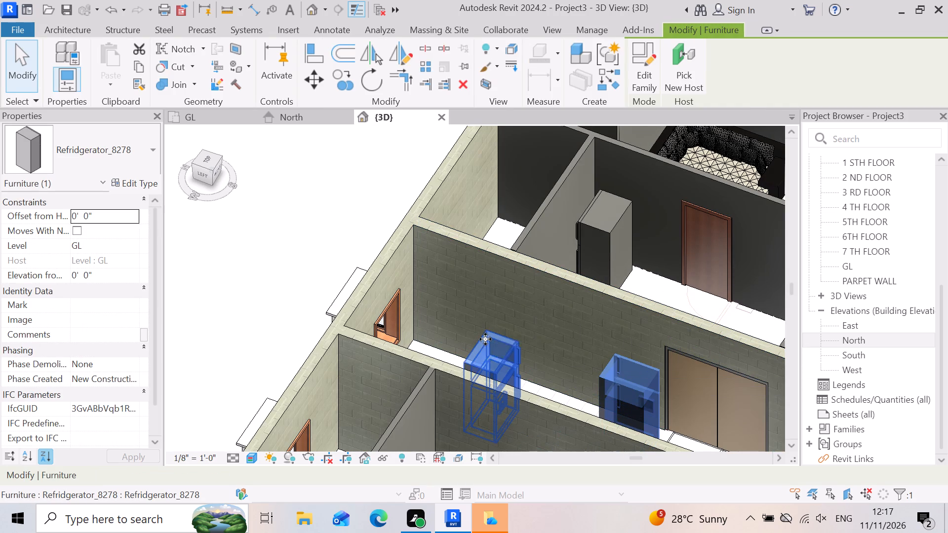
key(Delete)
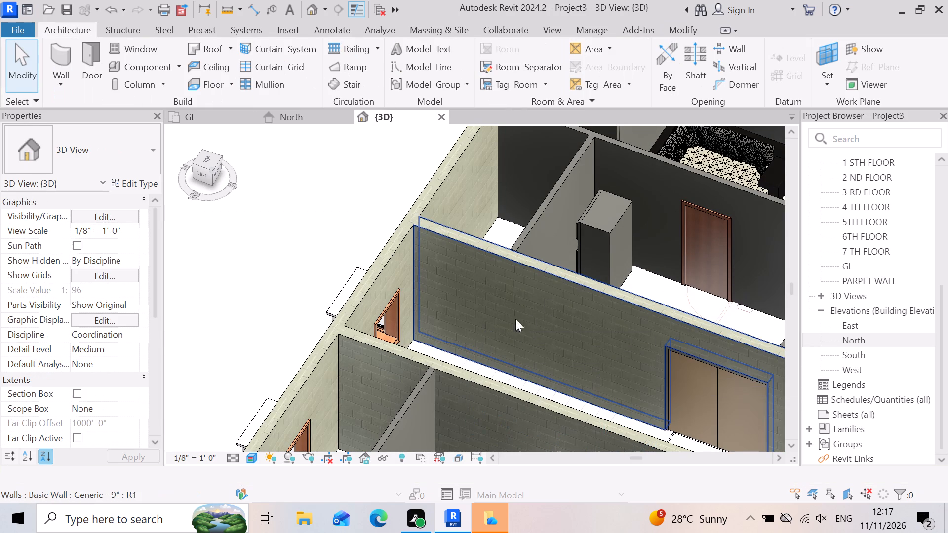
Nudge the kitchen refrigerator away from the end partition towards the wooden door, and slightly closer to the wall behind it.
click(576, 251)
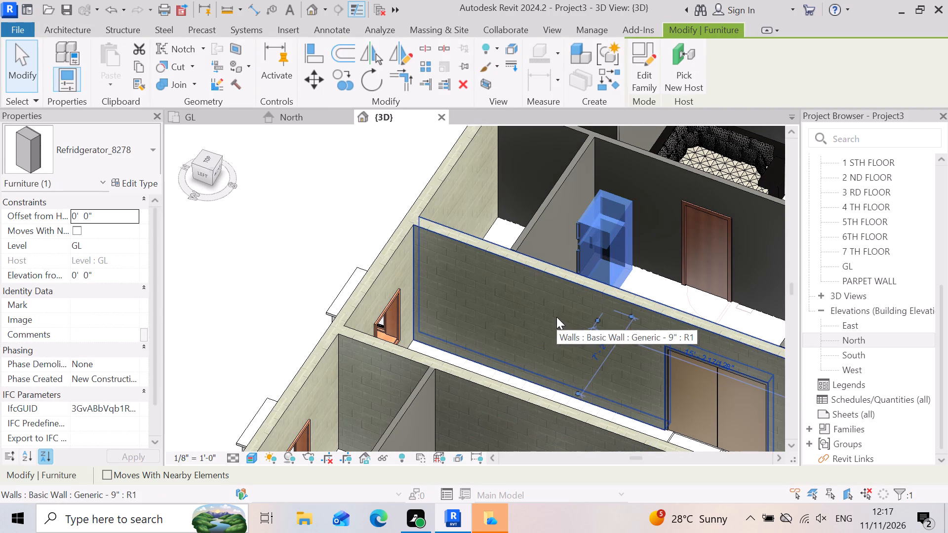
key(Right)
key(Right)
key(Right)
key(Right)
key(Right)
key(Right)
key(Right)
key(Right)
key(Right)
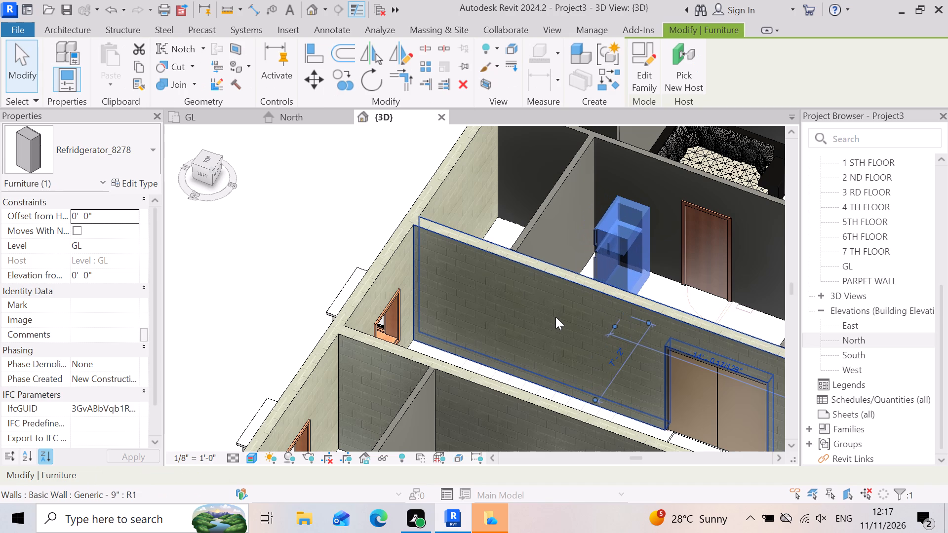
key(Right)
key(Right)
key(Right)
key(Right)
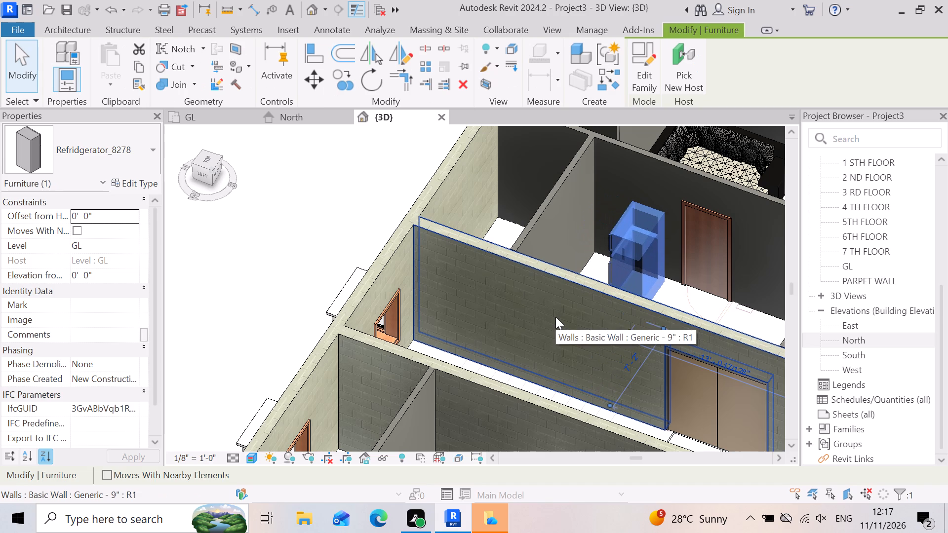
key(Left)
key(Left)
key(Up)
key(Up)
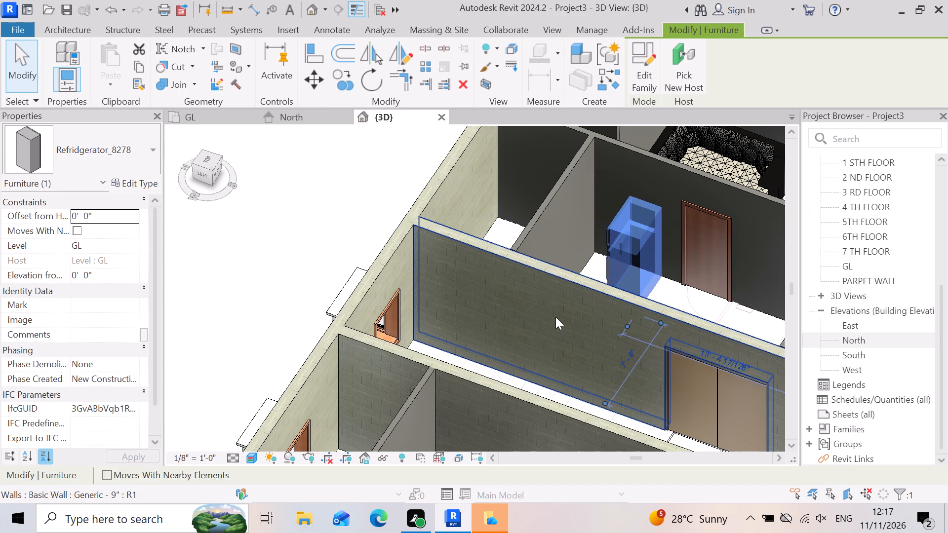
key(Up)
key(Up)
key(Down)
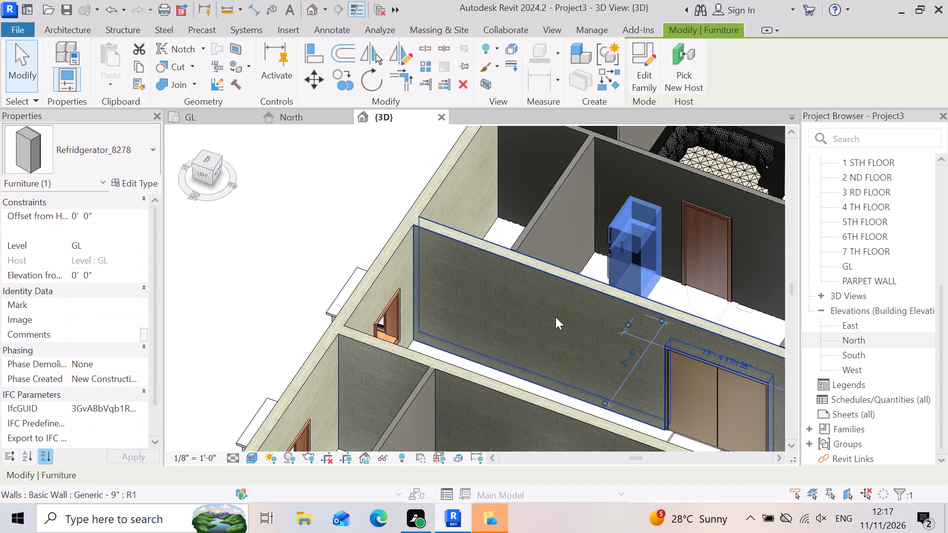
key(Down)
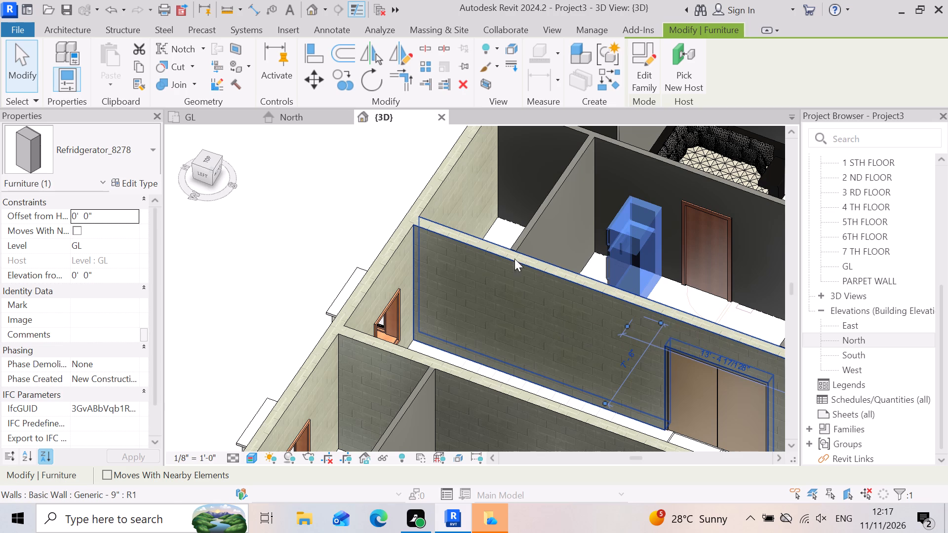
click(243, 260)
scroll(605, 319, up, 7)
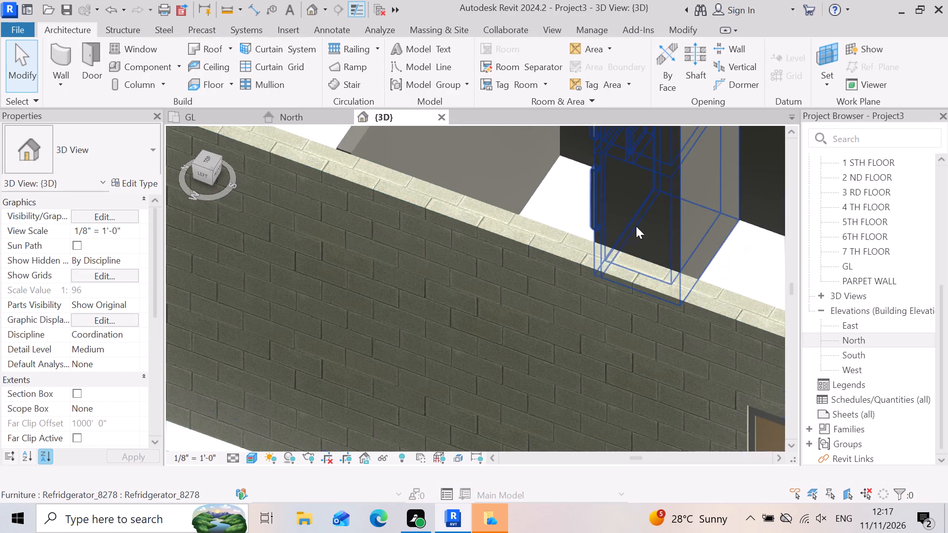
scroll(684, 293, down, 3)
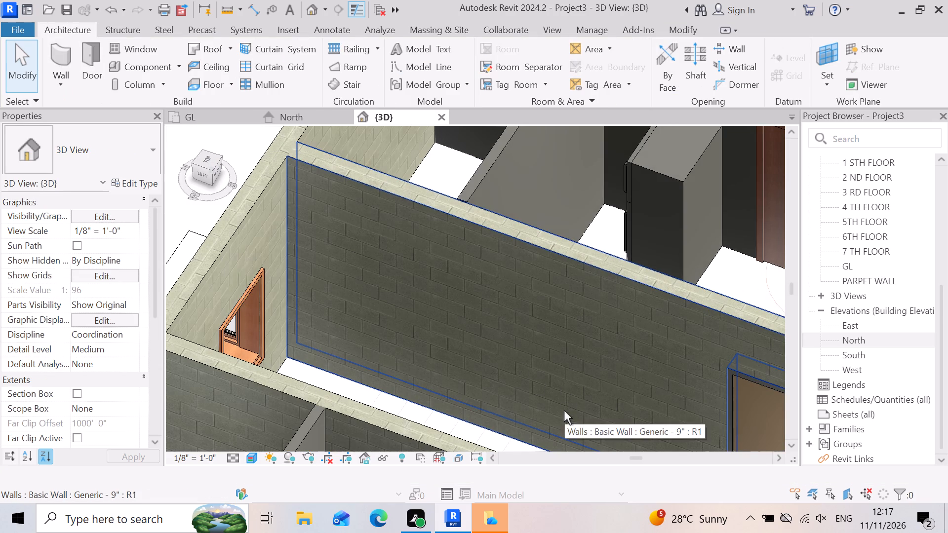
Delete the Refridgerator_8278 standing beside the wooden door behind the 4.5" partition in the kitchen.
shift+right_drag(534, 390, 605, 375)
shift+middle_drag(542, 387, 605, 375)
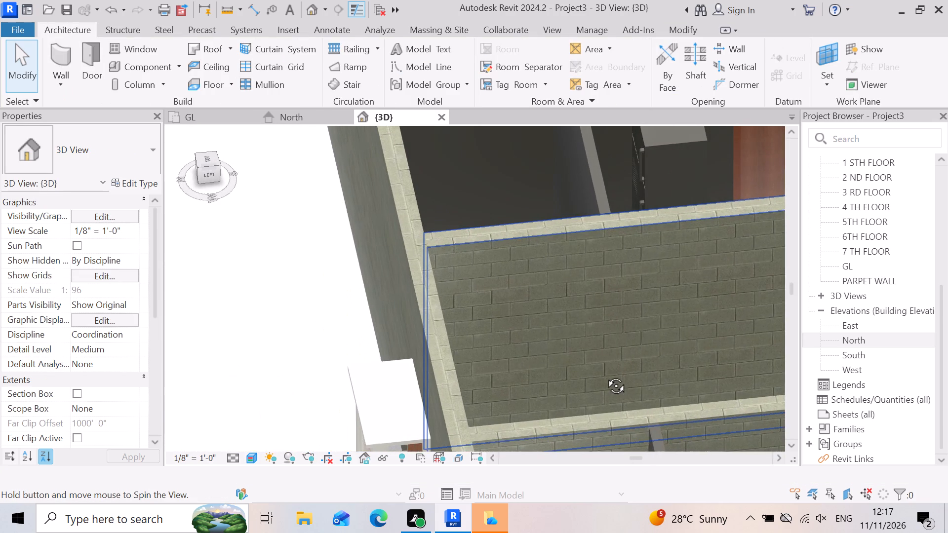
shift+middle_drag(605, 375, 657, 376)
shift+right_drag(605, 375, 651, 383)
scroll(719, 125, up, 7)
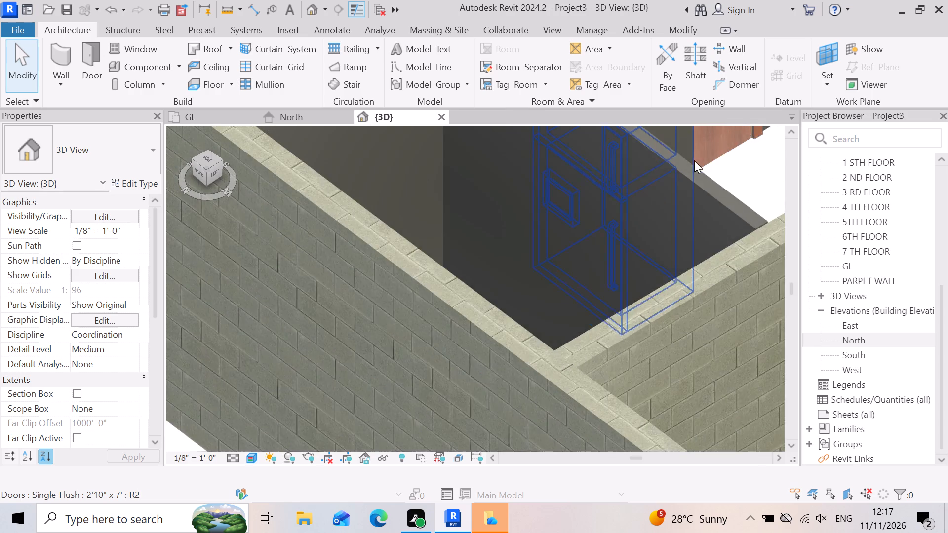
scroll(694, 160, up, 4)
scroll(562, 280, down, 11)
scroll(543, 243, up, 6)
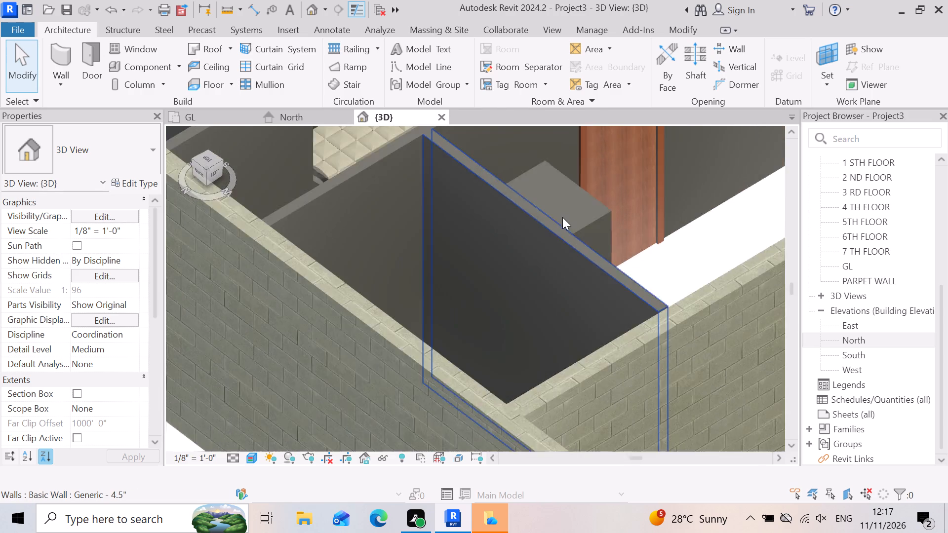
shift+right_drag(638, 299, 605, 292)
shift+middle_drag(638, 299, 605, 292)
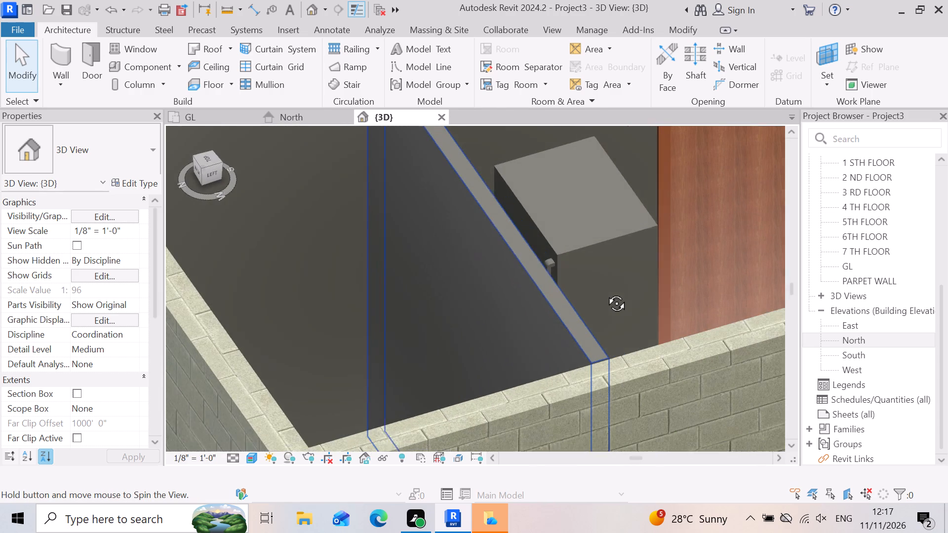
shift+middle_drag(605, 292, 606, 294)
shift+right_drag(605, 292, 606, 294)
scroll(588, 262, up, 3)
click(593, 252)
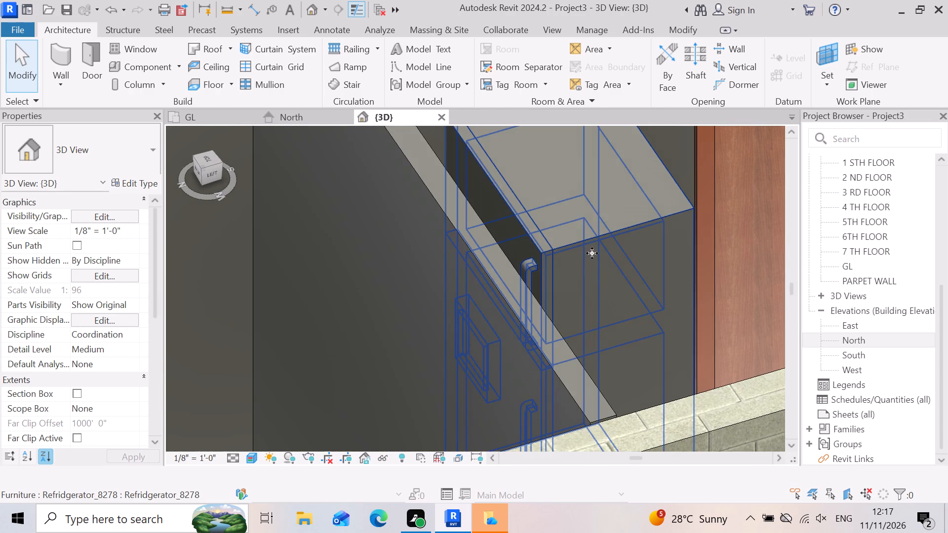
scroll(656, 285, down, 4)
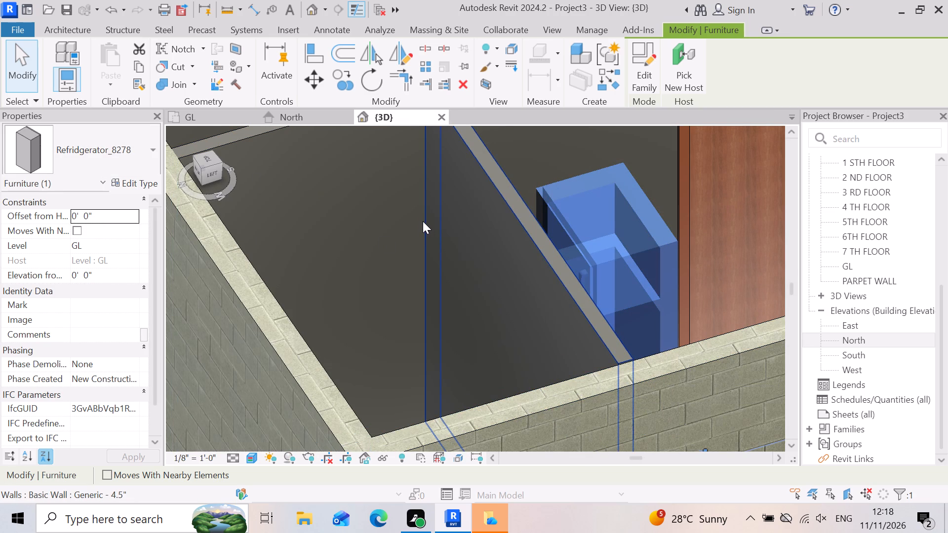
key(Delete)
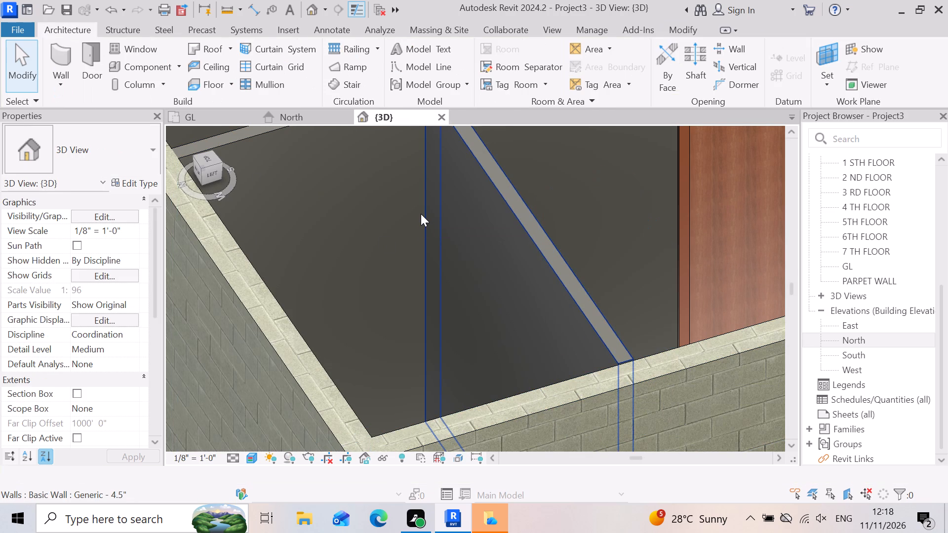
Place two trial Refridgerator_8278 units outside the long outer wall, about 14'-0" and 9'-8" from it, turning each by a further quarter turn.
click(180, 71)
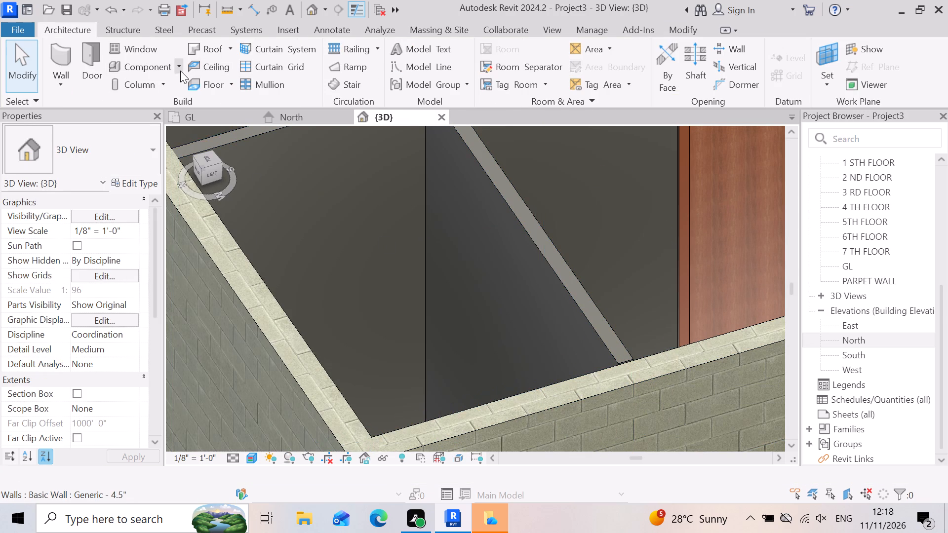
click(179, 100)
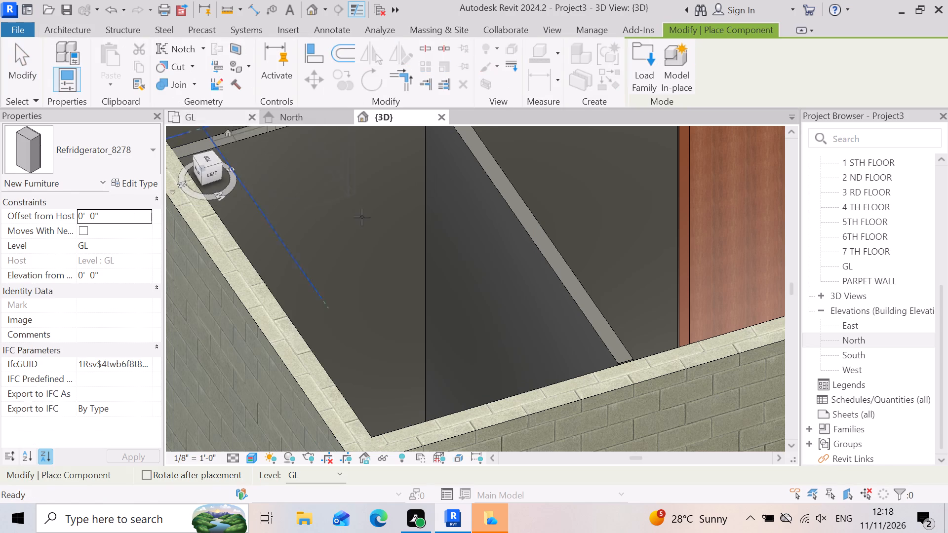
scroll(328, 309, down, 6)
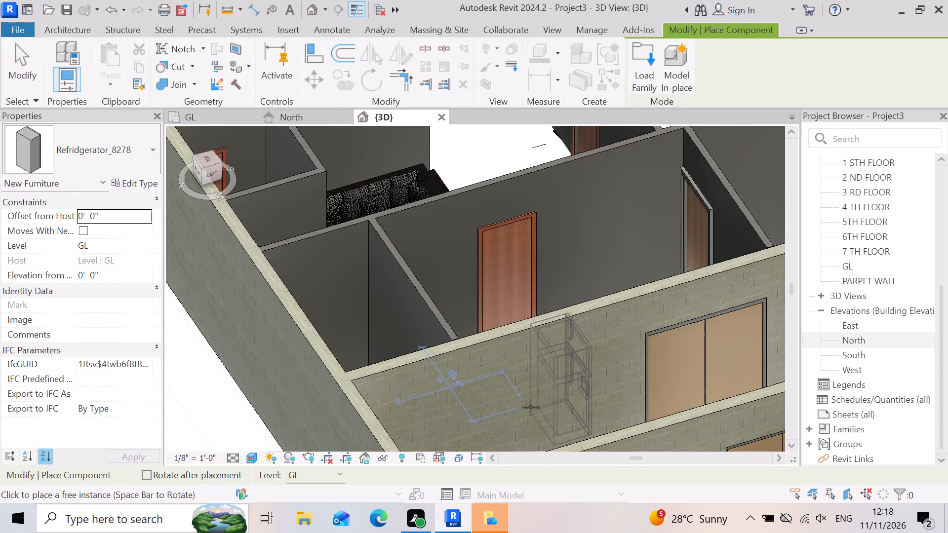
scroll(531, 407, up, 7)
scroll(471, 366, down, 17)
scroll(432, 403, up, 2)
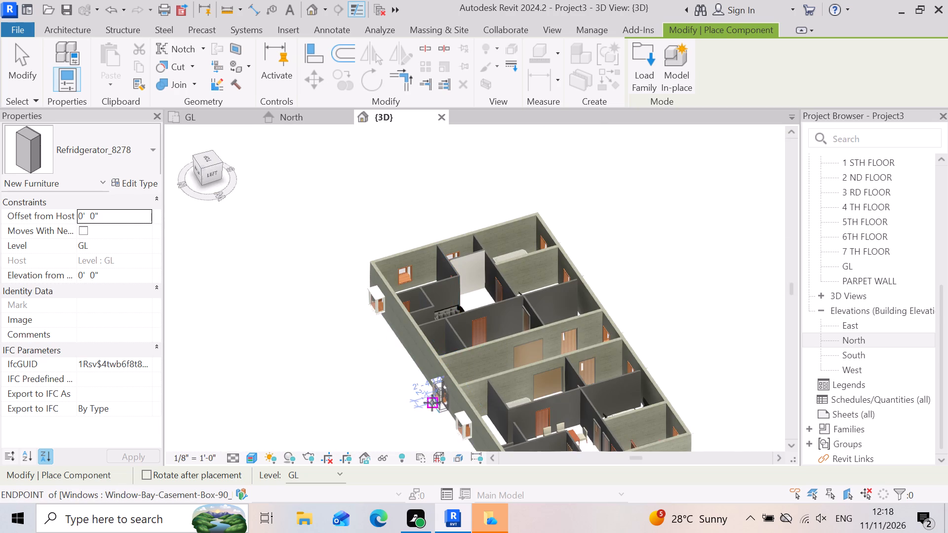
scroll(432, 403, up, 4)
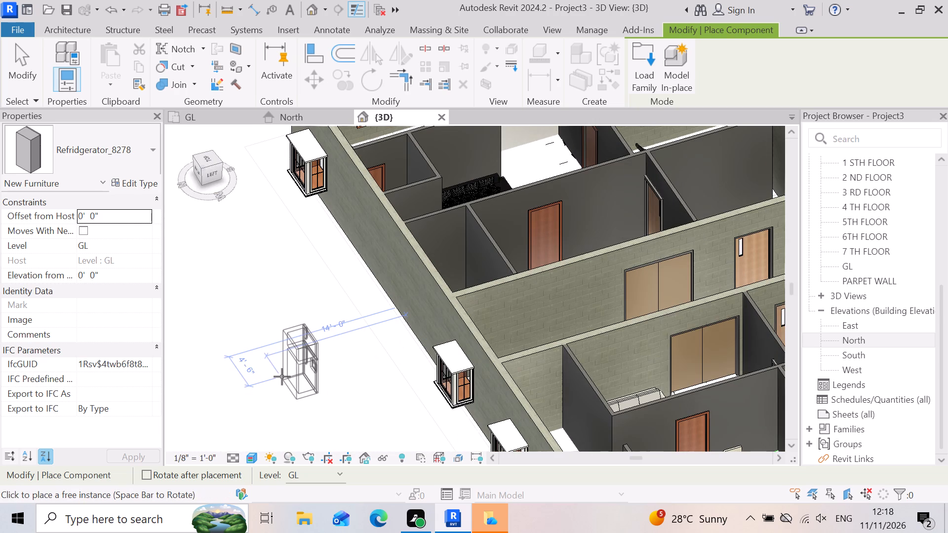
key(space)
click(282, 377)
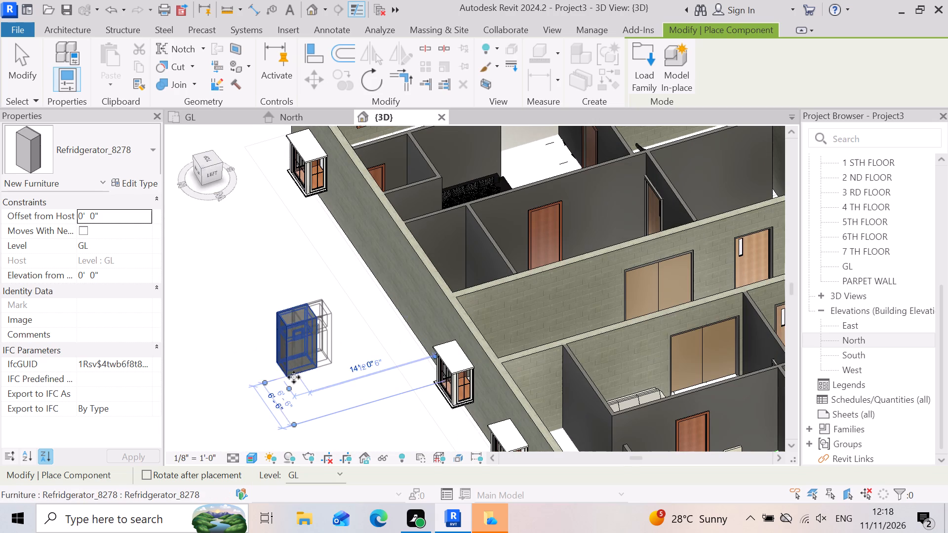
scroll(301, 403, up, 7)
key(space)
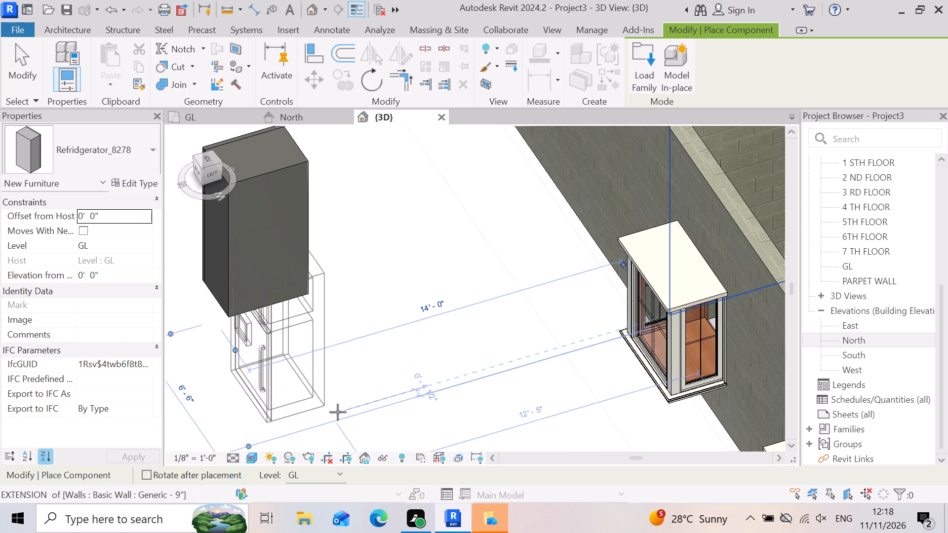
click(405, 395)
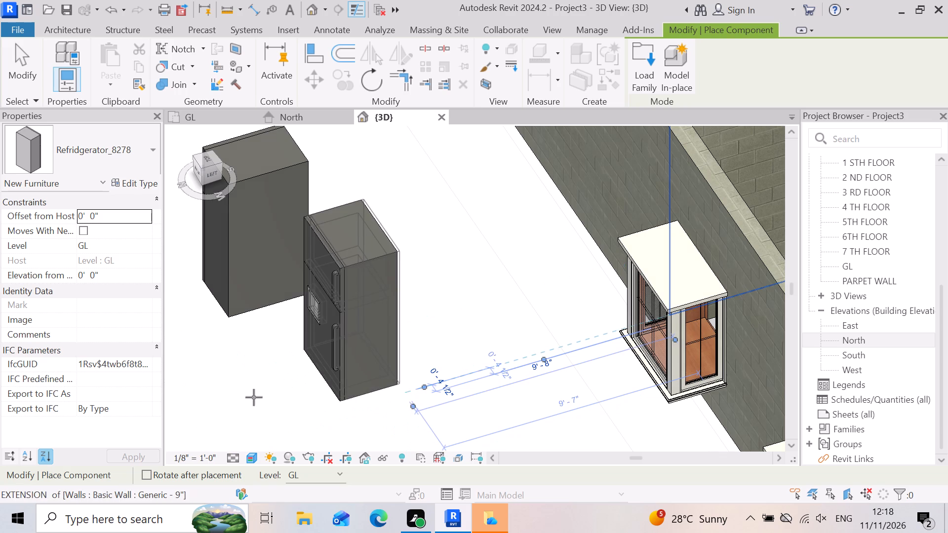
Examine the flats and the kitchen counter area from several angles to judge which refrigerator orientation suits the spot opposite the sink.
scroll(255, 395, up, 3)
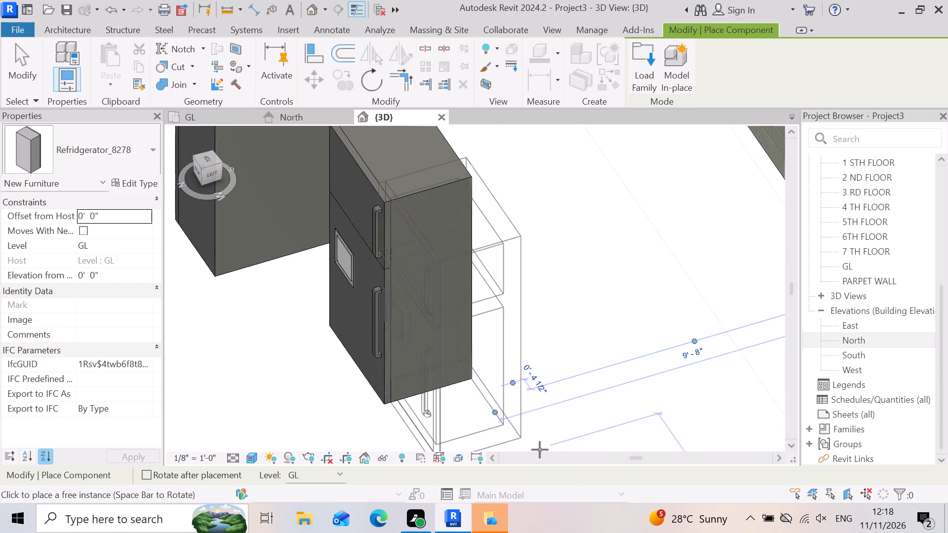
key(Escape)
scroll(446, 425, down, 4)
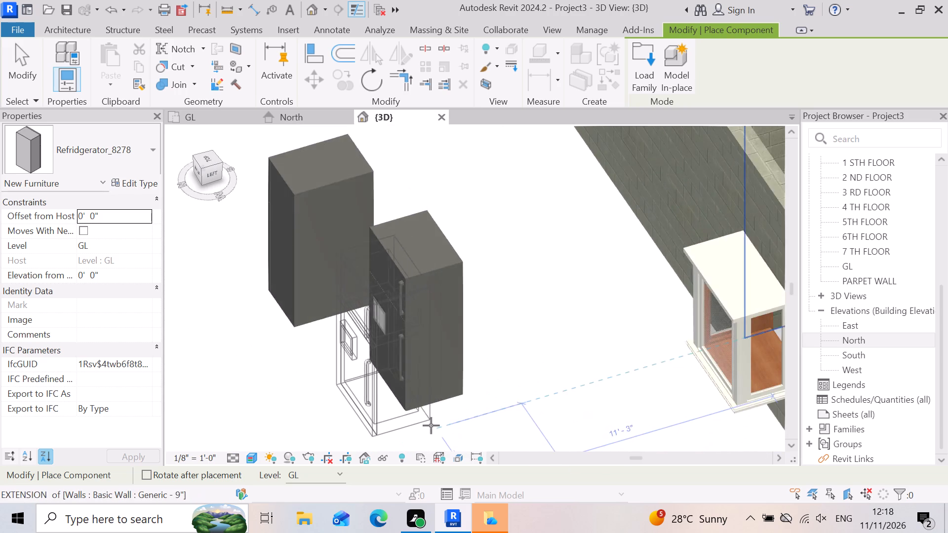
scroll(431, 425, down, 2)
scroll(337, 413, down, 7)
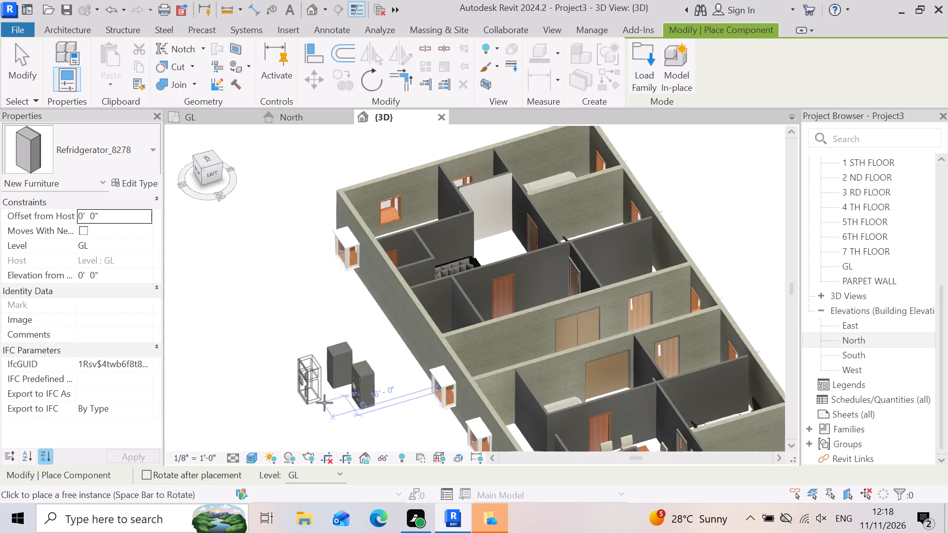
scroll(319, 403, down, 2)
scroll(416, 301, up, 1)
scroll(478, 303, up, 4)
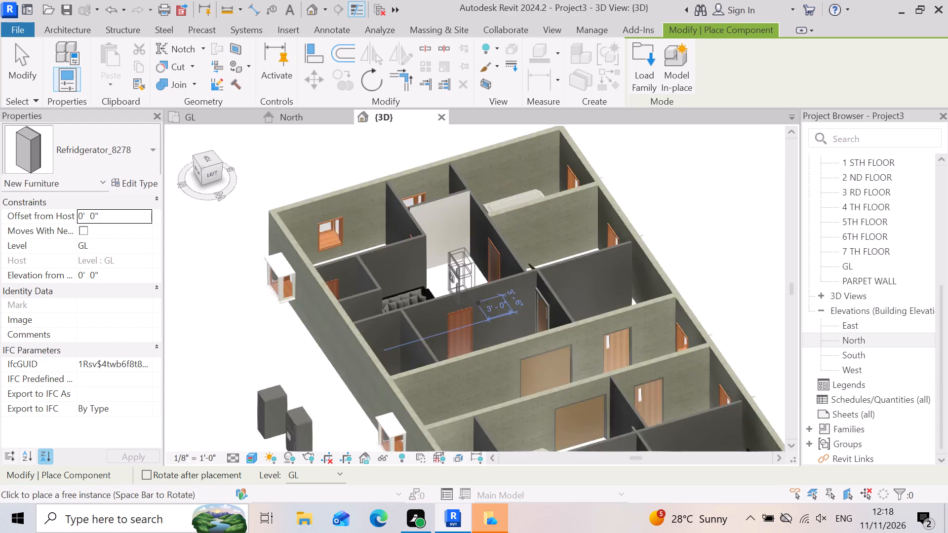
scroll(478, 303, up, 3)
scroll(501, 317, down, 4)
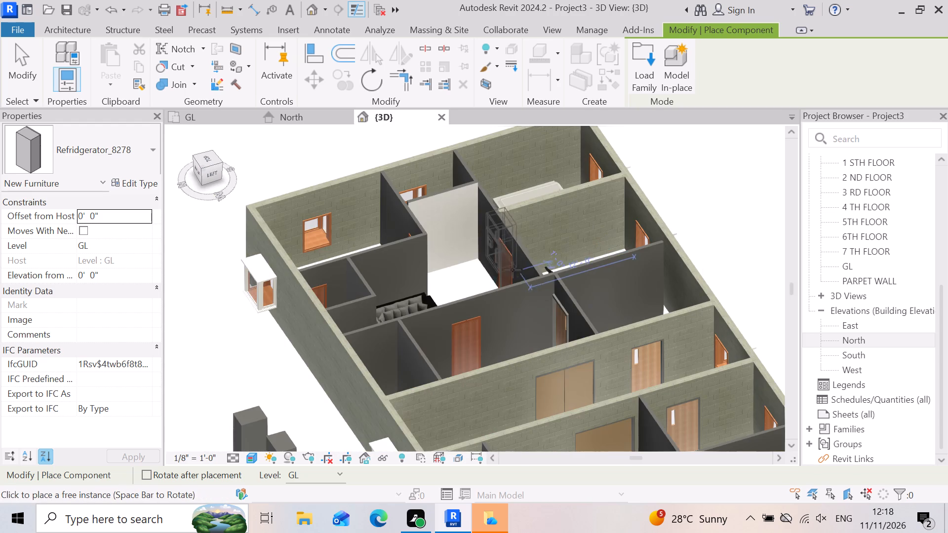
shift+right_drag(512, 307, 511, 308)
shift+middle_click(512, 307)
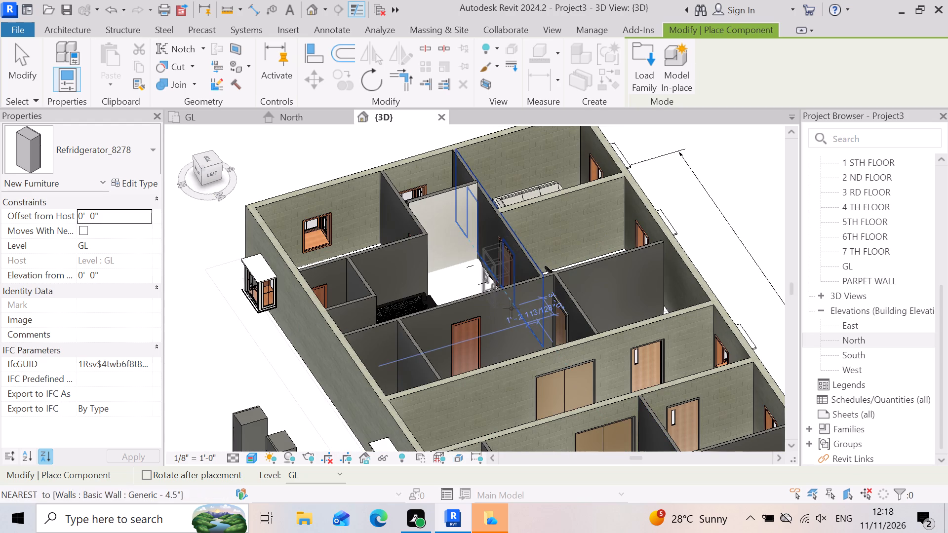
shift+right_drag(511, 308, 502, 314)
shift+right_drag(528, 311, 425, 346)
shift+middle_drag(521, 318, 425, 346)
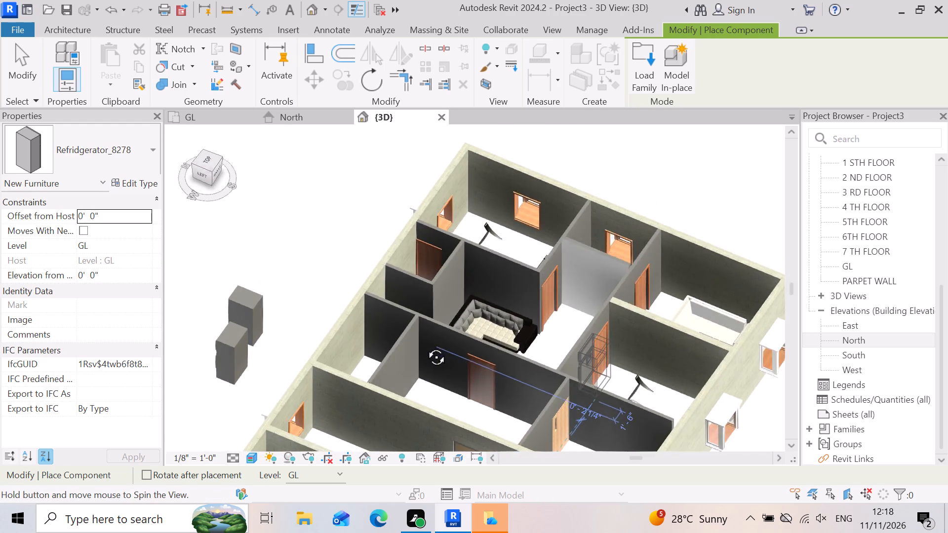
shift+right_drag(425, 346, 482, 317)
shift+middle_drag(425, 346, 482, 317)
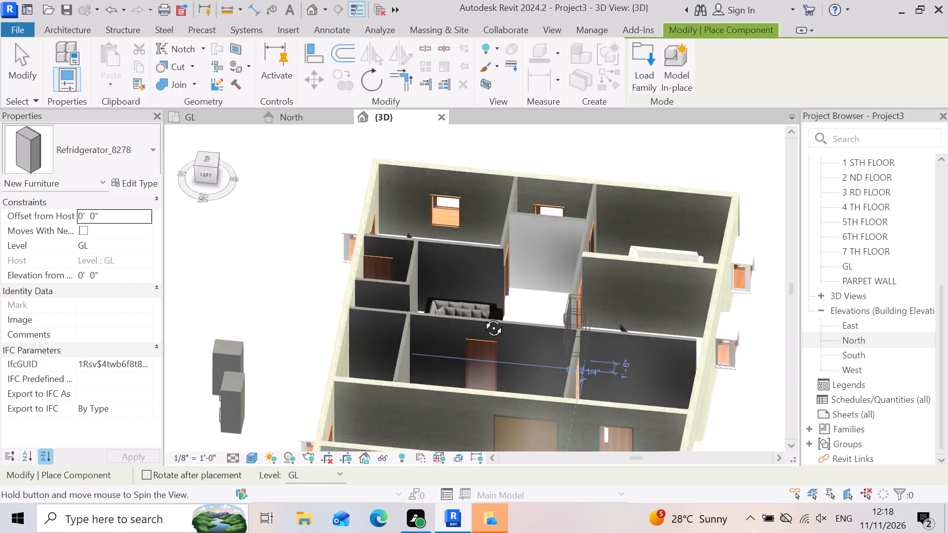
shift+right_drag(482, 317, 617, 344)
shift+middle_drag(482, 317, 617, 344)
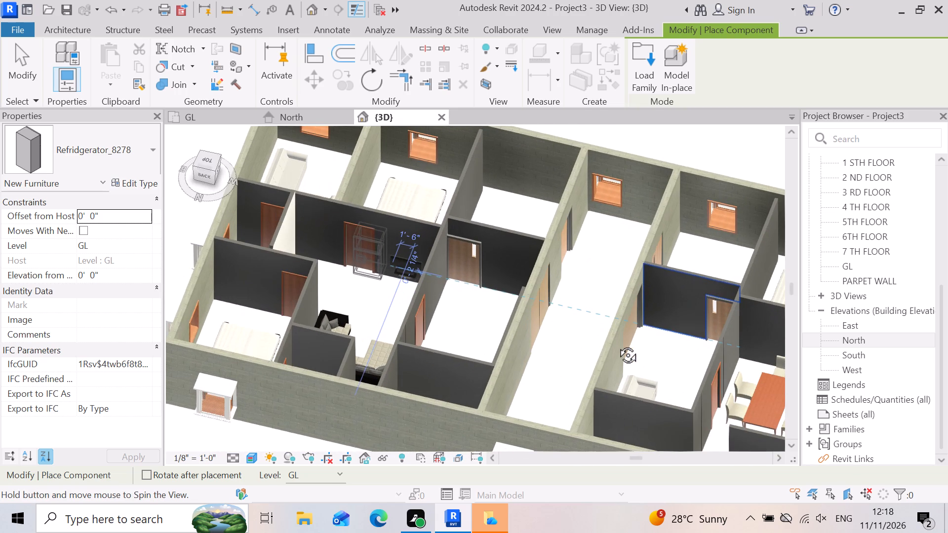
shift+right_drag(617, 344, 668, 315)
shift+middle_drag(617, 344, 668, 315)
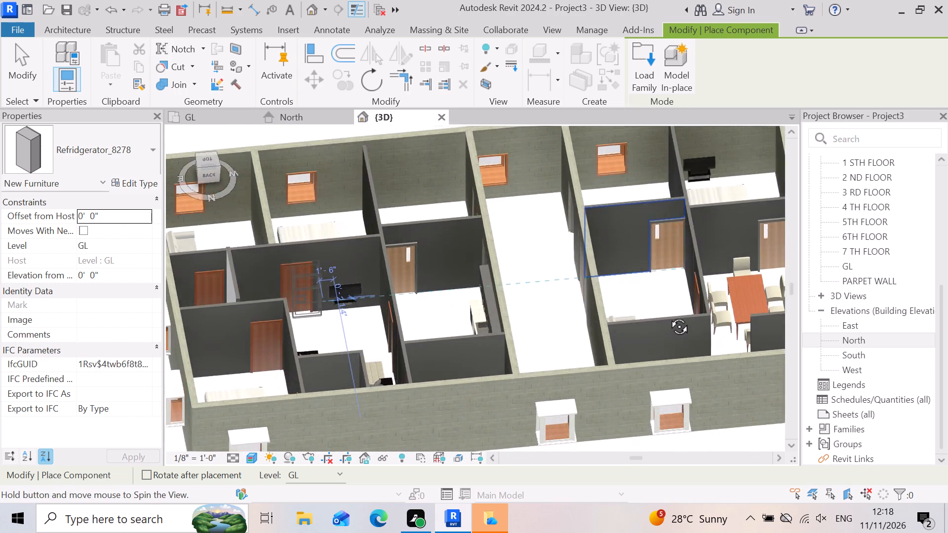
shift+right_drag(668, 315, 738, 326)
shift+middle_drag(668, 315, 738, 326)
shift+right_drag(738, 326, 721, 330)
scroll(391, 337, up, 7)
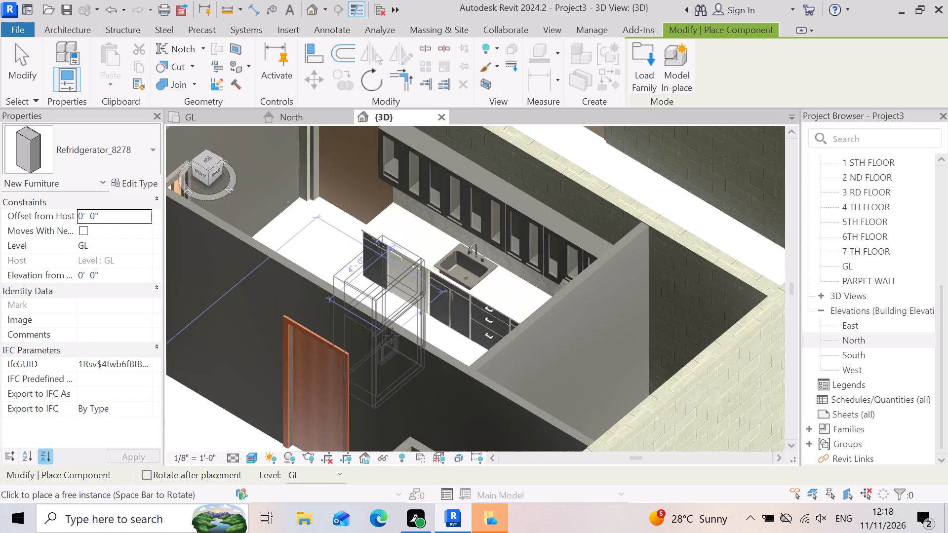
scroll(392, 336, up, 7)
scroll(481, 280, down, 5)
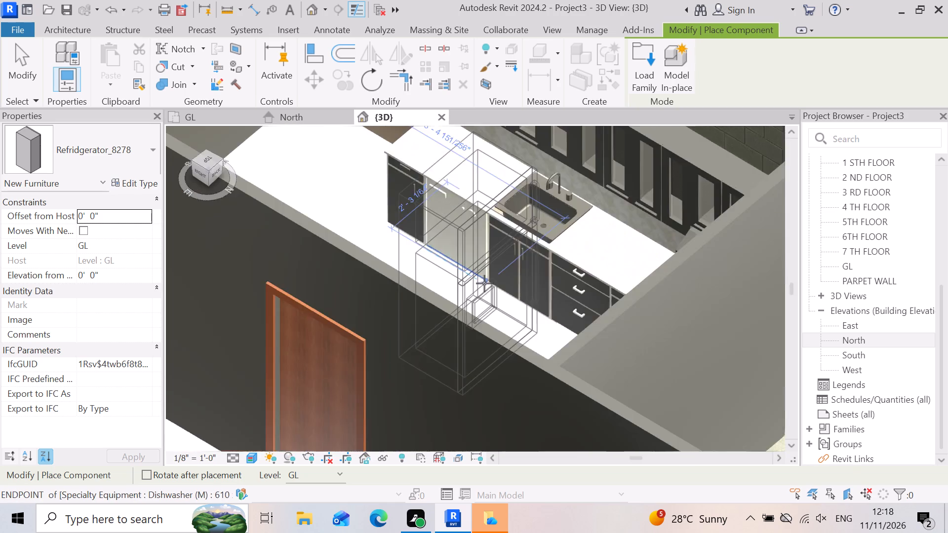
scroll(484, 283, down, 16)
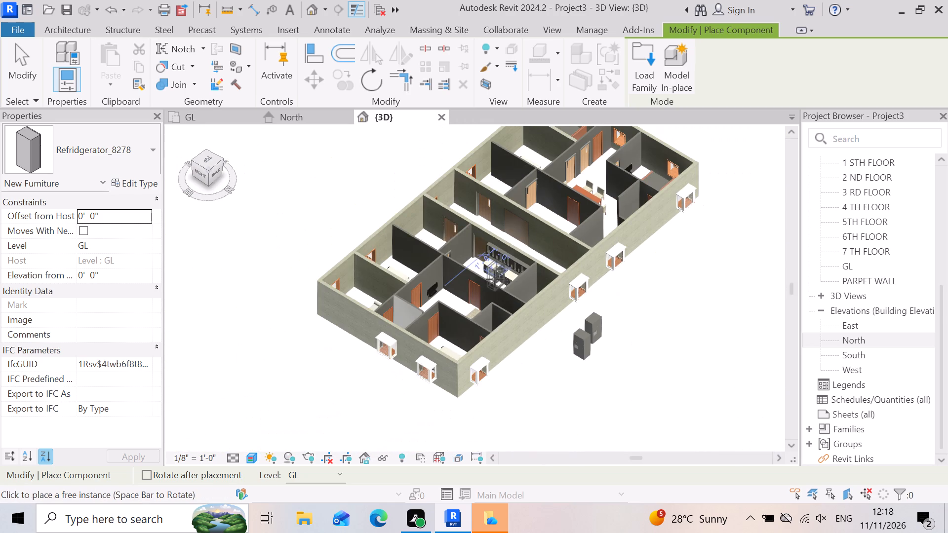
Place four trial Refridgerator_8278 units outside the building's short end wall, giving each successive unit a further quarter turn.
scroll(375, 378, up, 2)
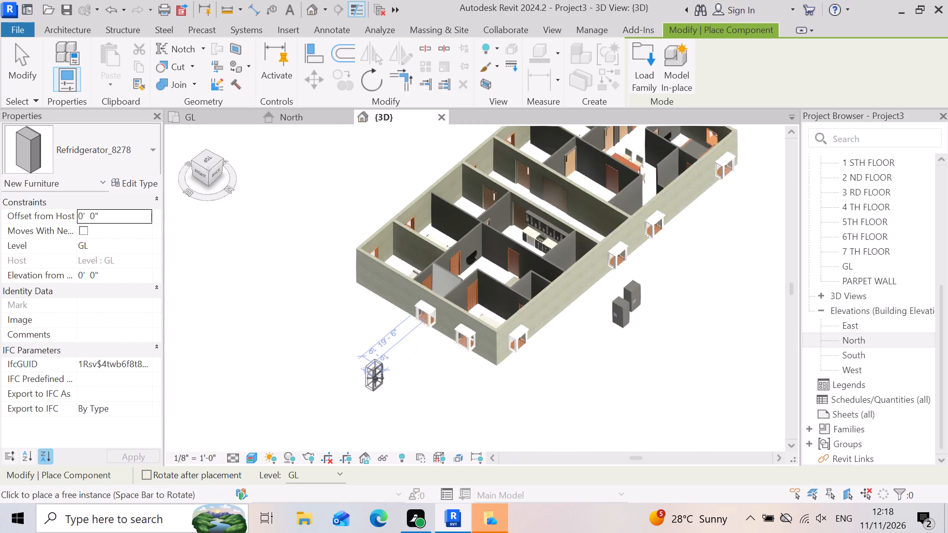
scroll(375, 378, up, 3)
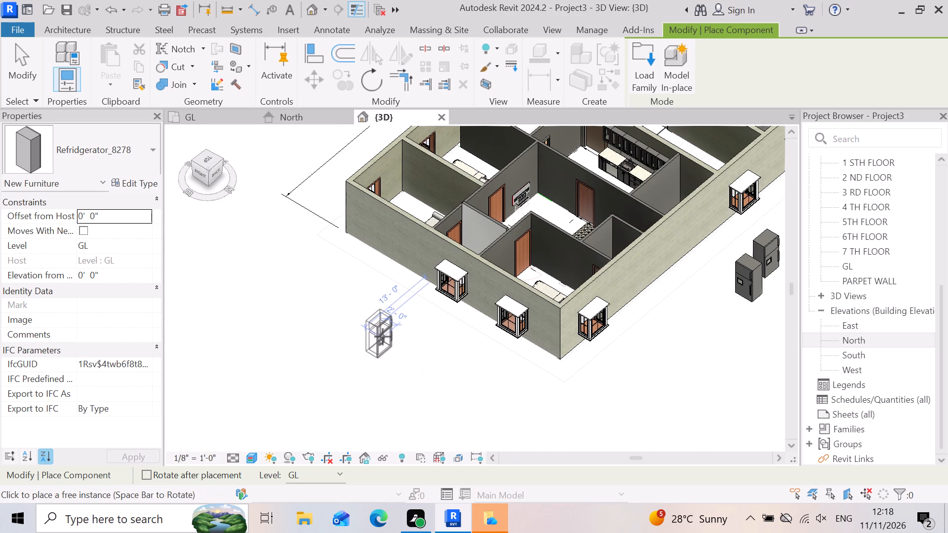
click(382, 351)
scroll(363, 381, up, 1)
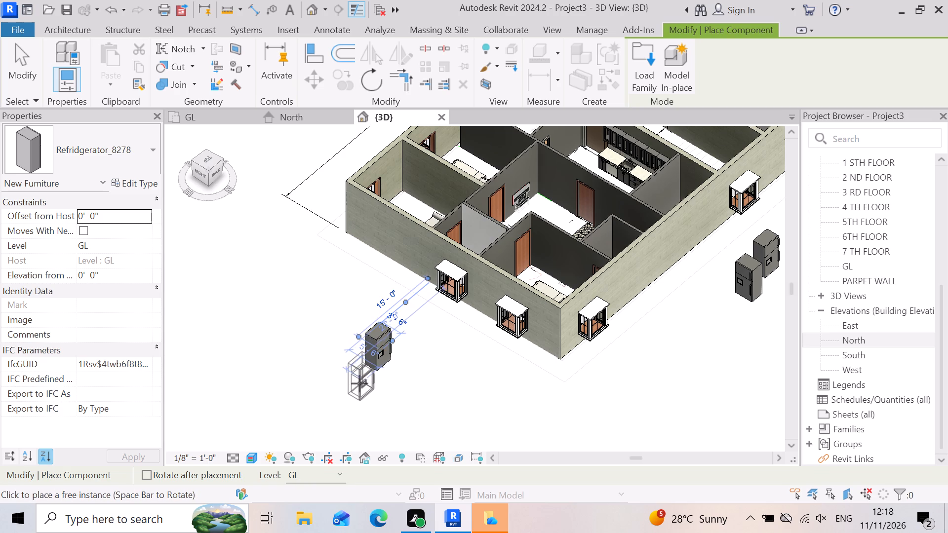
scroll(359, 383, up, 3)
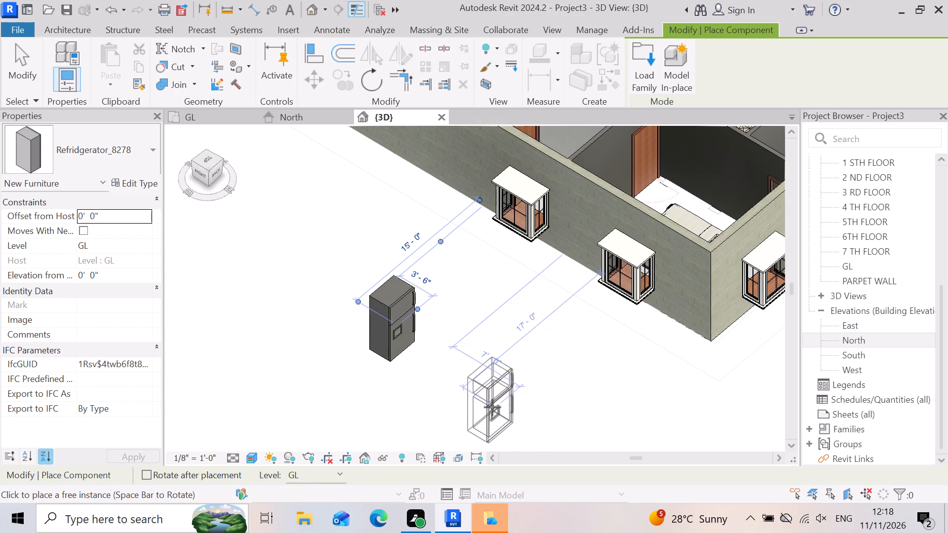
key(space)
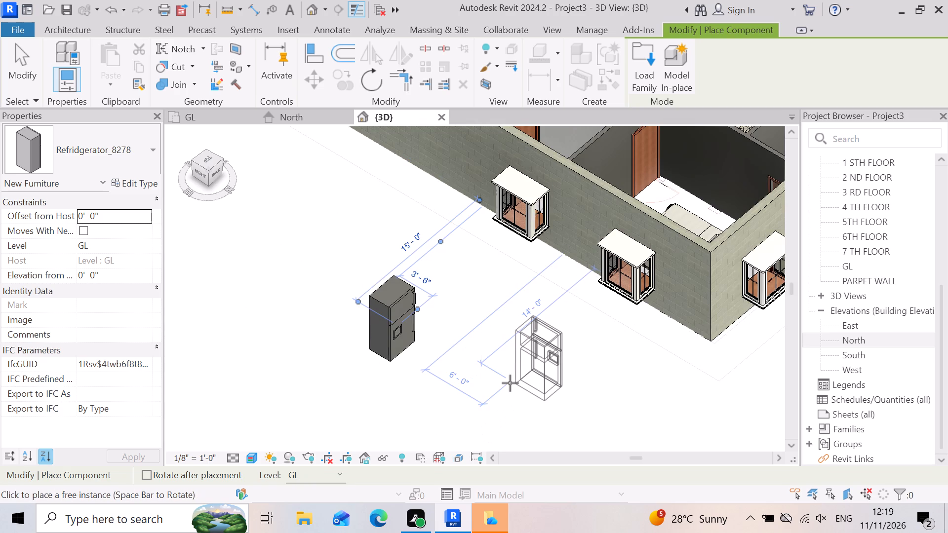
click(506, 379)
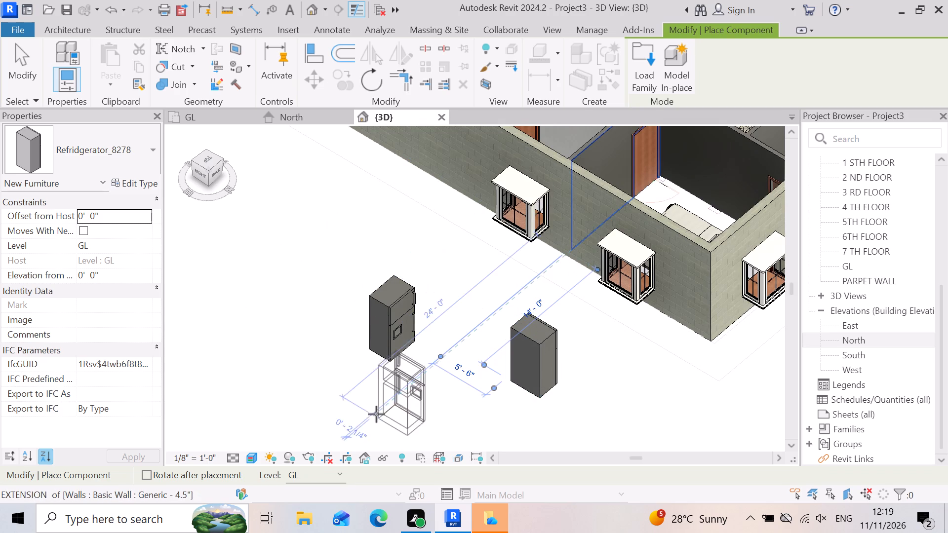
key(space)
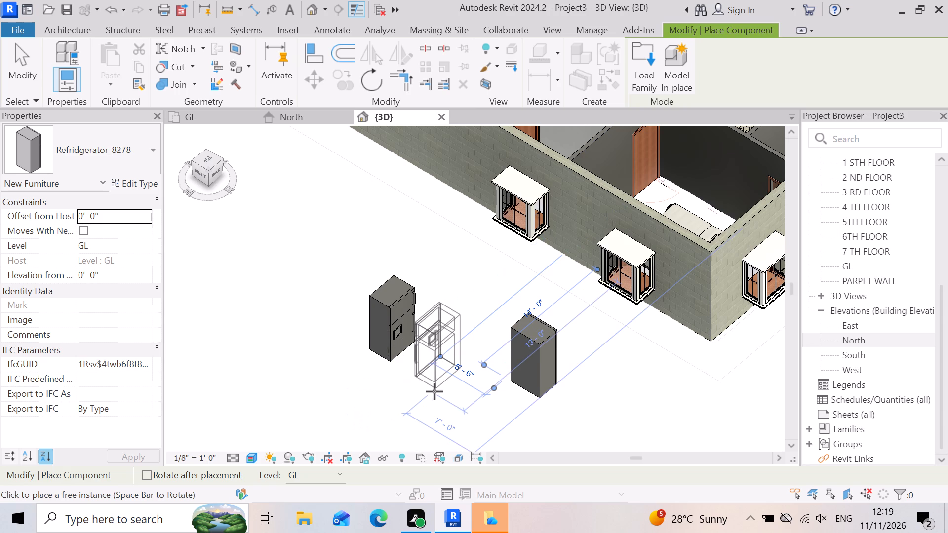
click(434, 391)
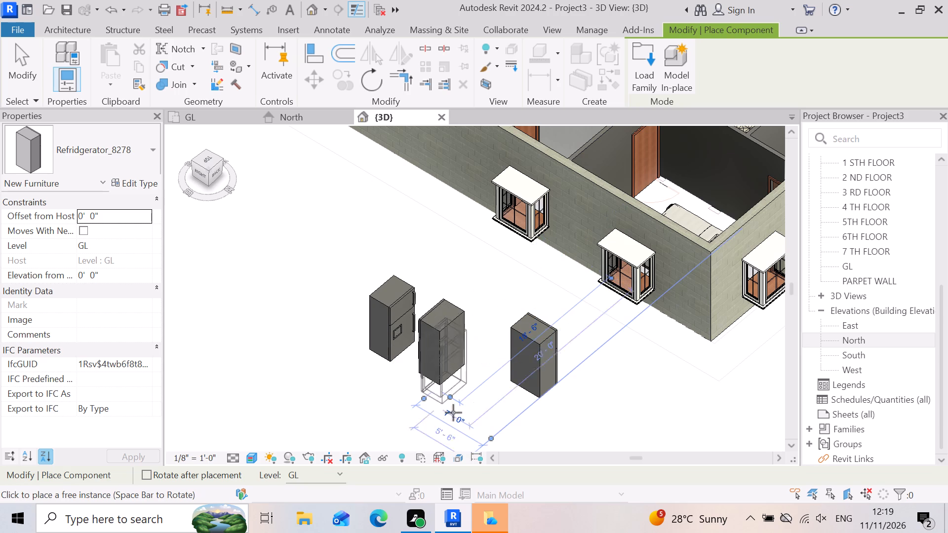
scroll(502, 358, up, 6)
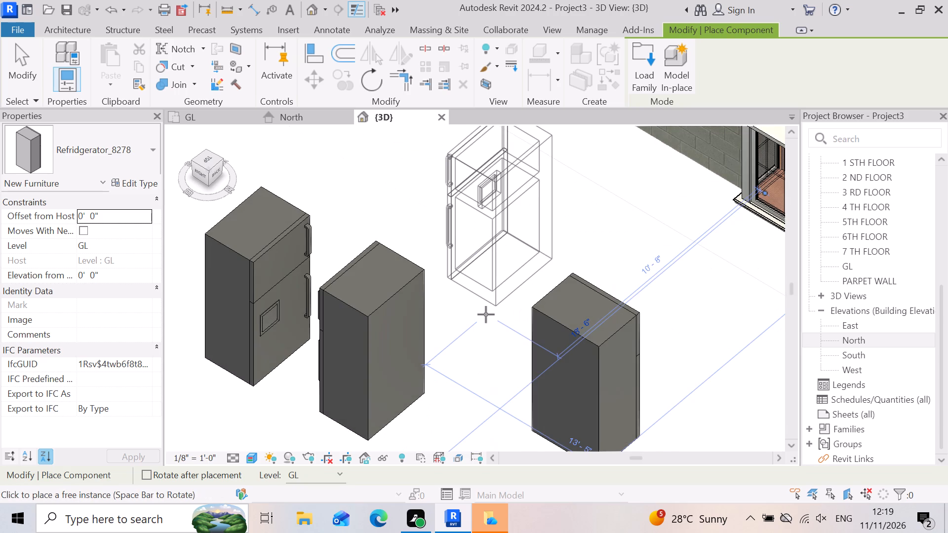
key(space)
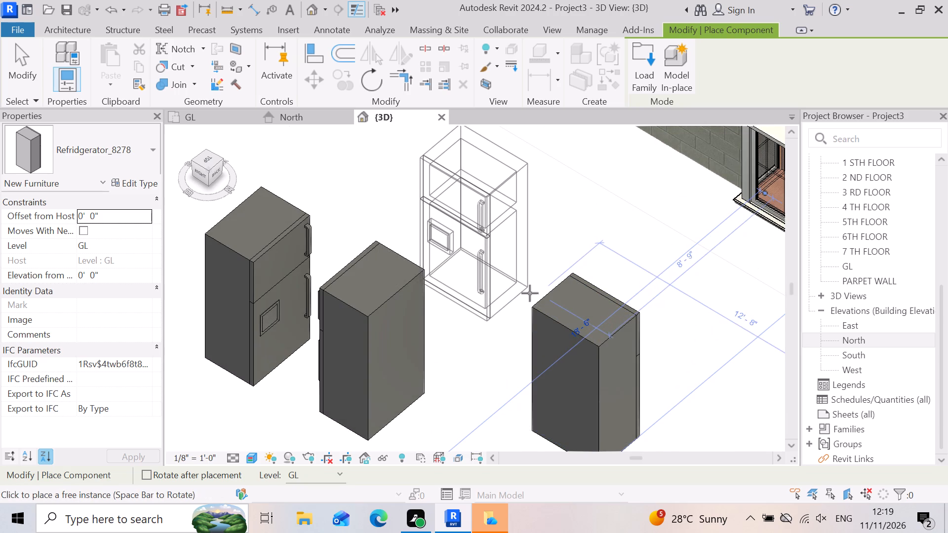
scroll(511, 313, down, 4)
click(532, 299)
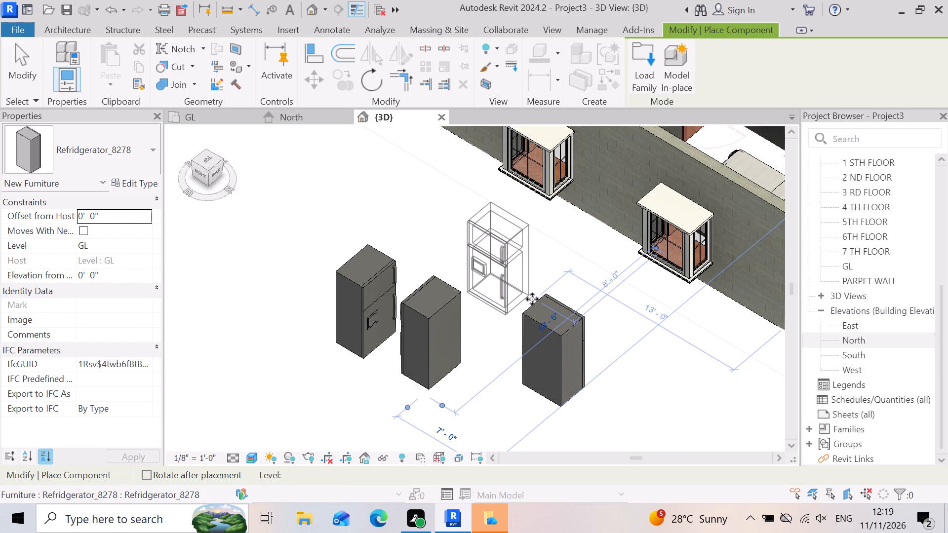
Turn the unplaced Refridgerator_8278 three quarter turns to suit the kitchen spot opposite the sink.
scroll(466, 375, down, 10)
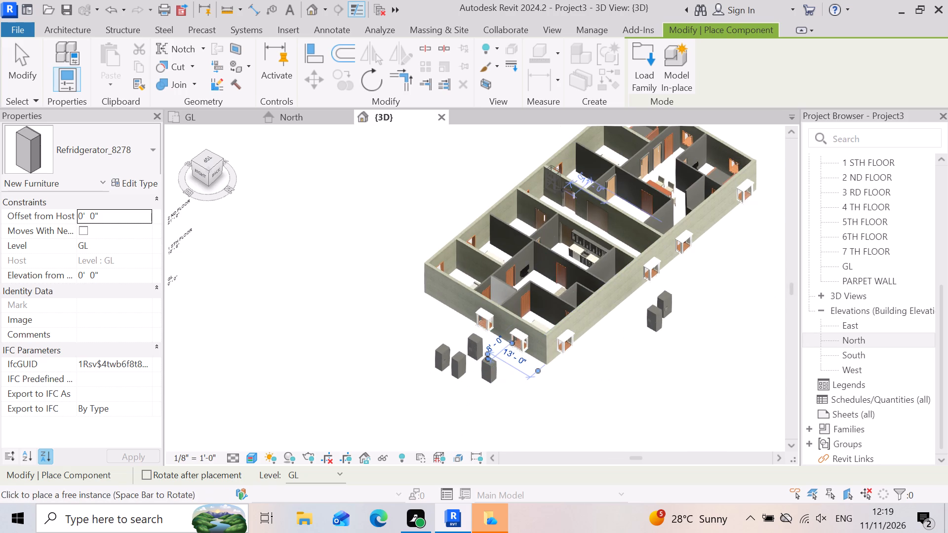
scroll(563, 195, up, 15)
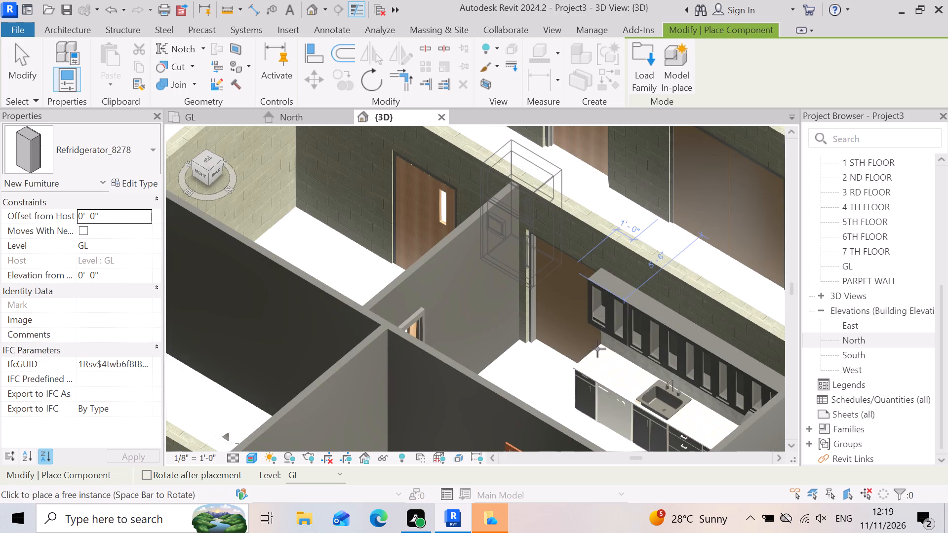
scroll(609, 346, down, 9)
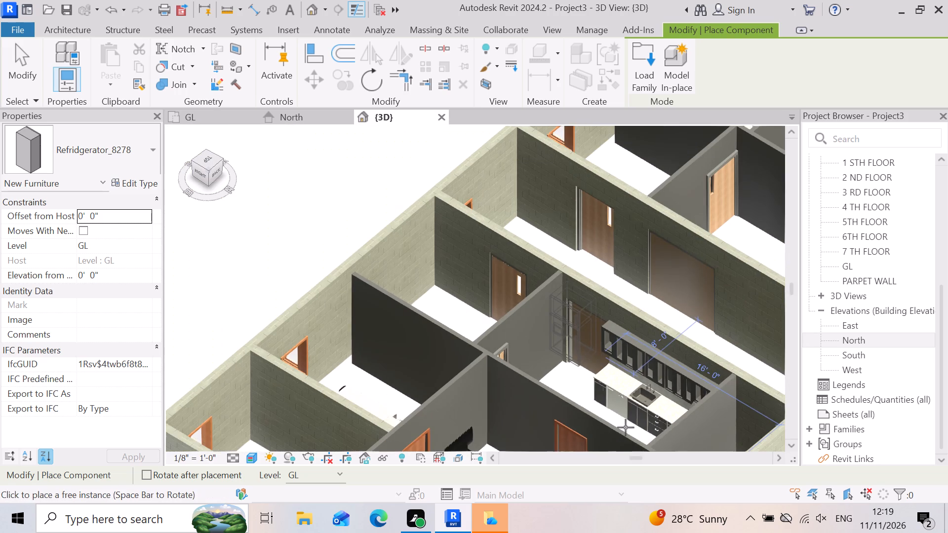
scroll(632, 431, up, 11)
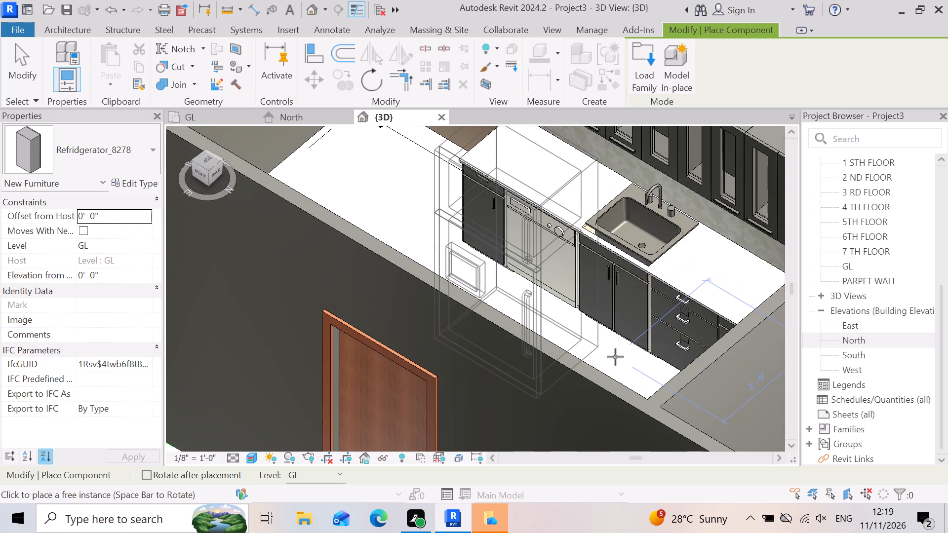
key(space)
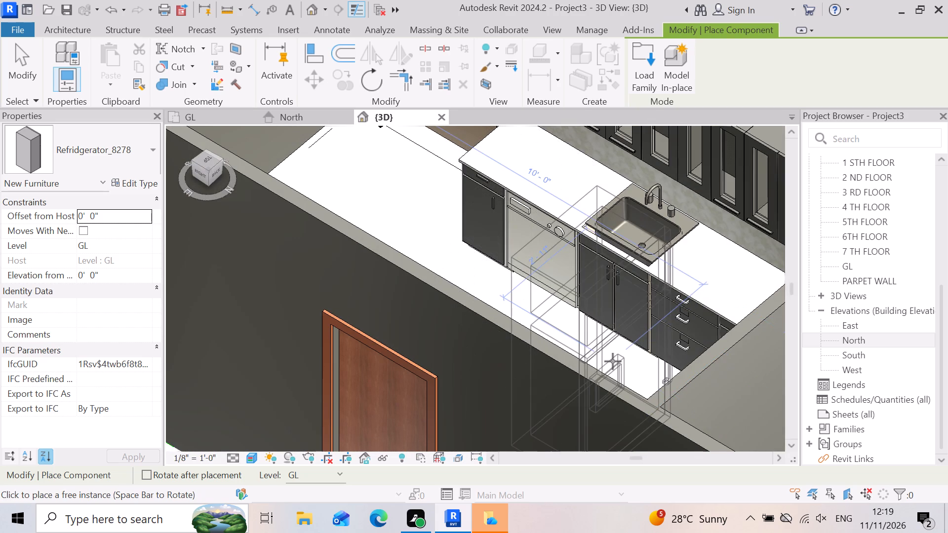
scroll(553, 300, down, 11)
scroll(550, 294, up, 6)
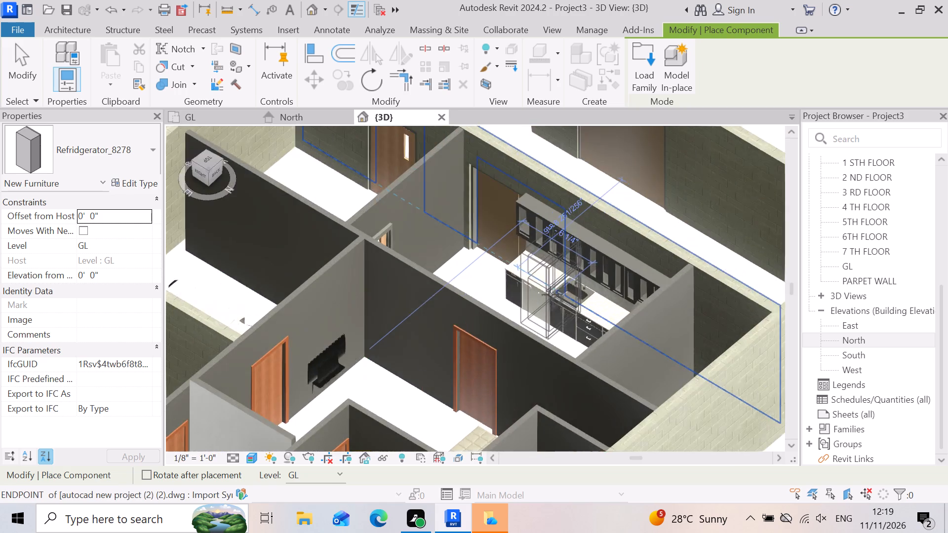
scroll(550, 295, up, 2)
key(space)
key(space)
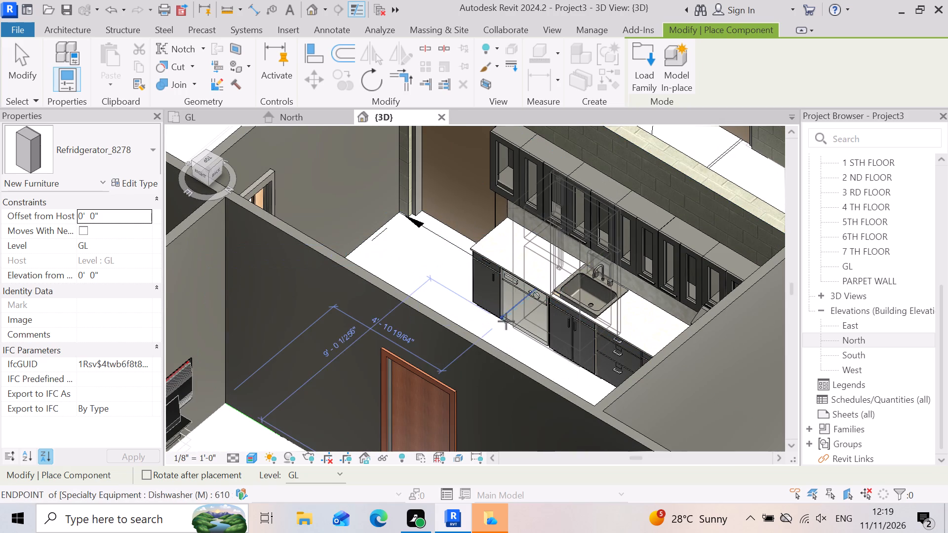
Examine the kitchen and surrounding rooms from several angles to judge where the refrigerator fits against the partition opposite the counter.
scroll(495, 355, up, 3)
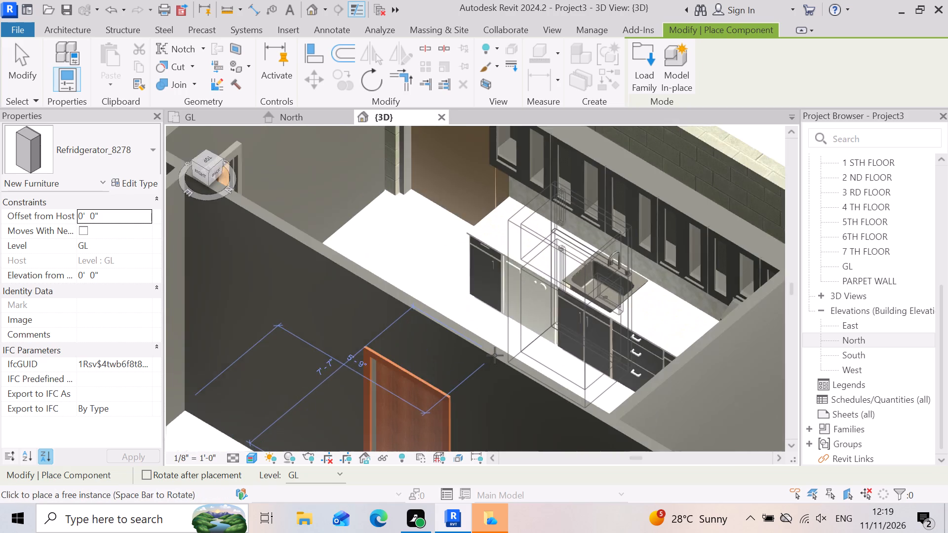
scroll(495, 355, up, 5)
scroll(527, 330, down, 3)
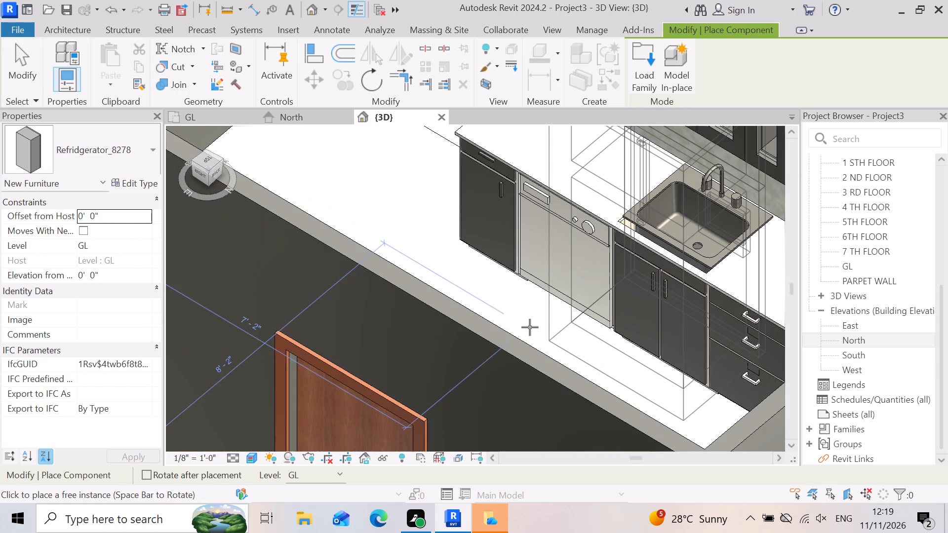
shift+right_drag(530, 327, 485, 347)
scroll(438, 315, down, 9)
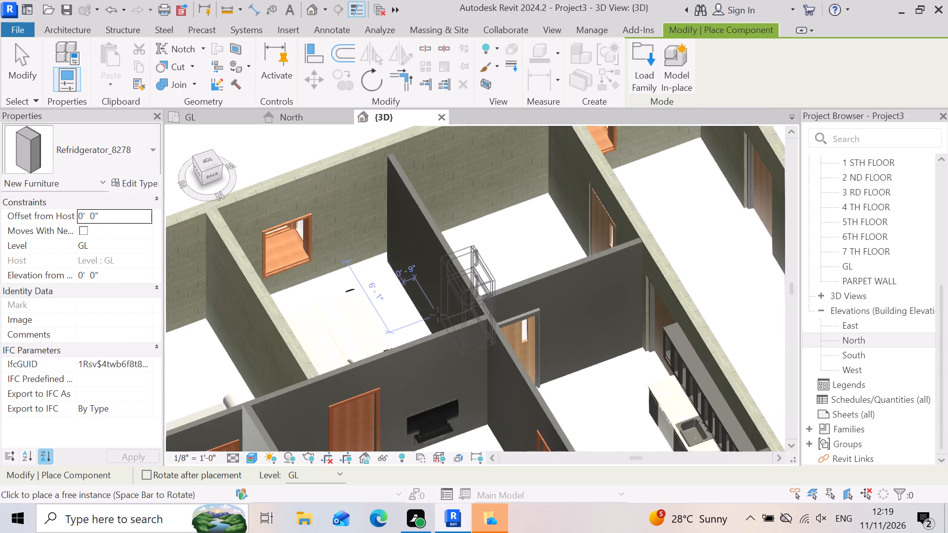
scroll(438, 315, down, 3)
scroll(480, 321, down, 4)
scroll(518, 400, up, 7)
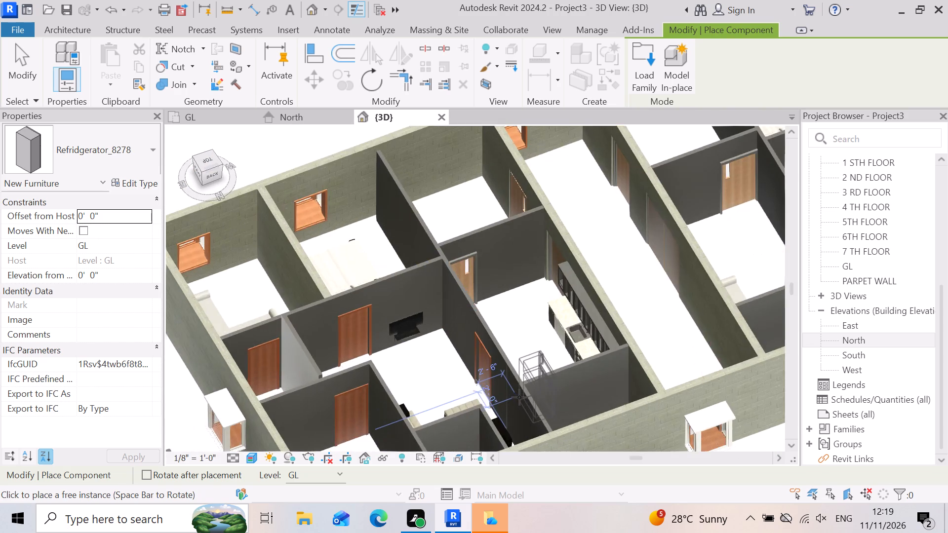
shift+right_drag(519, 397, 475, 387)
shift+middle_drag(519, 397, 476, 389)
scroll(501, 357, down, 4)
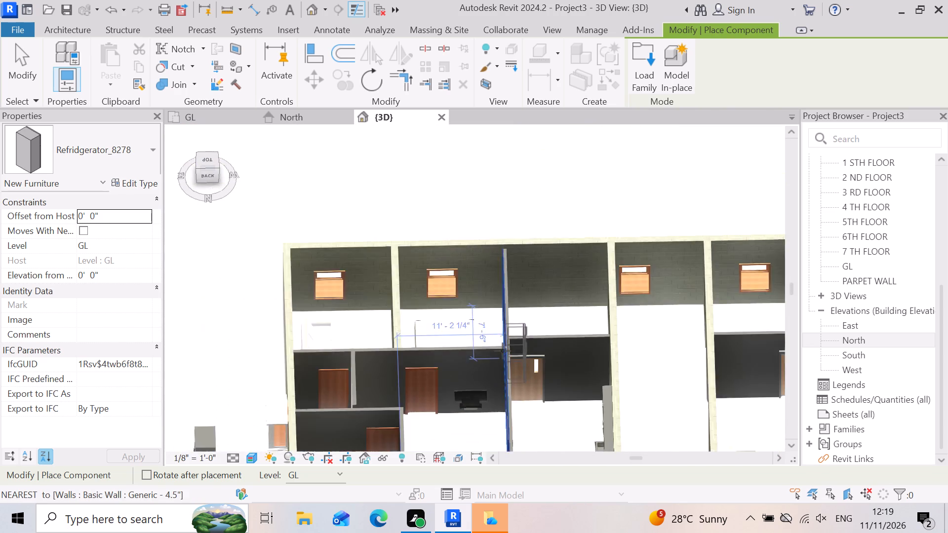
scroll(503, 351, down, 3)
scroll(531, 435, up, 16)
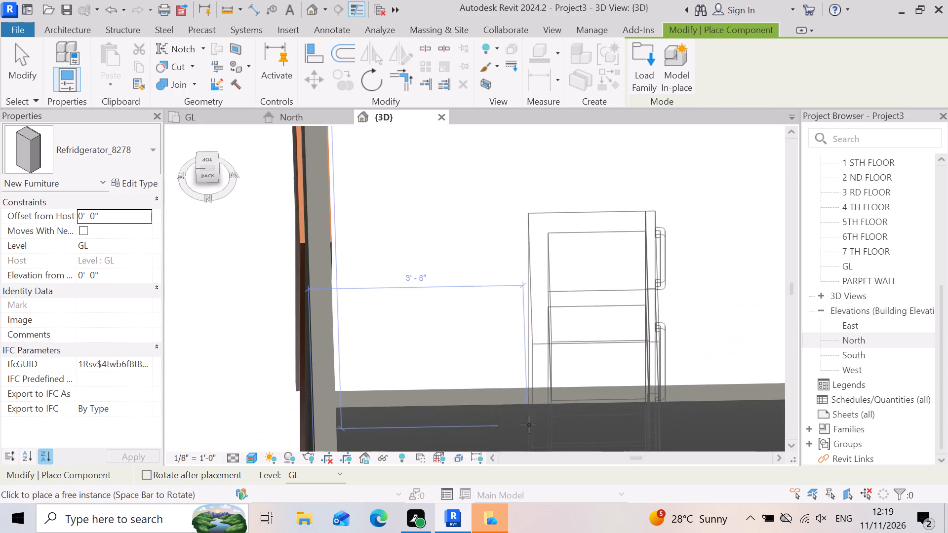
scroll(418, 284, down, 3)
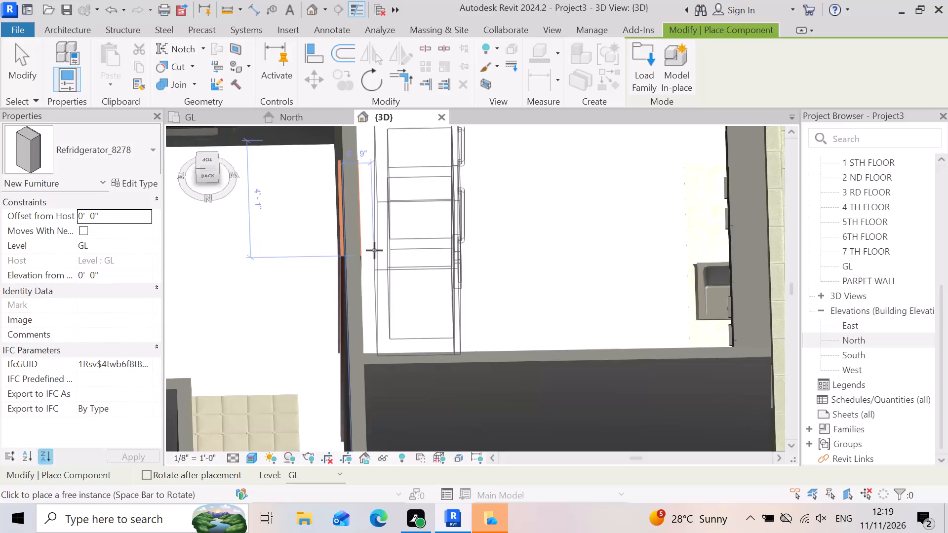
scroll(402, 247, down, 4)
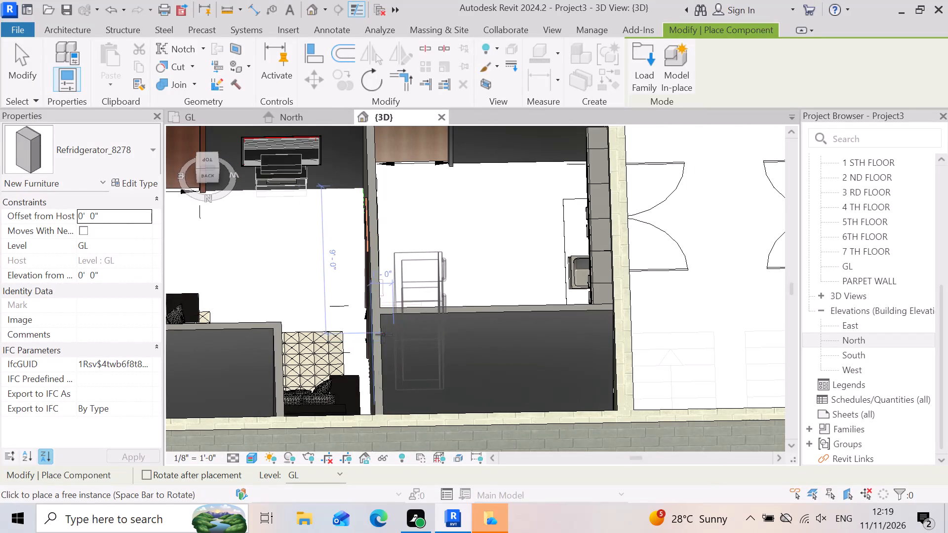
In the GL floor plan, place the Refridgerator_8278 against the kitchen partition beside the 2'-10" door, about 3'-11" from the end partition.
click(203, 118)
scroll(487, 342, down, 5)
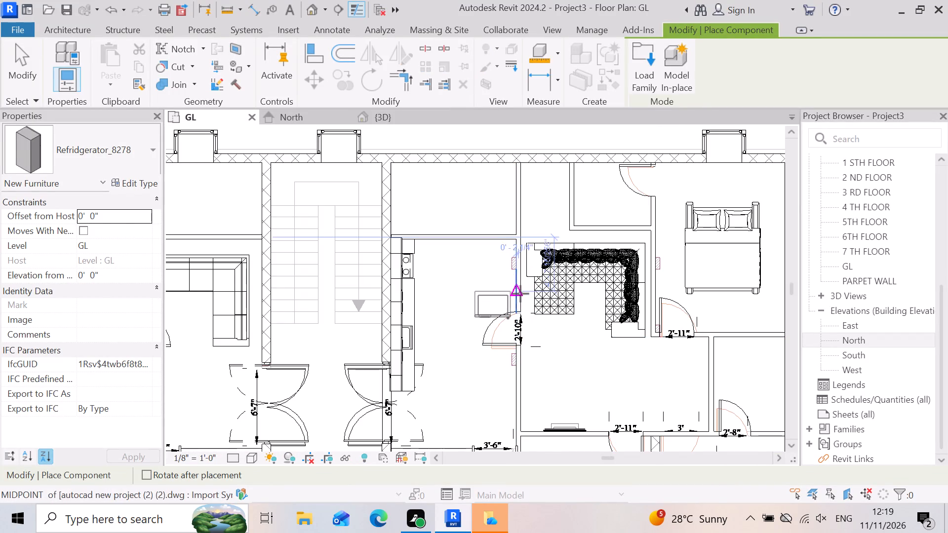
scroll(525, 290, up, 6)
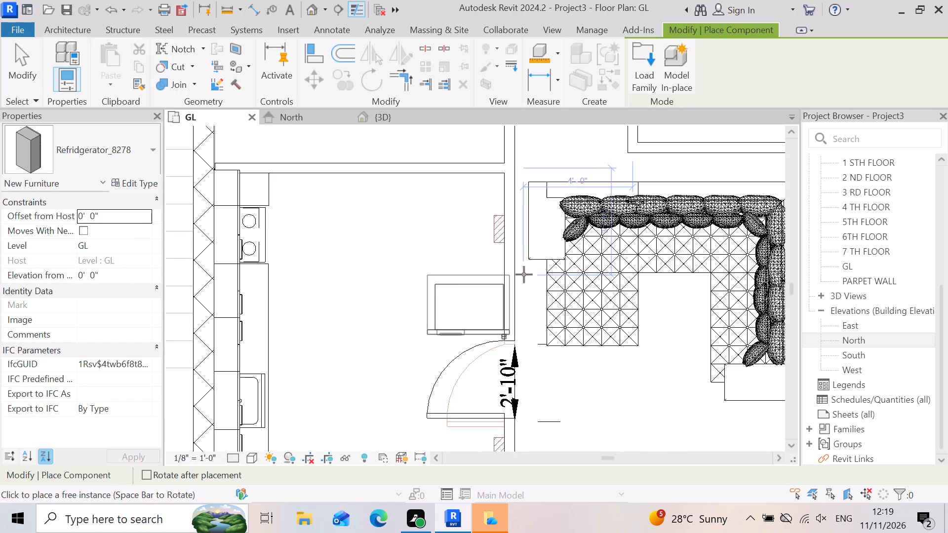
click(524, 274)
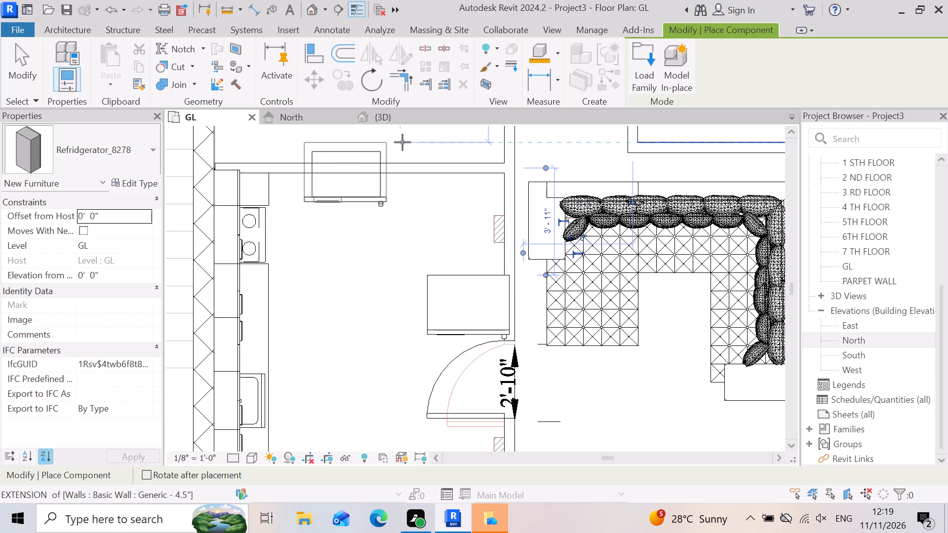
Inspect the newly placed kitchen refrigerator in the 3D view, checking its position and orientation beside the wooden door.
click(414, 119)
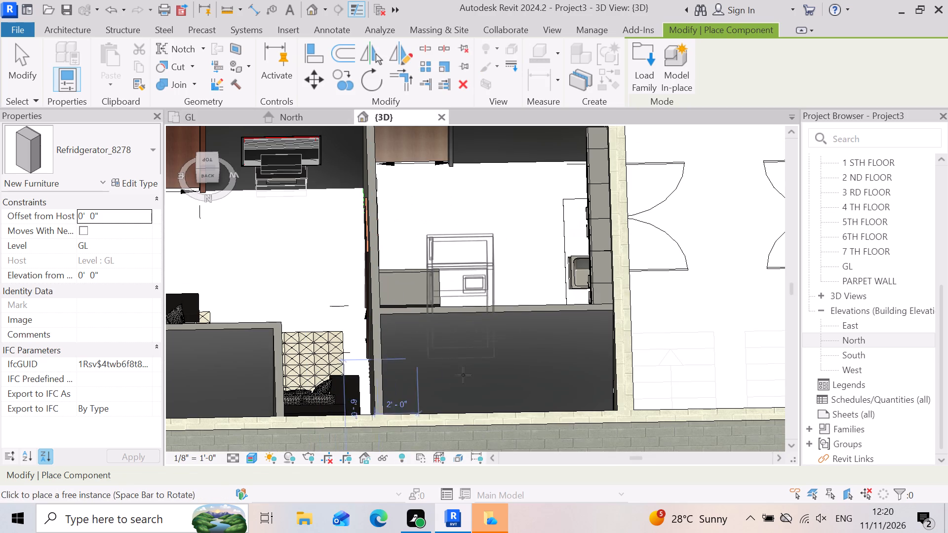
right_drag(492, 386, 483, 379)
shift+middle_drag(486, 382, 483, 379)
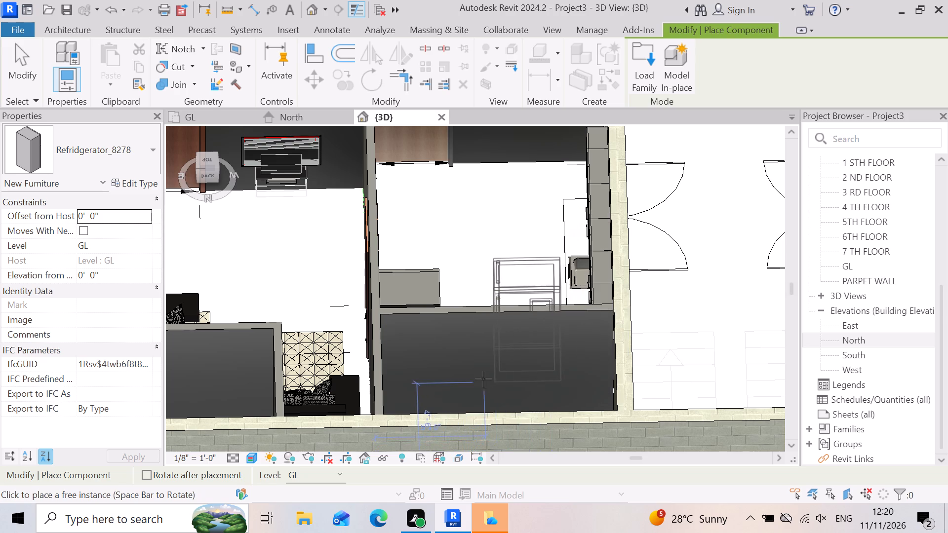
shift+middle_drag(483, 379, 471, 373)
right_drag(483, 379, 466, 374)
scroll(440, 327, down, 7)
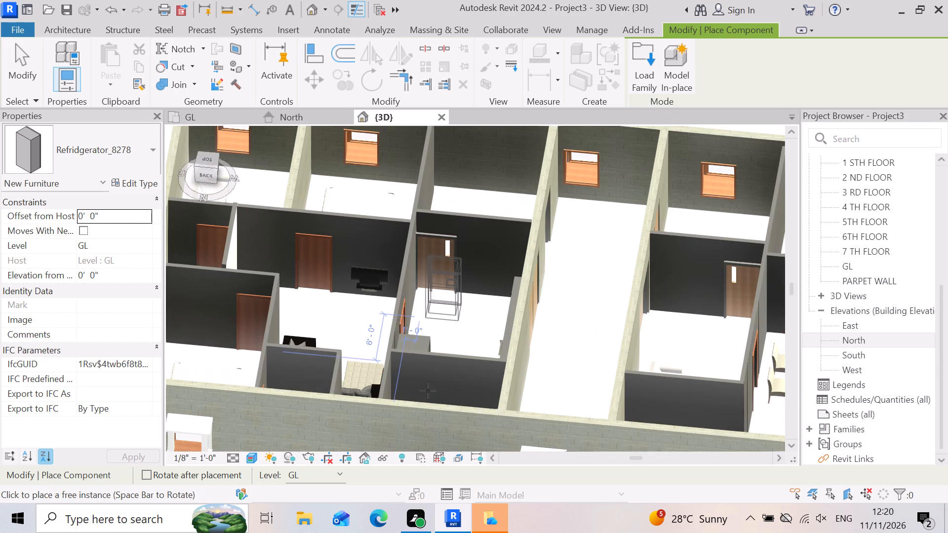
shift+right_drag(395, 384, 322, 360)
shift+middle_drag(394, 383, 322, 360)
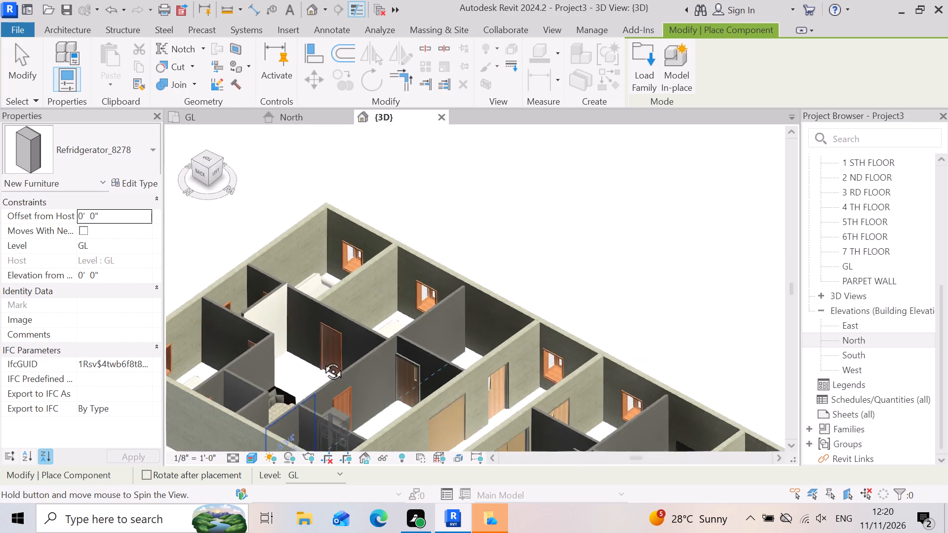
shift+middle_drag(322, 360, 314, 363)
shift+right_drag(322, 360, 314, 363)
scroll(346, 343, down, 4)
scroll(346, 439, up, 10)
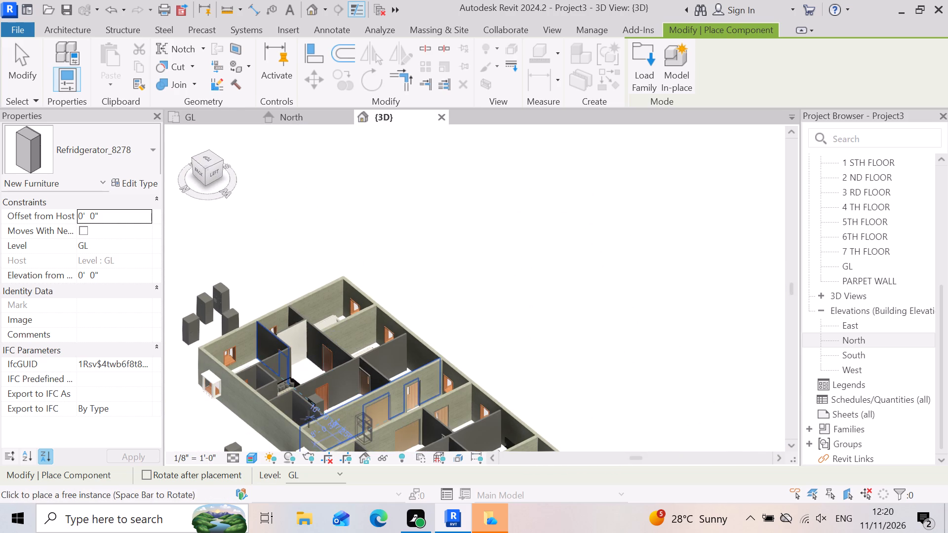
scroll(309, 419, up, 6)
scroll(370, 413, down, 6)
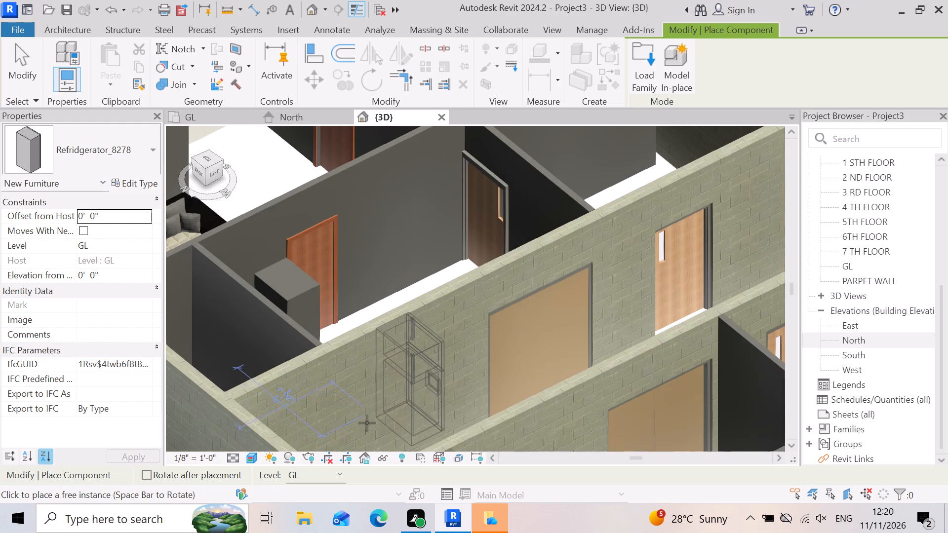
Delete the four trial Refridgerator_8278 units standing outside beyond the building's east end wall.
shift+right_drag(358, 414, 283, 404)
shift+middle_drag(356, 408, 283, 404)
shift+right_click(283, 404)
scroll(359, 394, down, 5)
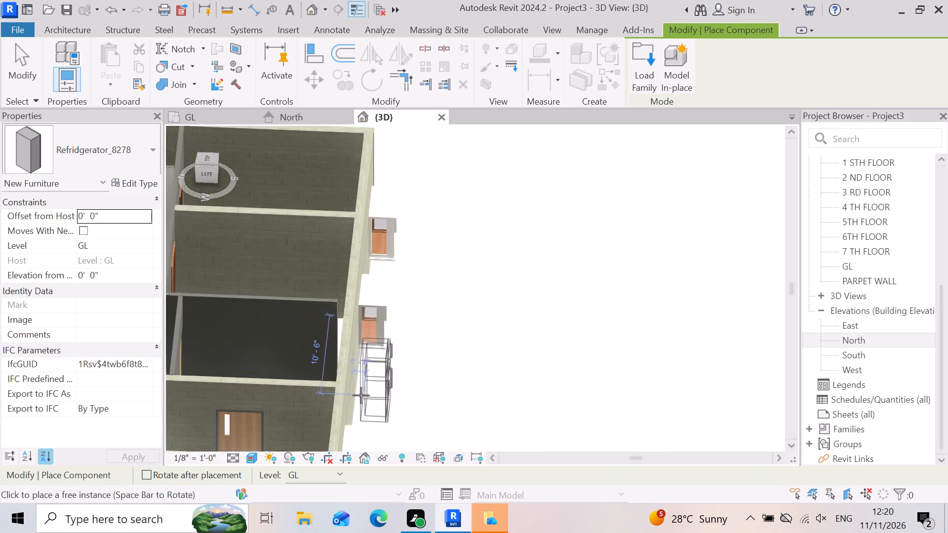
scroll(361, 395, down, 3)
scroll(148, 392, up, 3)
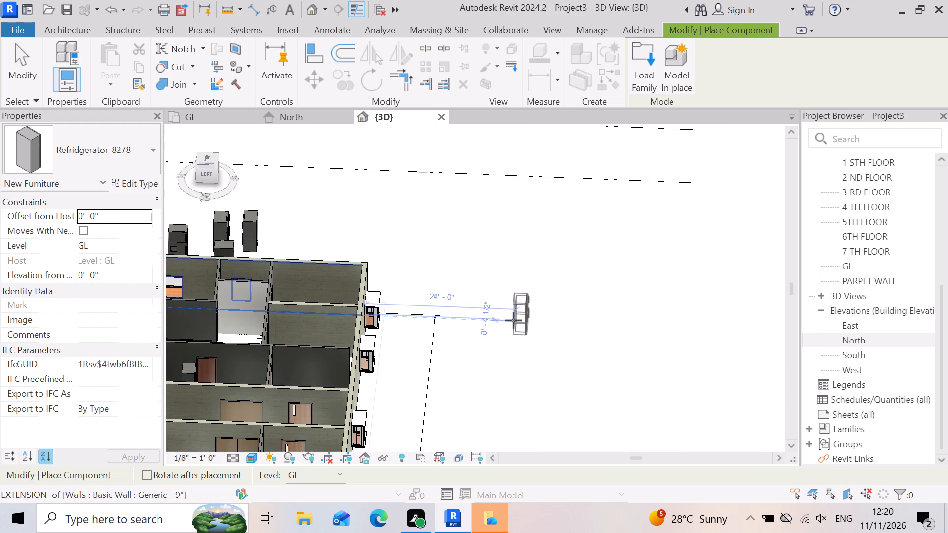
key(Escape)
scroll(556, 312, down, 7)
scroll(440, 371, up, 3)
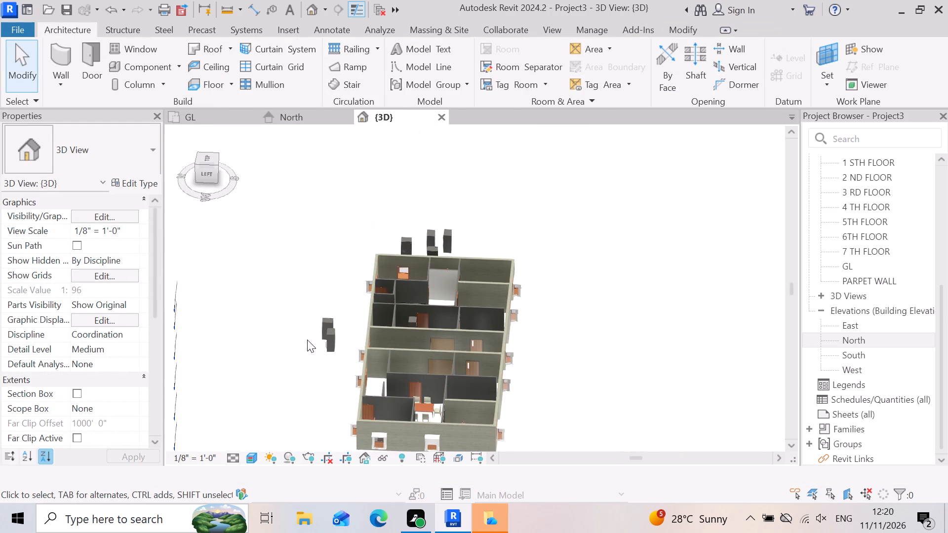
scroll(332, 317, up, 7)
click(326, 324)
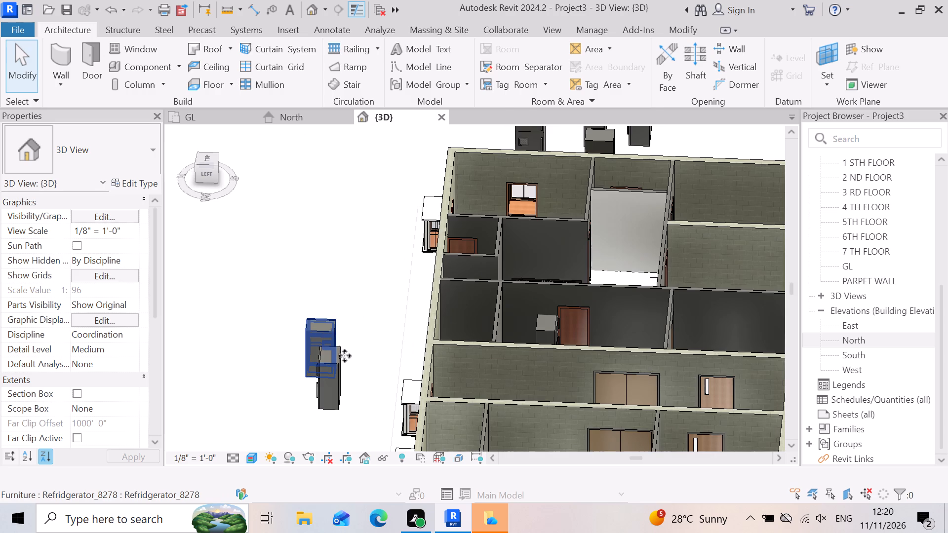
ctrl+click(334, 392)
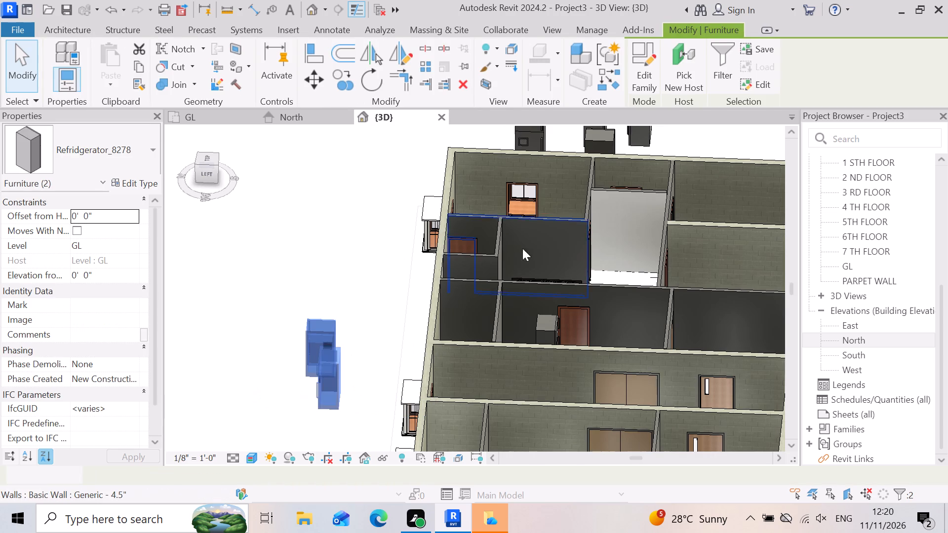
scroll(537, 292, down, 4)
scroll(571, 155, up, 7)
click(574, 214)
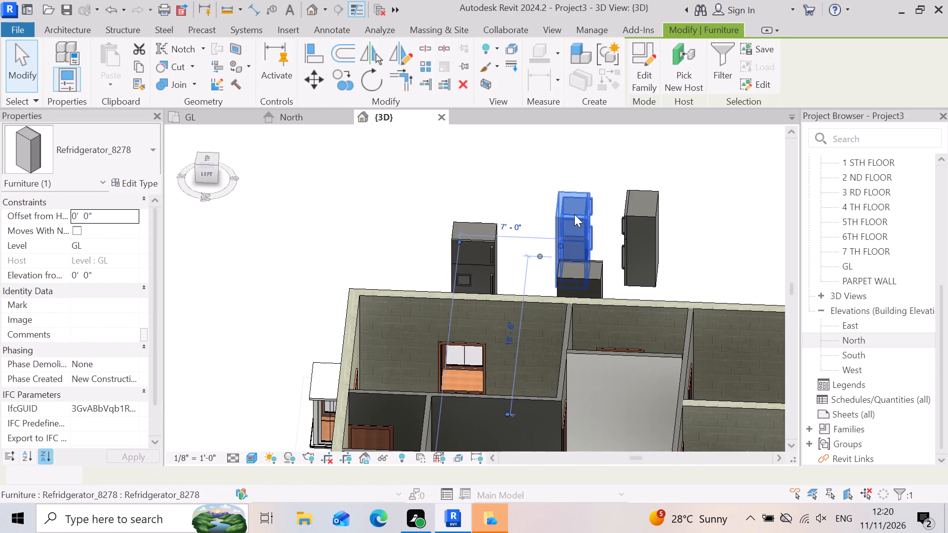
ctrl+click(489, 249)
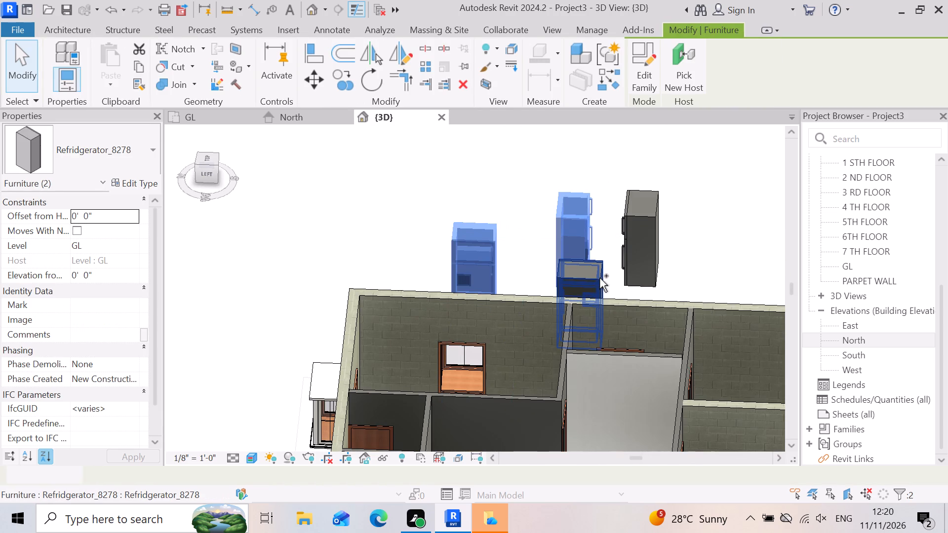
ctrl+click(599, 278)
ctrl+click(635, 246)
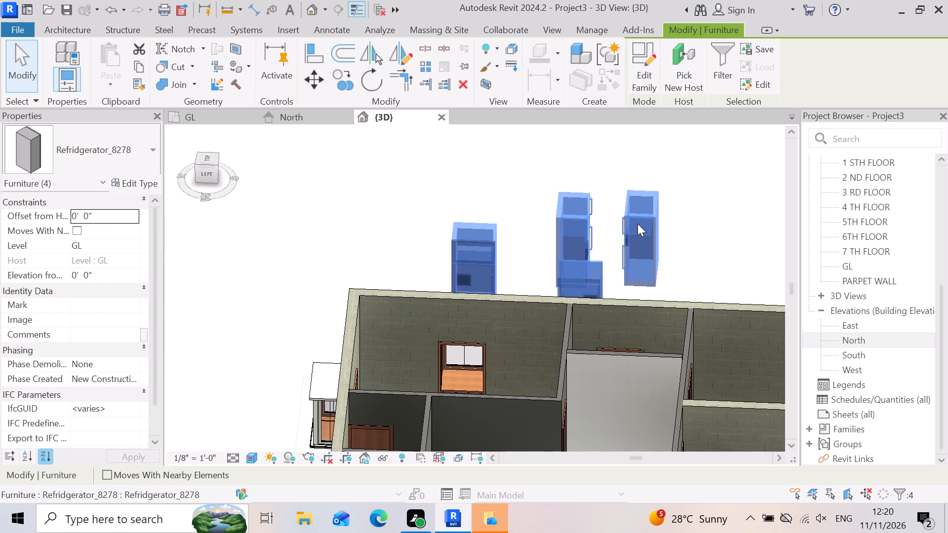
key(Delete)
Delete the two remaining trial refrigerators standing outside along the building's north side.
scroll(639, 227, down, 2)
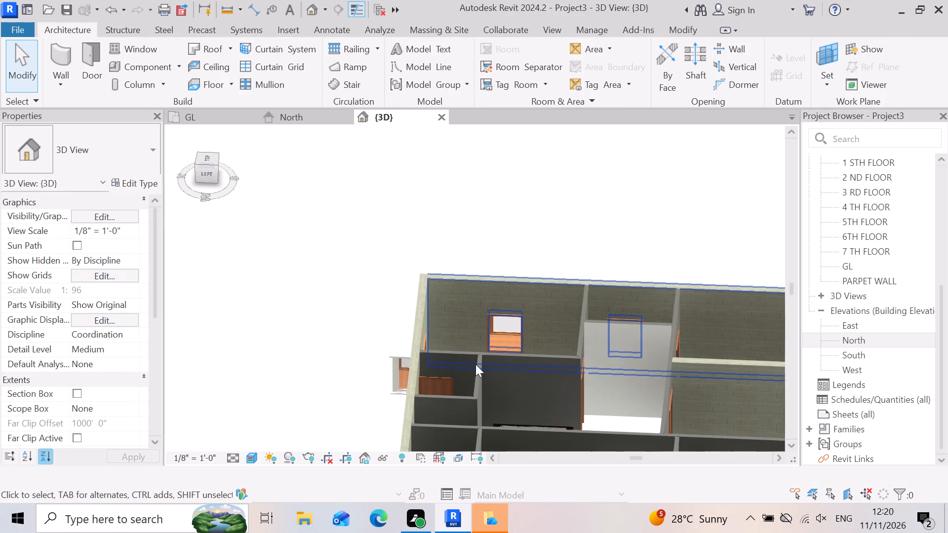
scroll(480, 297, down, 7)
scroll(363, 432, up, 9)
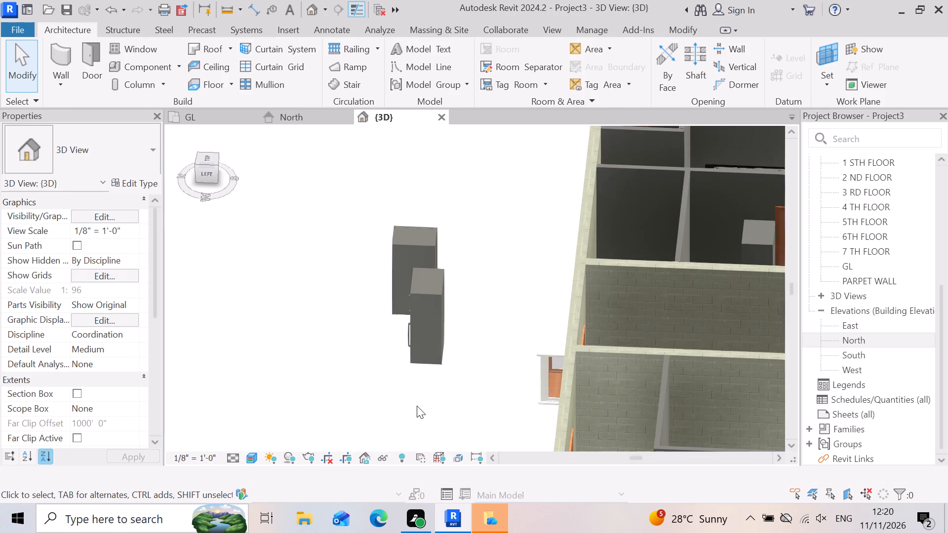
ctrl+drag(433, 369, 432, 363)
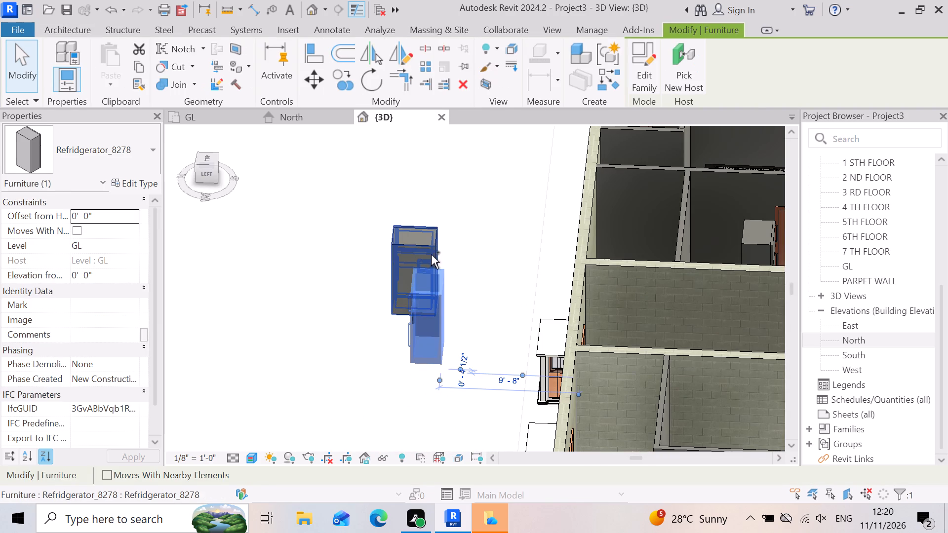
ctrl+click(431, 255)
key(Delete)
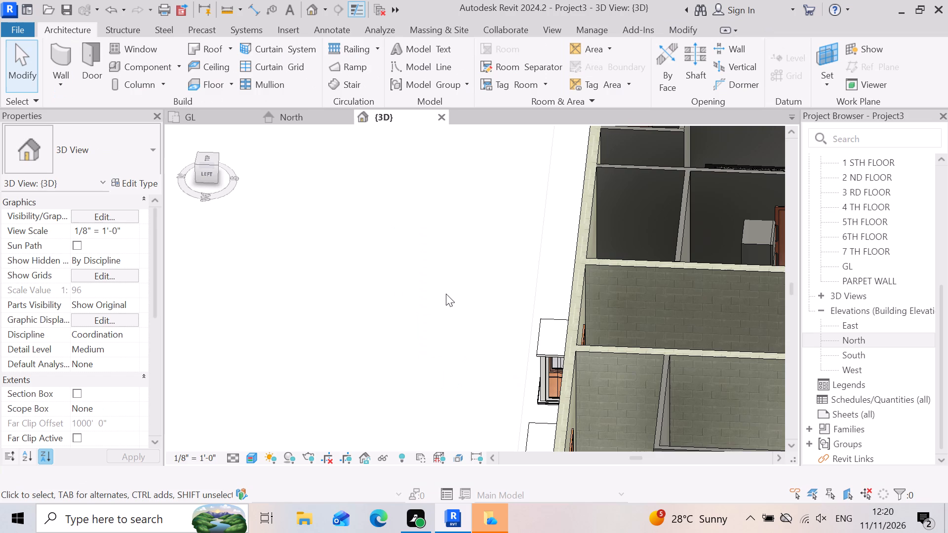
Examine the kitchen refrigerator from several angles, checking its orientation and clearance to the wooden door and the counter opposite.
scroll(274, 389, down, 4)
scroll(324, 291, down, 4)
scroll(409, 200, down, 1)
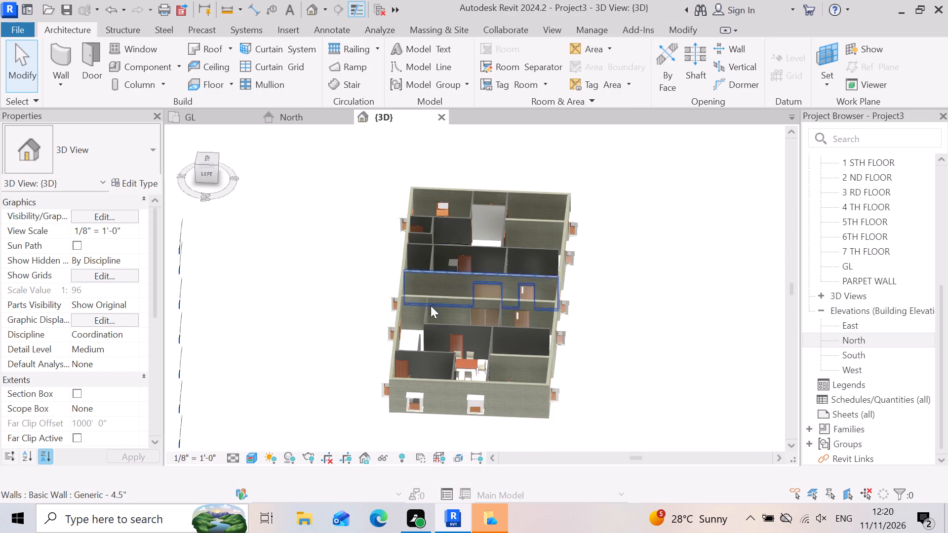
scroll(412, 400, up, 2)
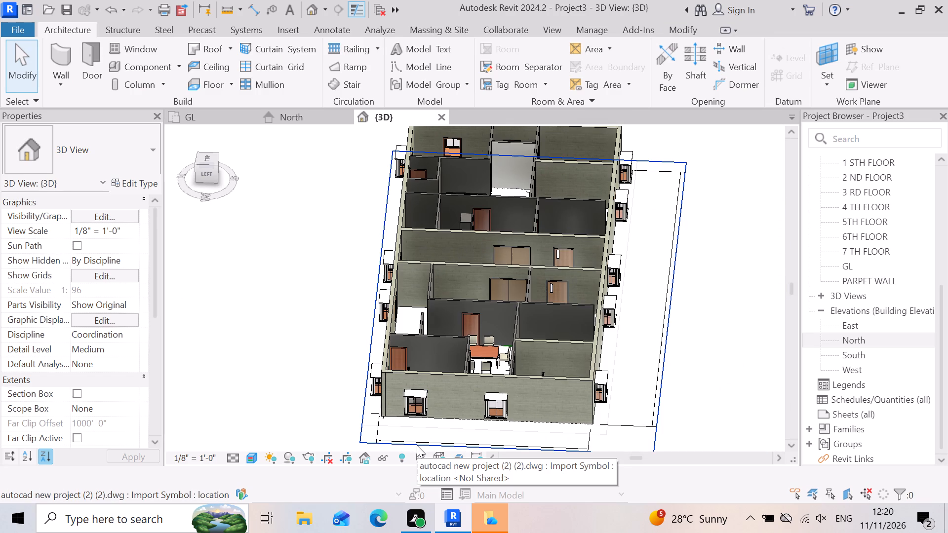
shift+right_drag(419, 438, 319, 411)
shift+middle_drag(419, 432, 319, 411)
shift+scroll(396, 422, up, 1)
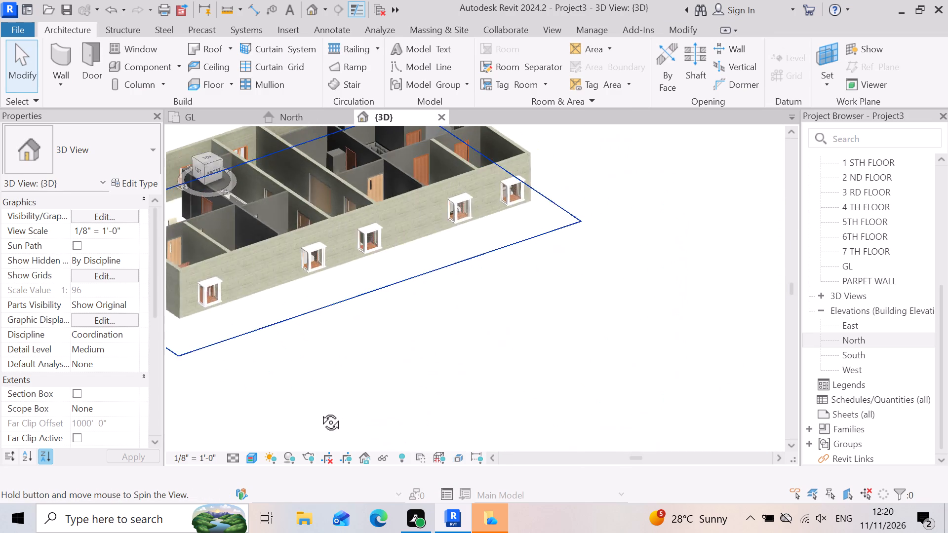
shift+middle_drag(319, 411, 316, 411)
shift+right_drag(319, 411, 316, 411)
scroll(397, 418, down, 7)
scroll(362, 377, up, 11)
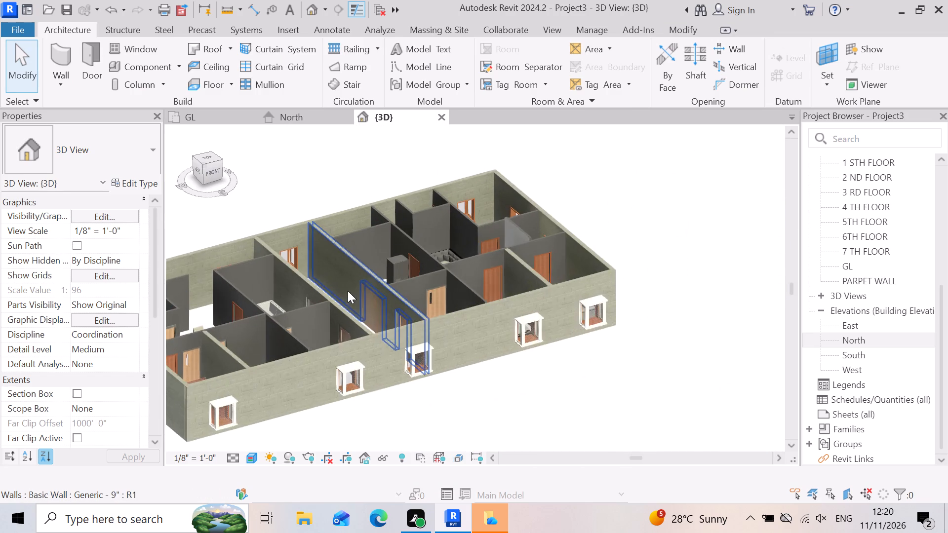
scroll(348, 291, up, 1)
scroll(508, 268, up, 3)
scroll(489, 355, down, 4)
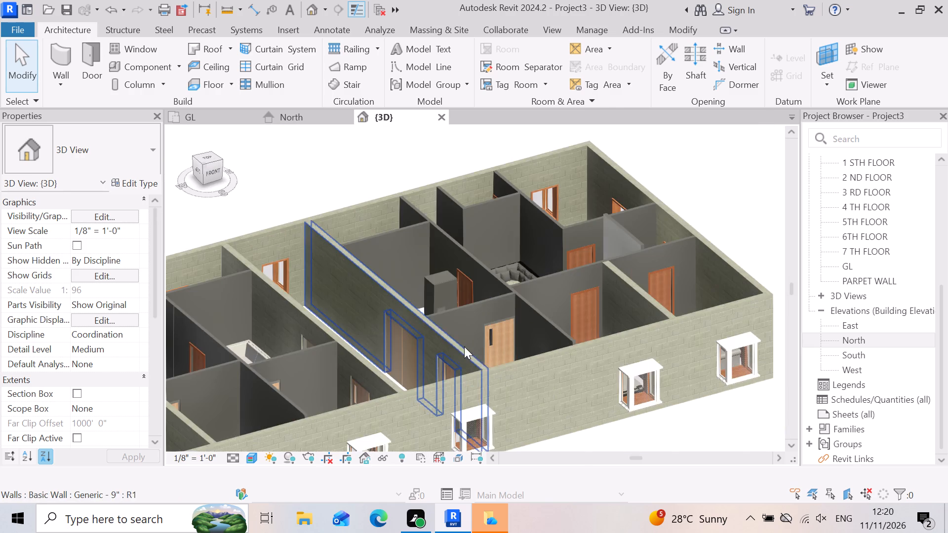
scroll(450, 328, up, 15)
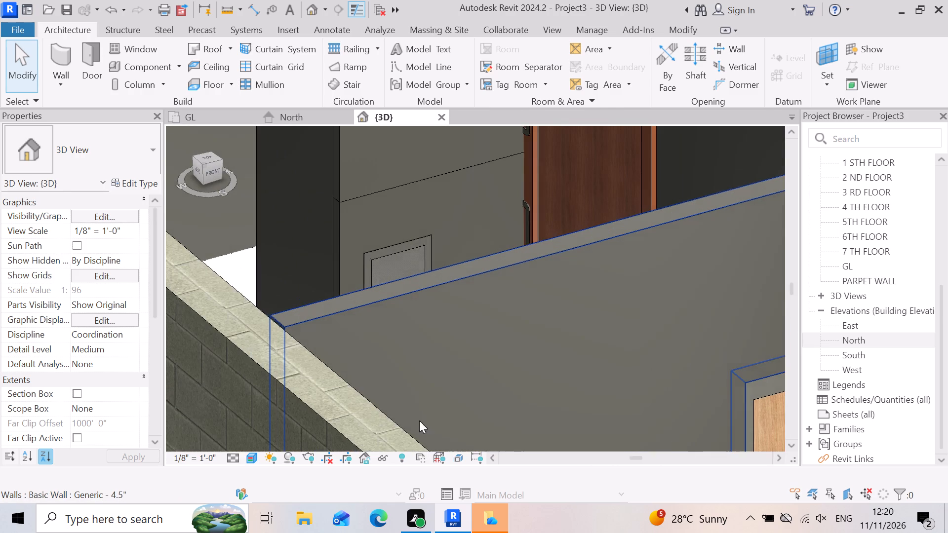
scroll(544, 414, down, 4)
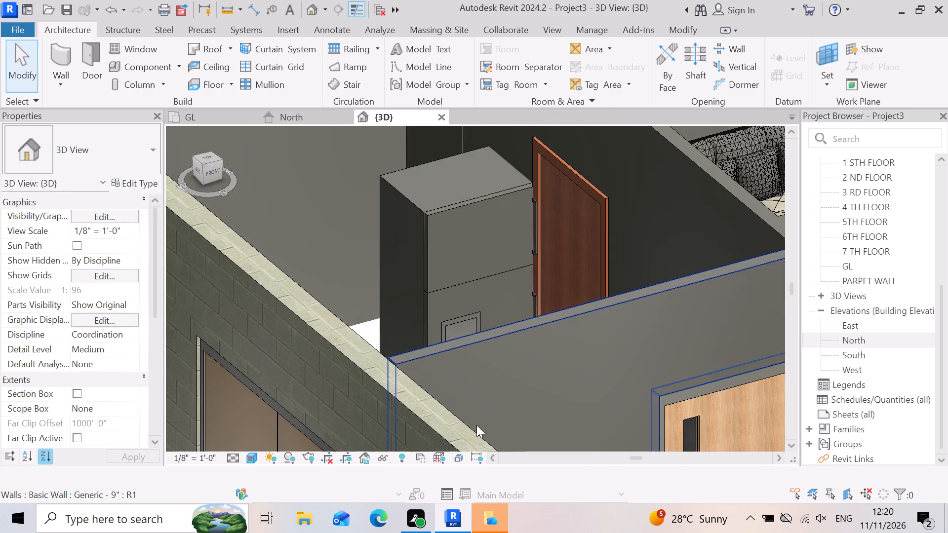
shift+right_drag(476, 420, 424, 425)
shift+middle_drag(474, 419, 424, 425)
scroll(440, 423, down, 8)
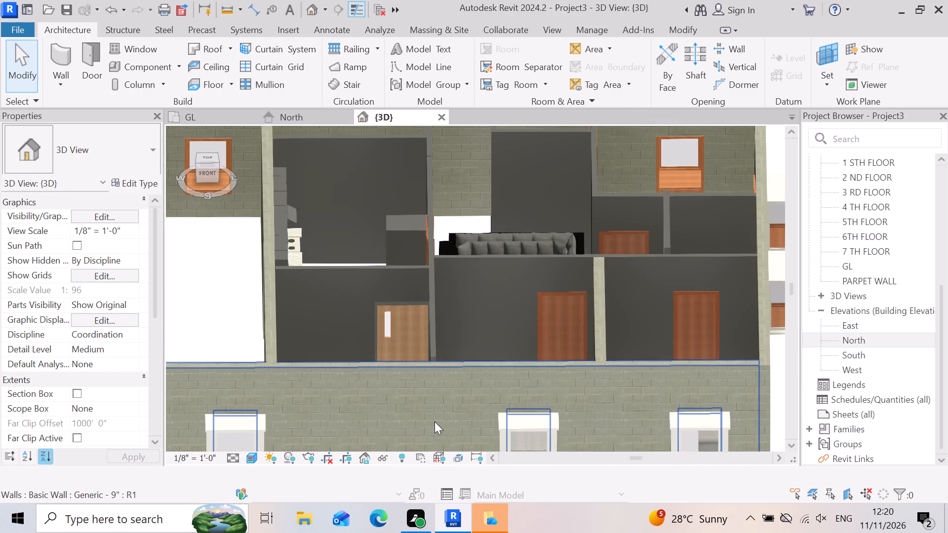
scroll(433, 422, down, 3)
scroll(429, 296, up, 8)
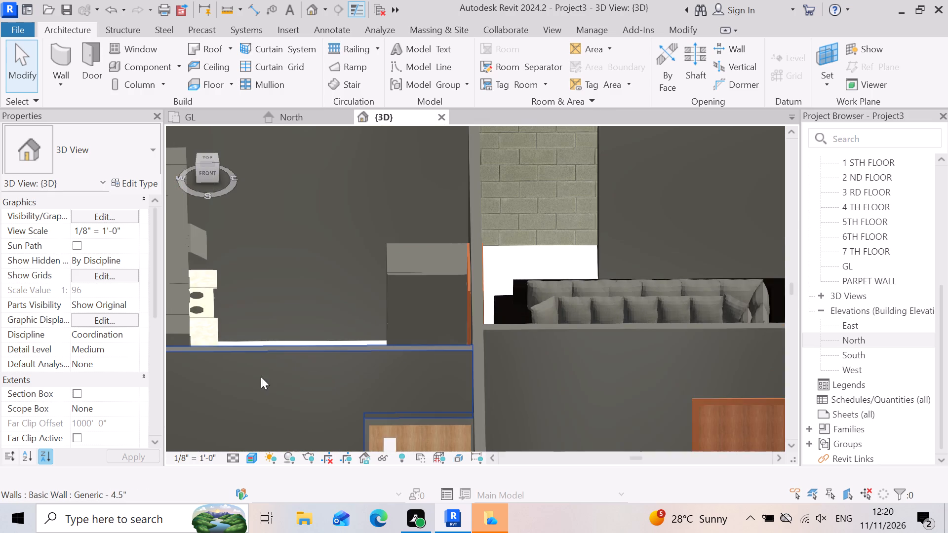
right_drag(333, 401, 360, 405)
middle_drag(333, 401, 360, 405)
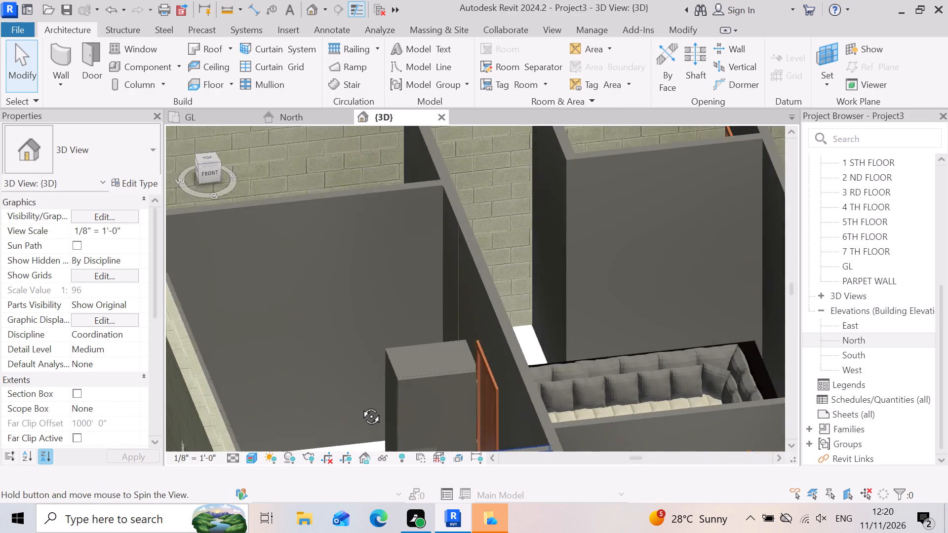
middle_drag(360, 405, 374, 406)
right_drag(360, 405, 376, 407)
scroll(465, 339, down, 5)
scroll(428, 447, up, 8)
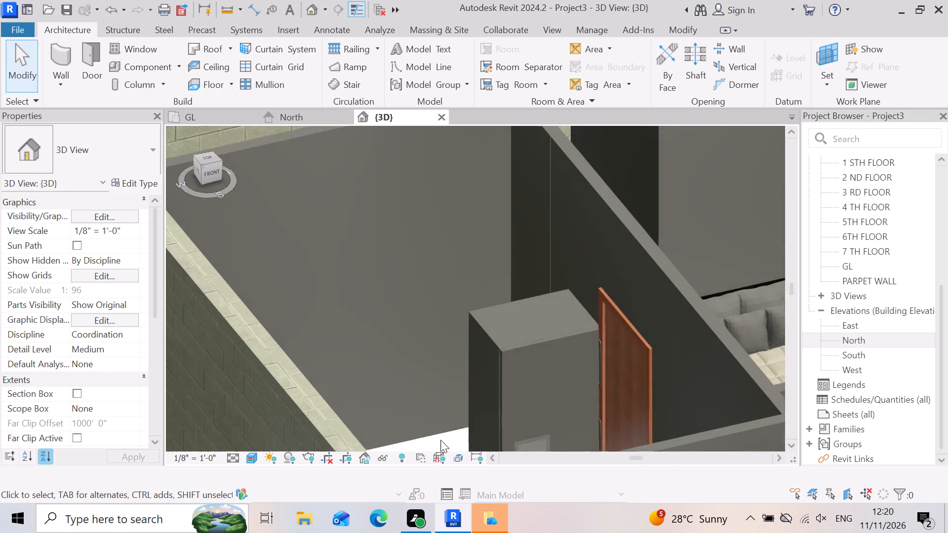
scroll(440, 440, up, 8)
scroll(471, 387, down, 3)
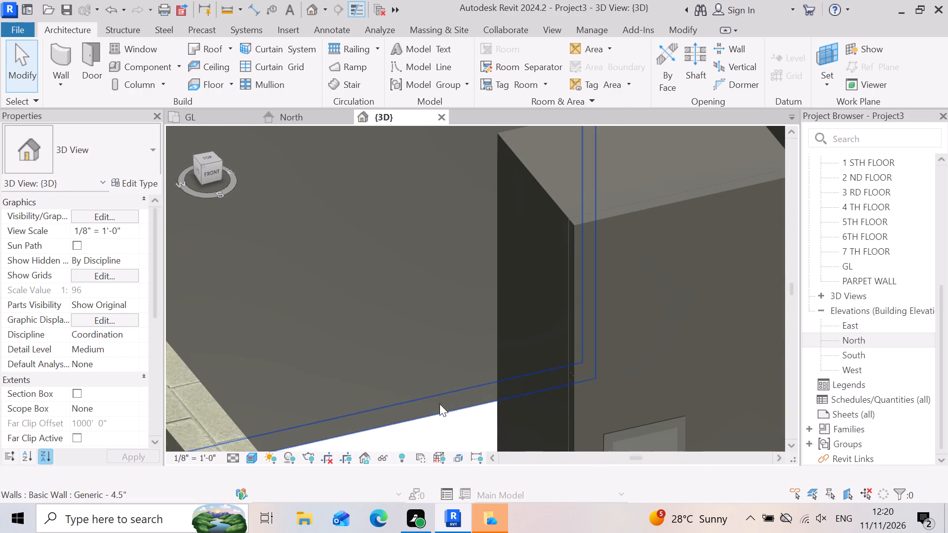
scroll(429, 386, down, 7)
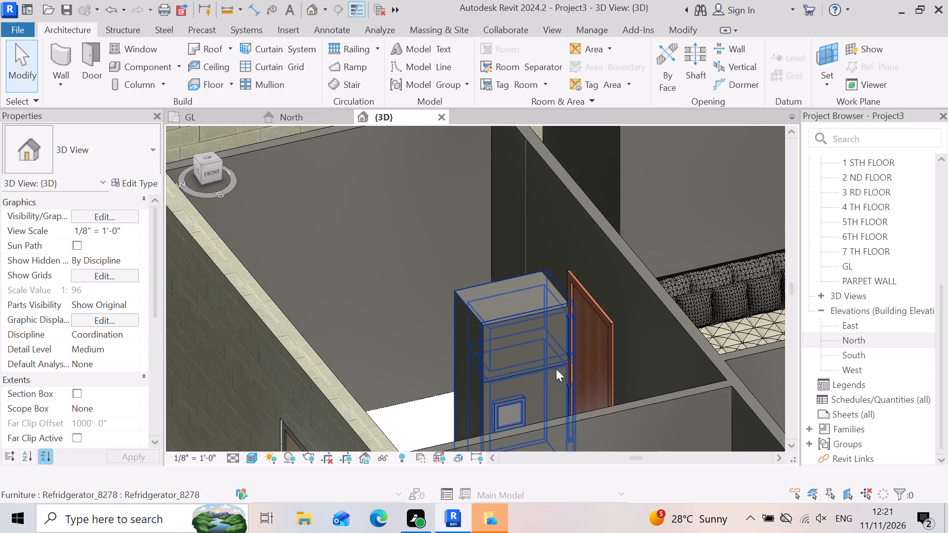
scroll(556, 369, down, 3)
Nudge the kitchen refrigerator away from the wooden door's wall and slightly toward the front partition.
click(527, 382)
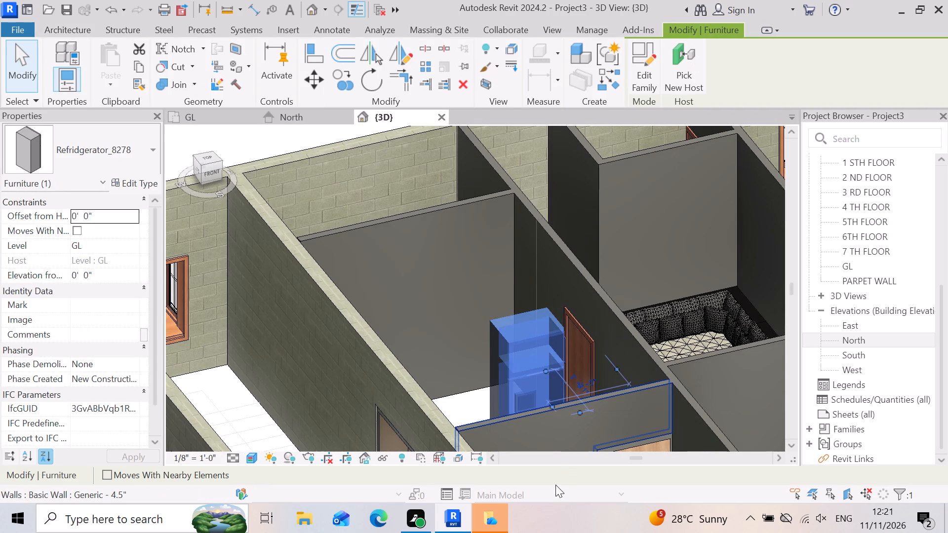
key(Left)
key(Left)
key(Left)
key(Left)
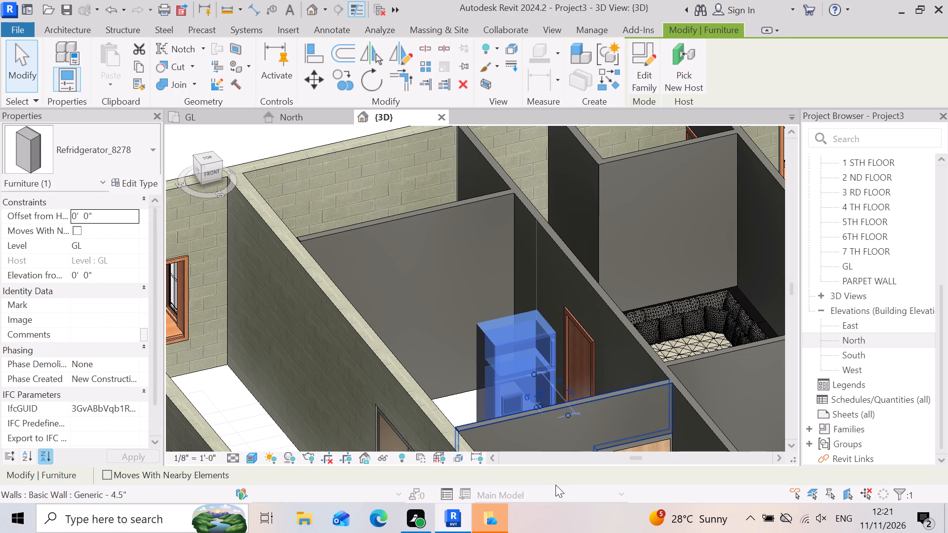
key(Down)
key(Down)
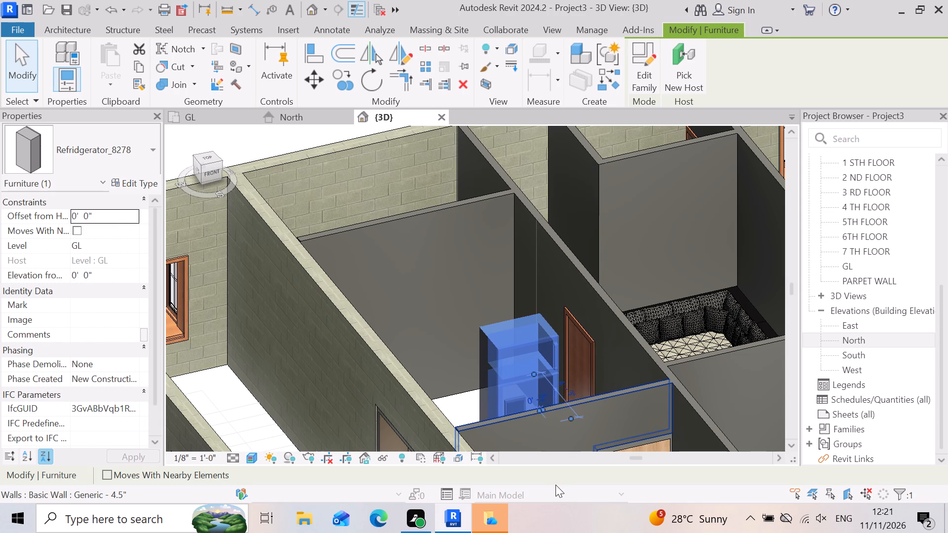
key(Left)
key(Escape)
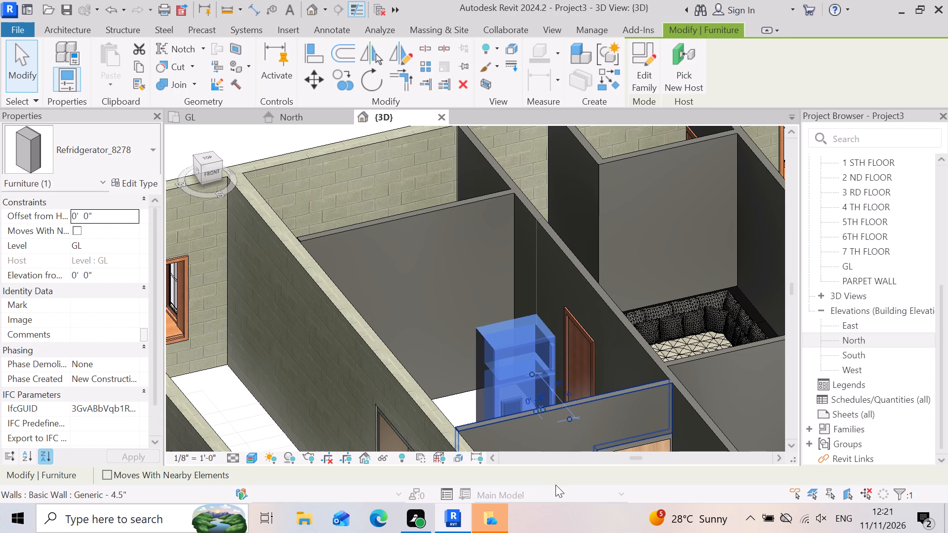
Delete the refrigerator beside the wooden door in the kitchen.
click(530, 391)
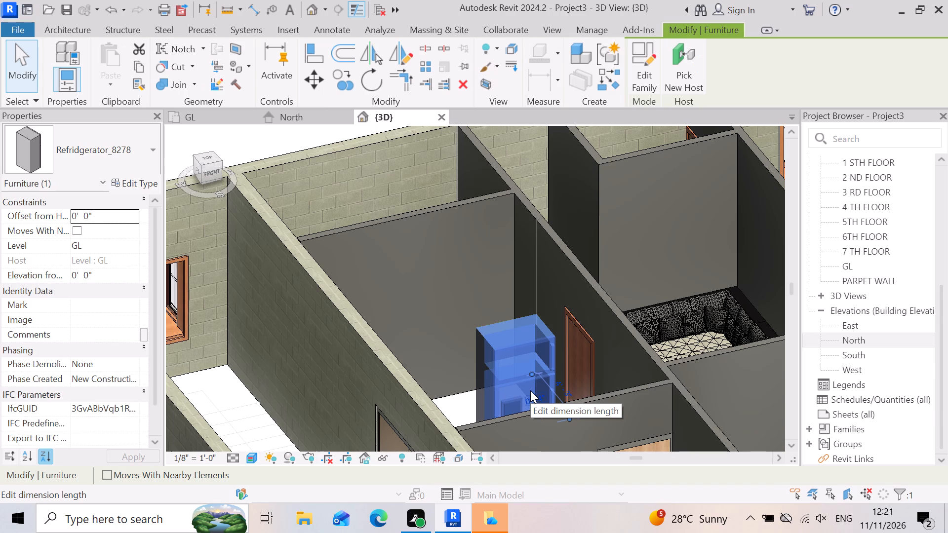
key(Delete)
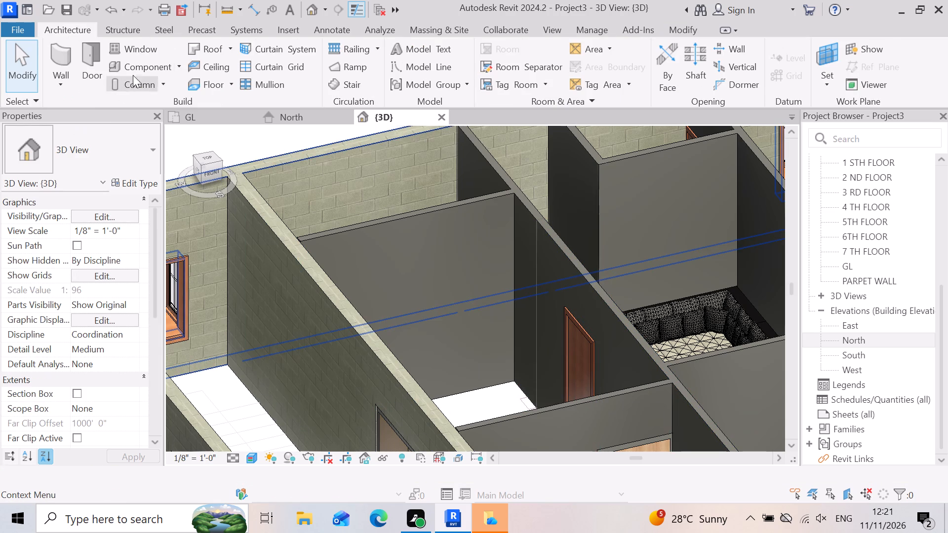
Place a Refridgerator_8278 on level GL in the kitchen beside the wooden door, rotated so its doors face the counter opposite.
click(177, 62)
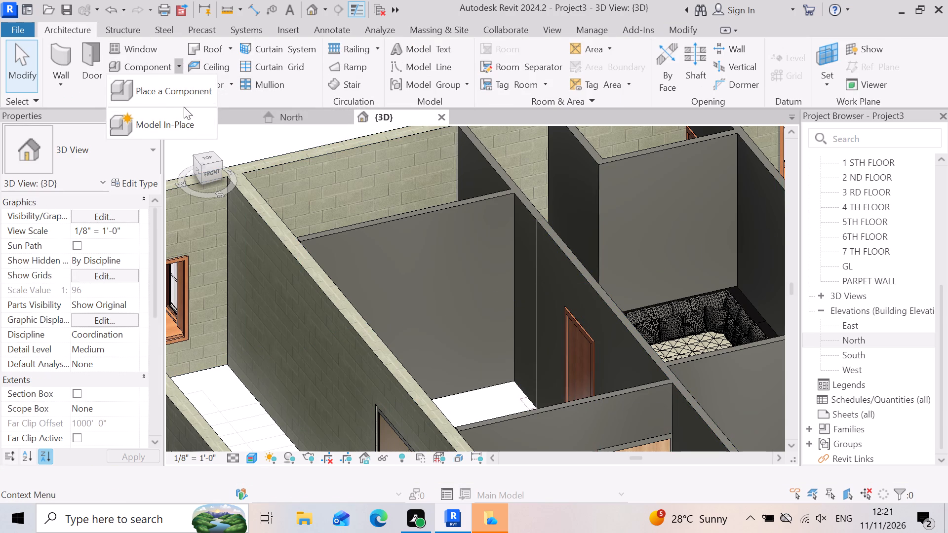
click(193, 103)
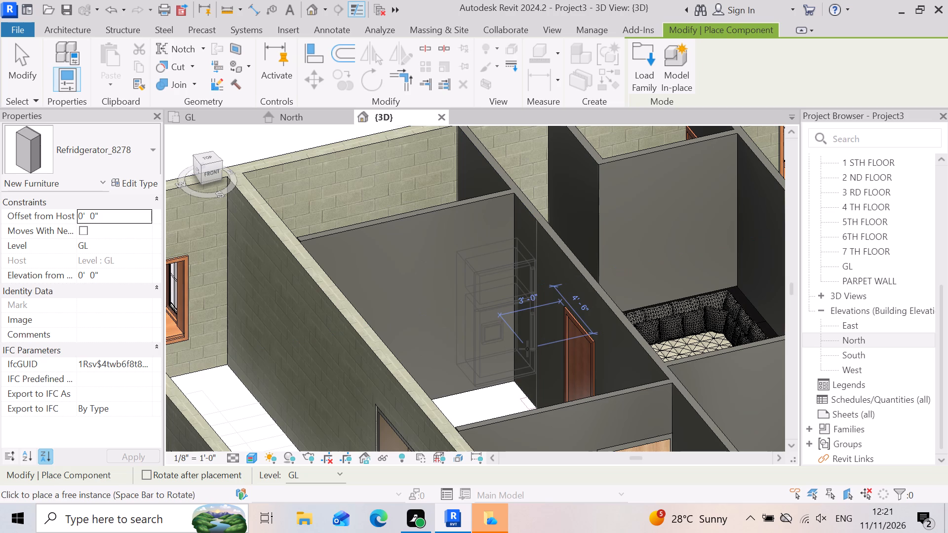
scroll(519, 335, up, 1)
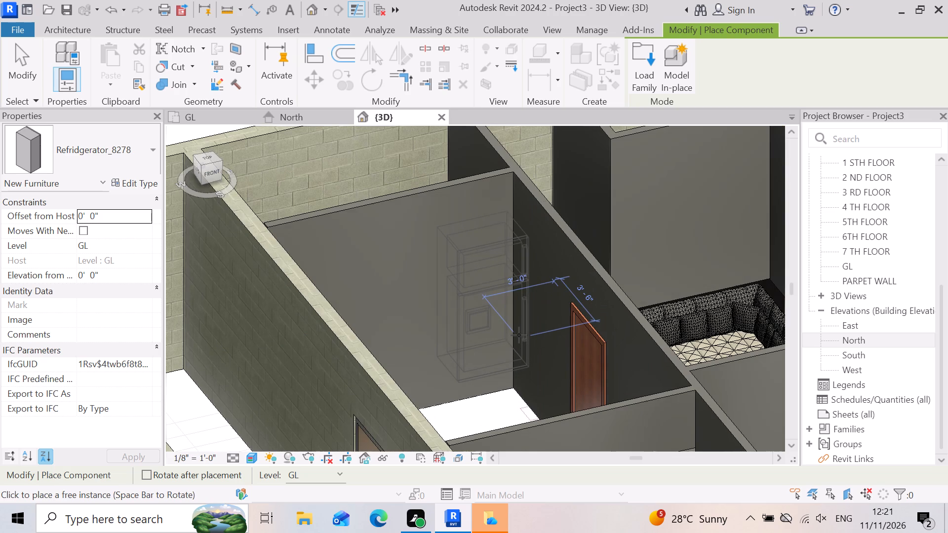
key(space)
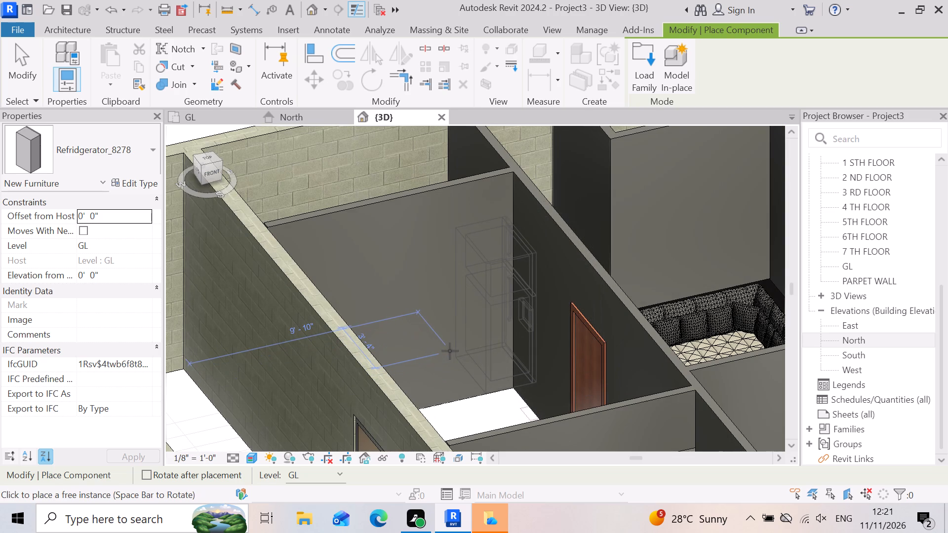
key(space)
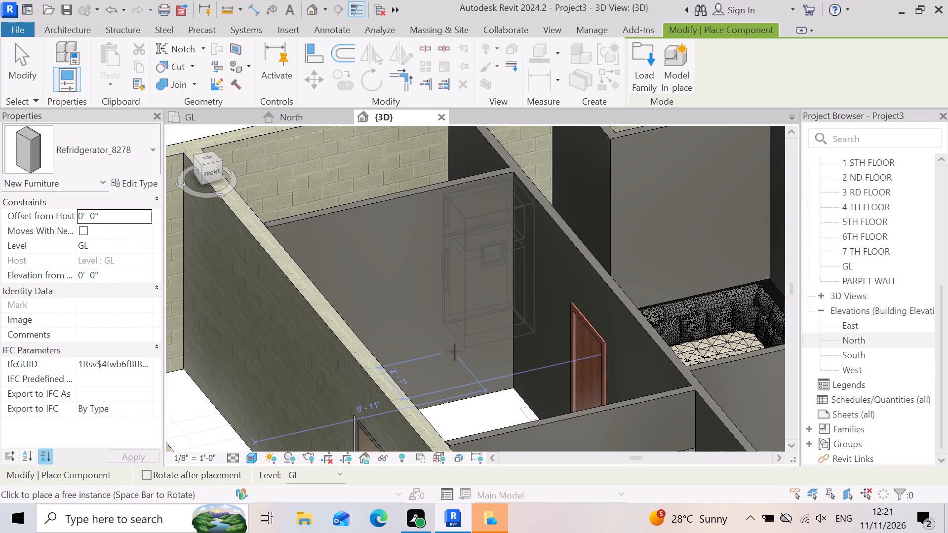
key(space)
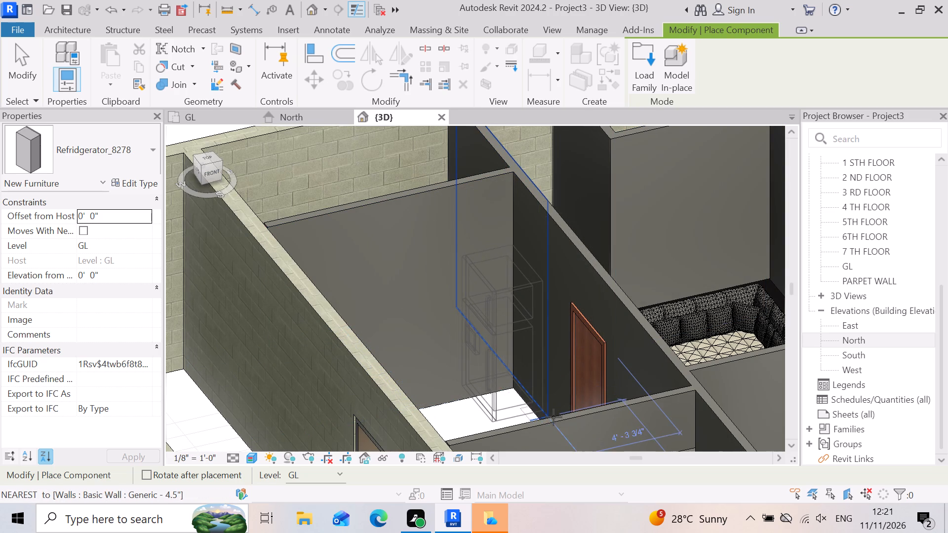
drag(565, 422, 570, 425)
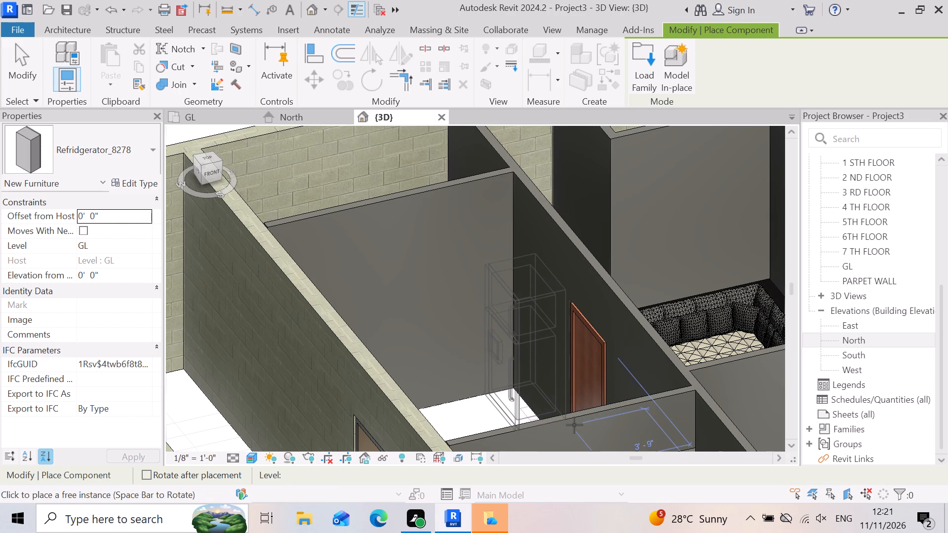
key(Escape)
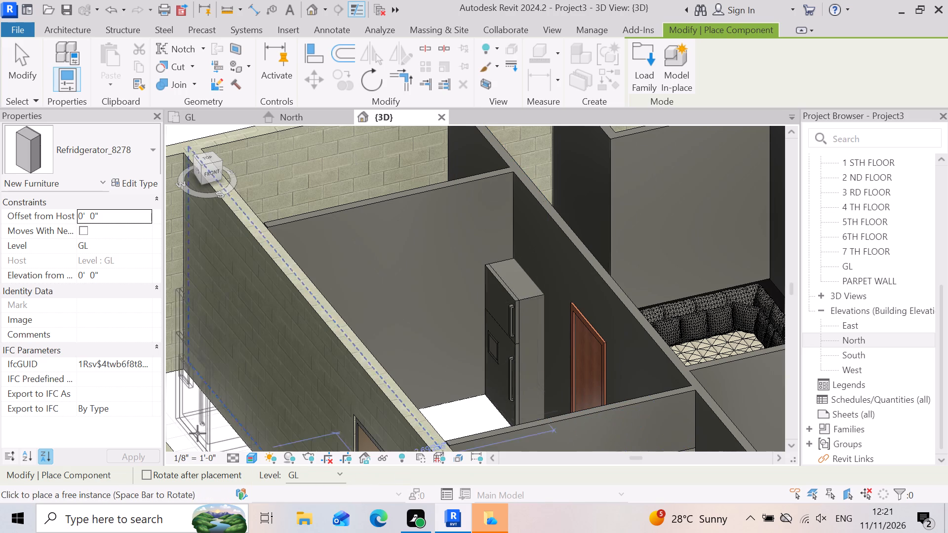
key(Escape)
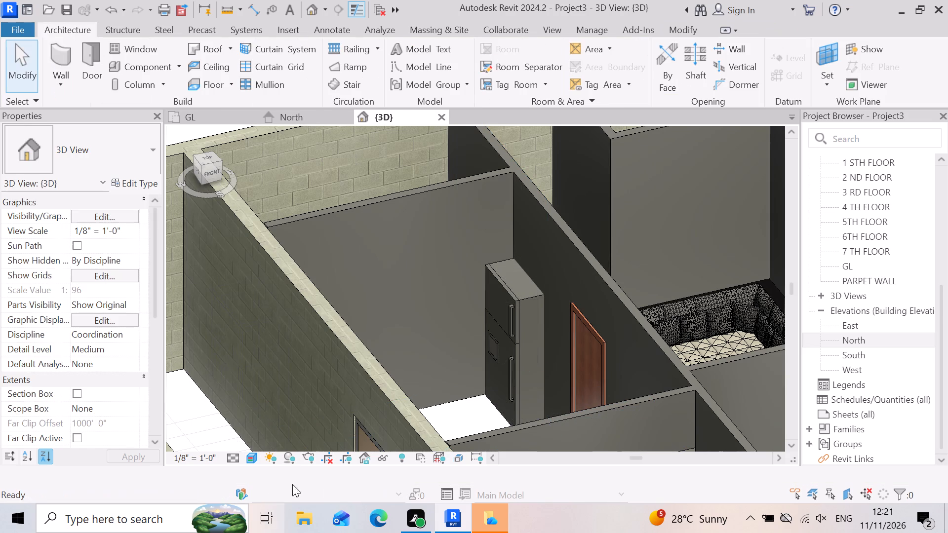
In the GL floor plan, nudge the kitchen refrigerator south along the partition until it sits just short of the wooden door's swing.
scroll(506, 366, up, 5)
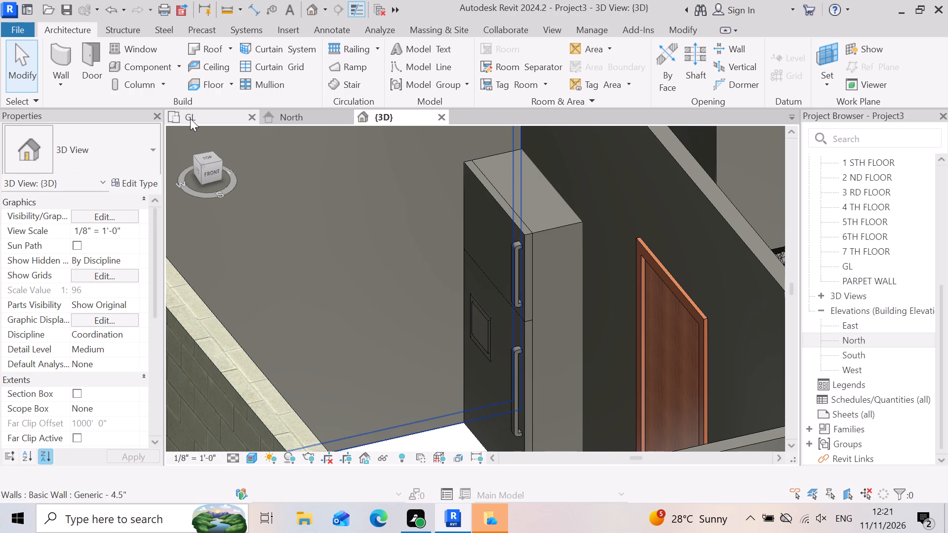
click(202, 115)
scroll(417, 401, down, 2)
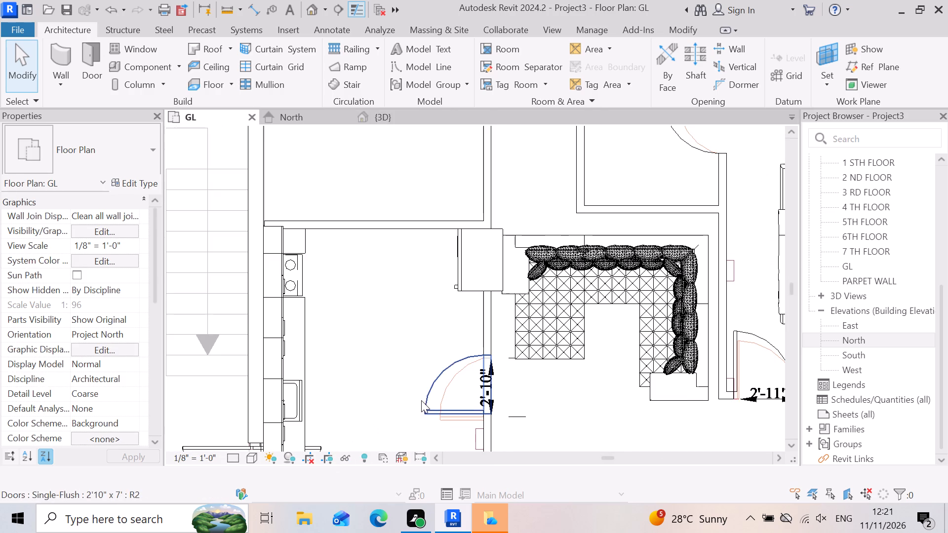
click(454, 286)
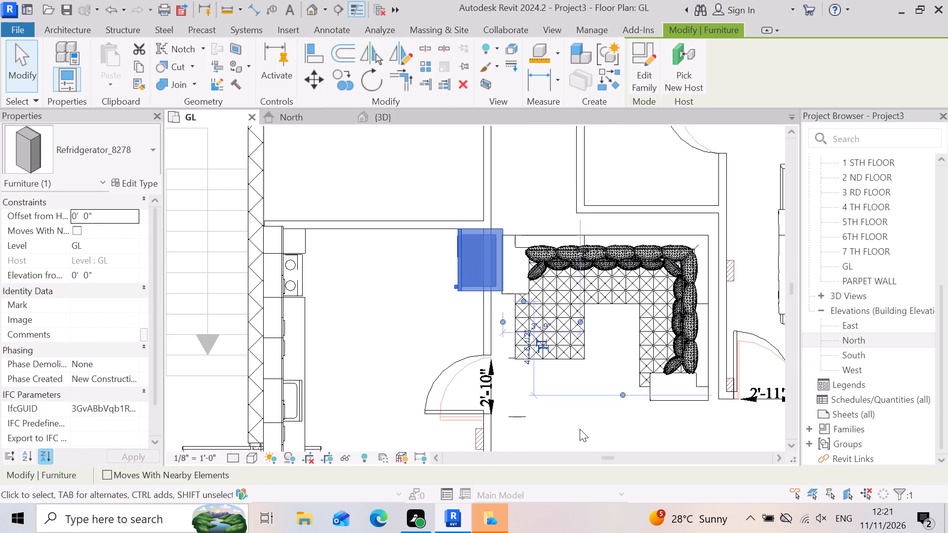
key(Down)
key(Down)
key(Down)
key(Down)
key(Down)
key(Down)
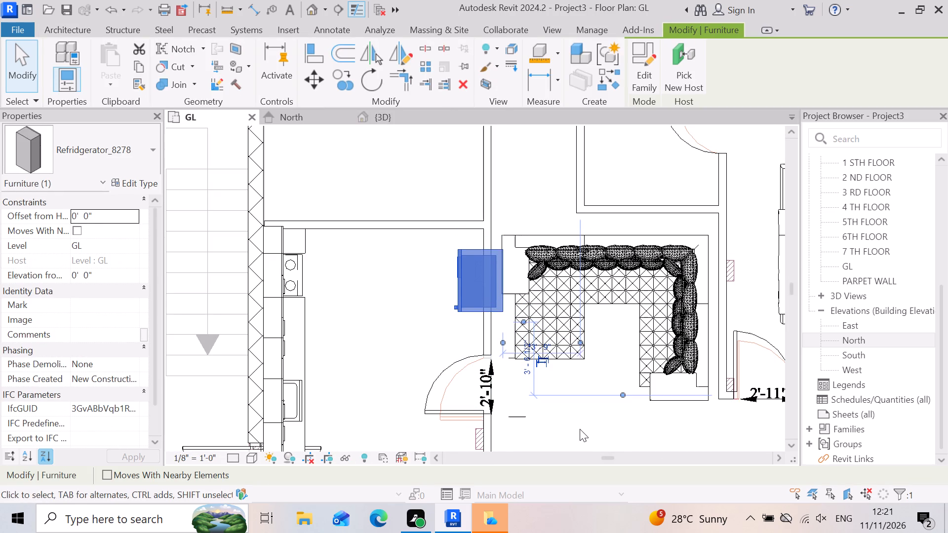
key(Down)
key(Down)
key(Down)
key(Down)
key(Down)
key(Down)
key(Down)
key(Down)
key(Down)
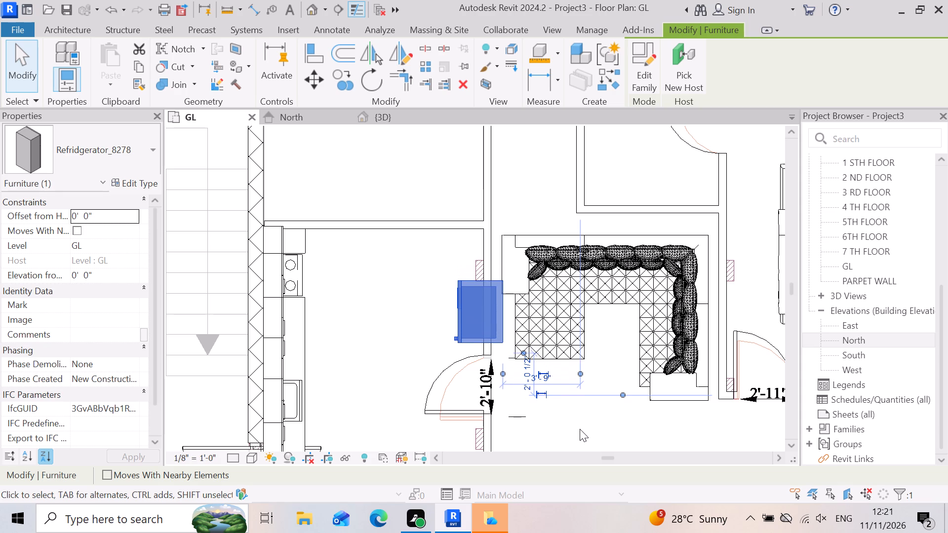
Nudge the refrigerator west out of the partition so its back sits against the kitchen side of the wall.
key(Left)
key(Left)
key(Left)
key(Left)
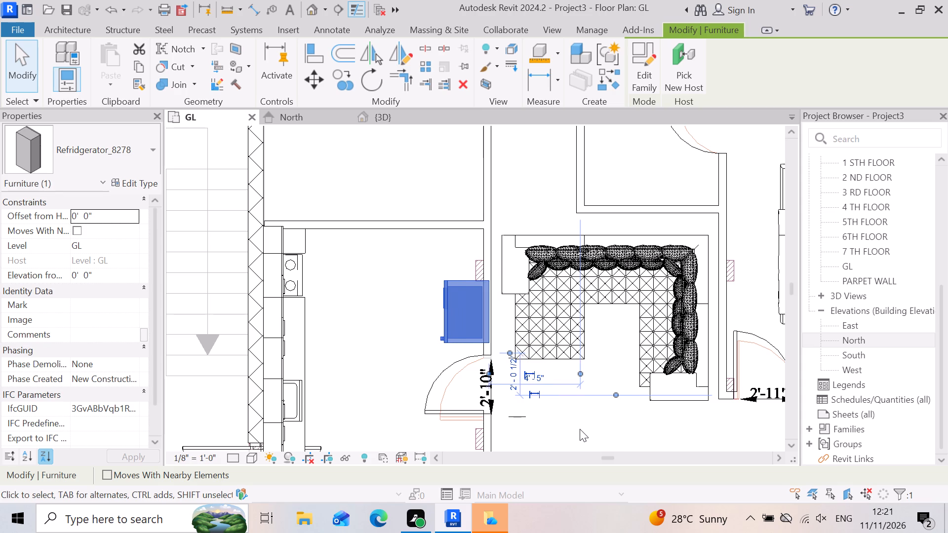
key(Left)
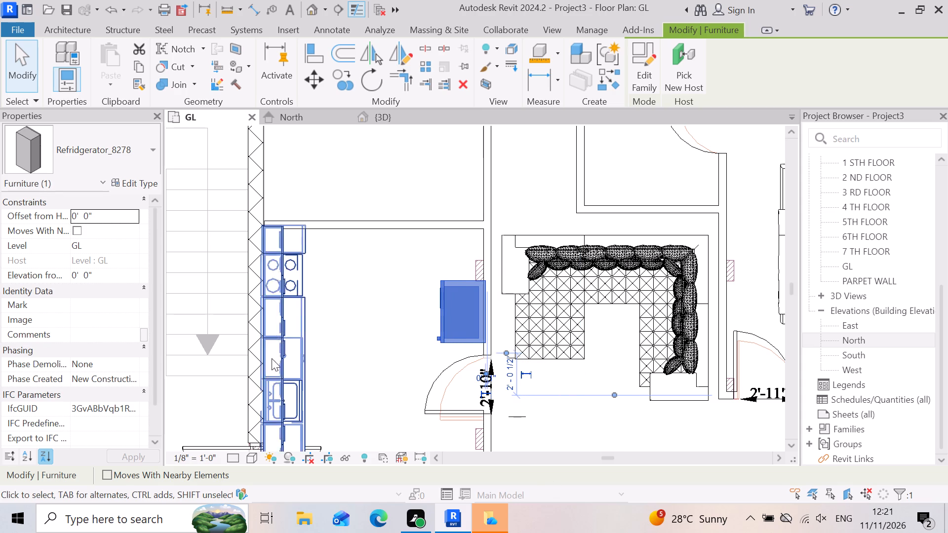
Examine the repositioned kitchen refrigerator in the 3D view, checking how it sits against the wall and beside the wooden door.
click(400, 122)
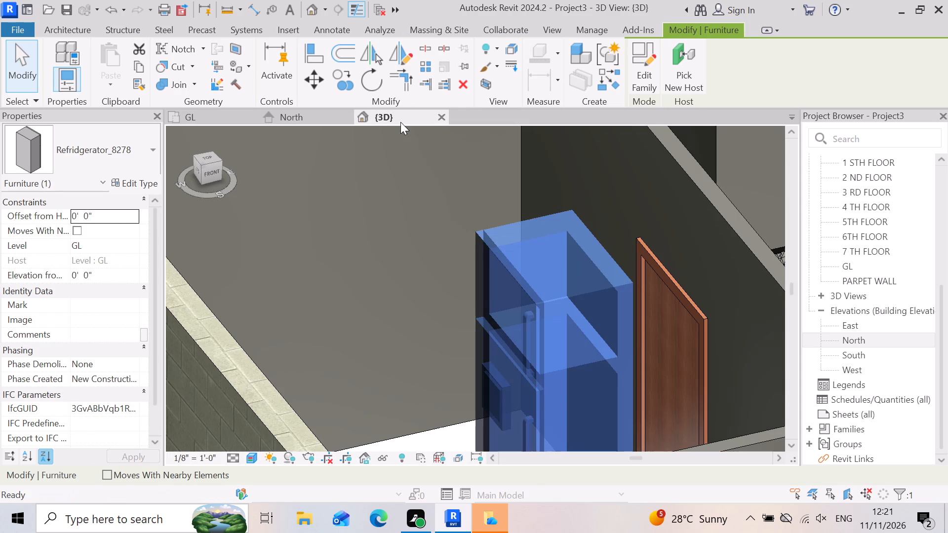
scroll(555, 200, down, 4)
key(Escape)
scroll(570, 323, up, 2)
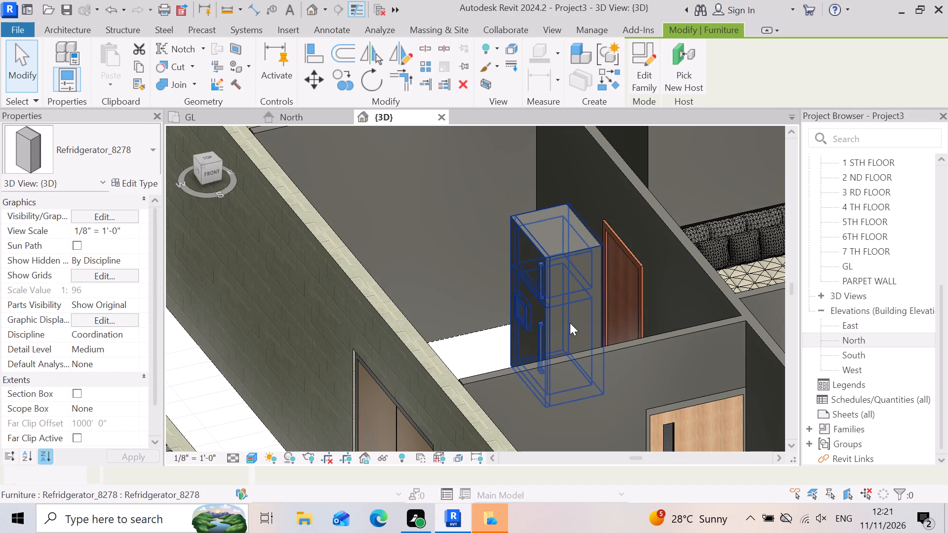
scroll(544, 347, up, 2)
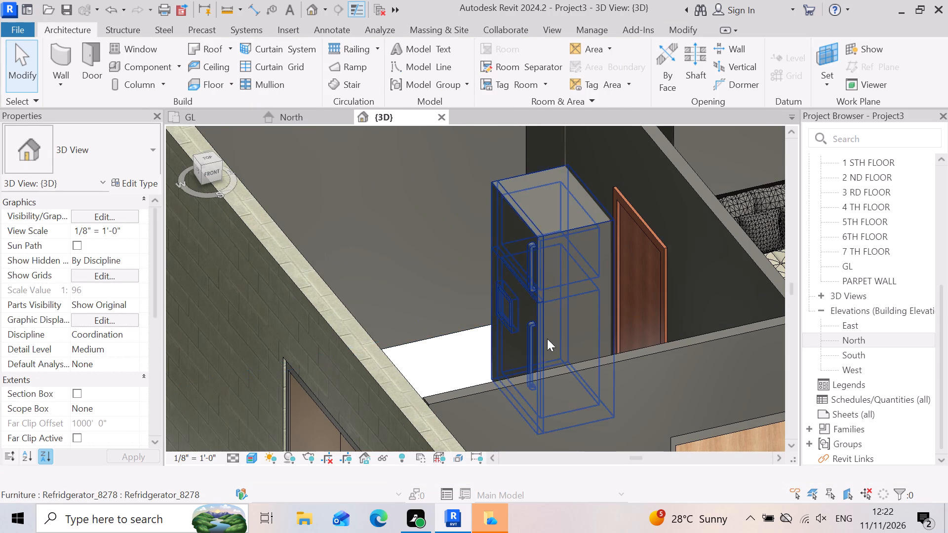
scroll(547, 339, up, 1)
key(Escape)
scroll(416, 248, down, 3)
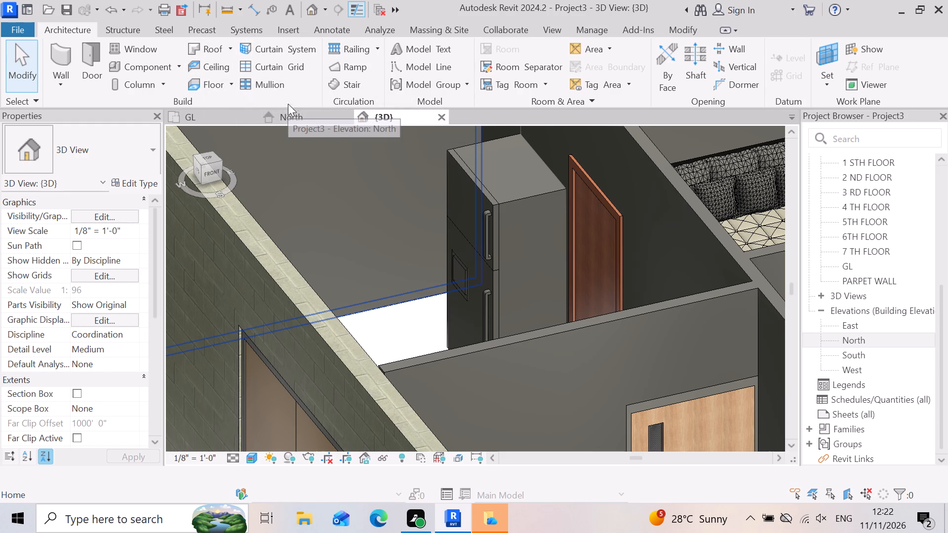
scroll(381, 291, down, 3)
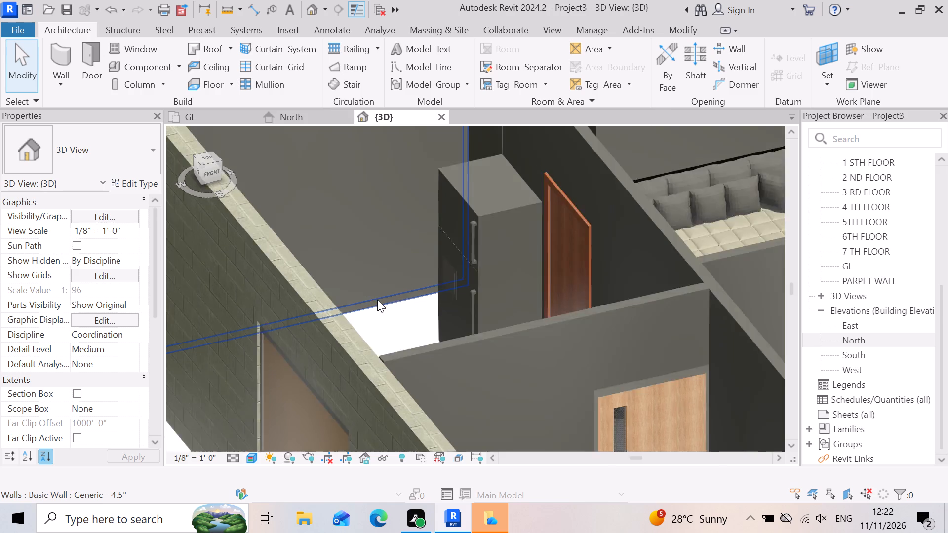
scroll(377, 300, down, 3)
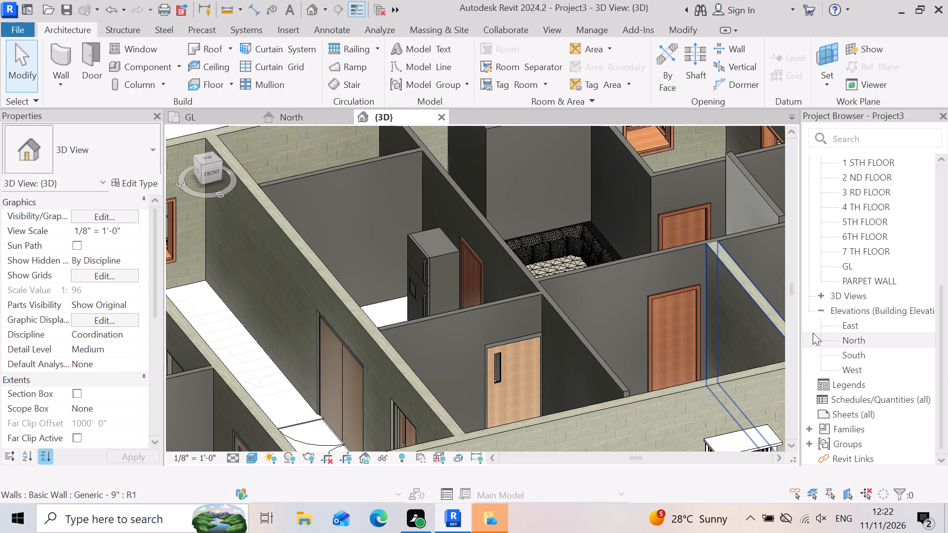
scroll(472, 291, up, 4)
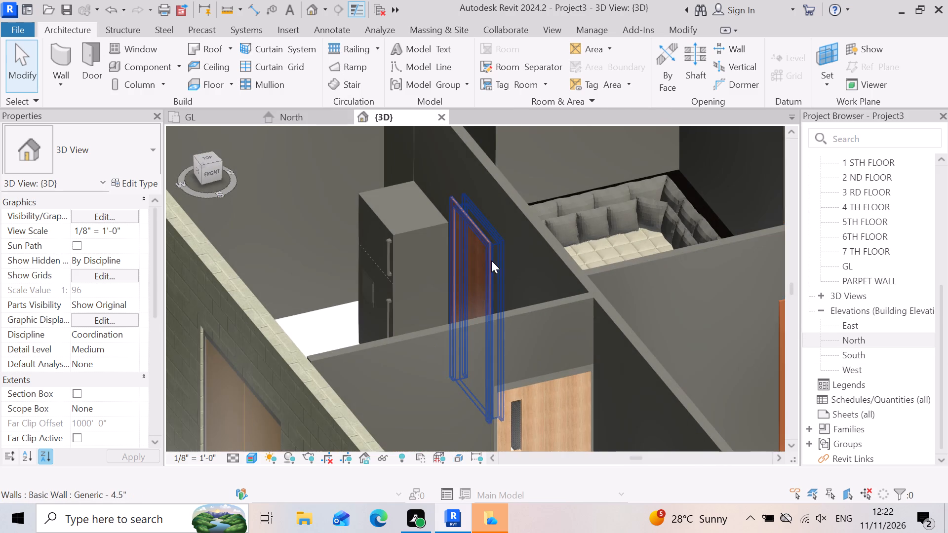
scroll(491, 261, down, 3)
scroll(593, 334, up, 2)
scroll(561, 313, down, 6)
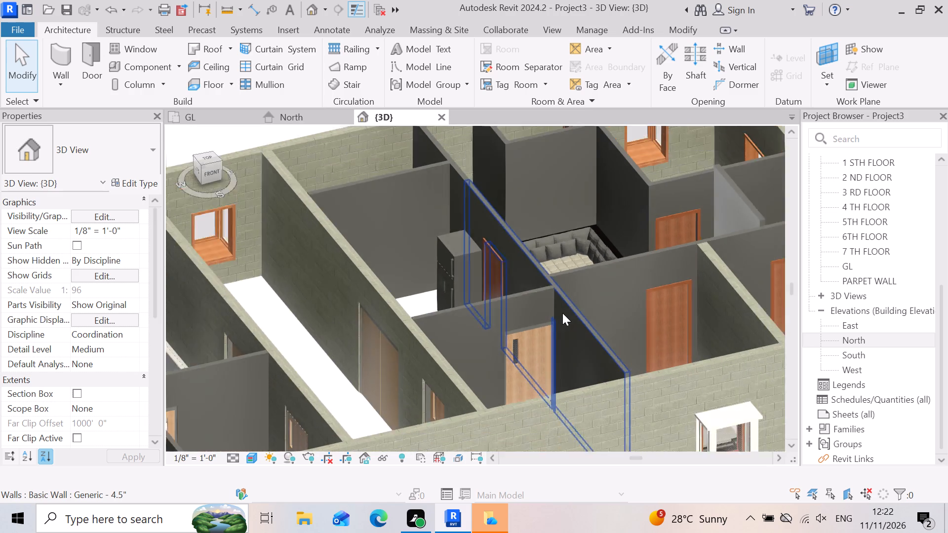
scroll(605, 278, up, 2)
Examine the flat at the building's opposite end in 3D, looking over its dining area, sofa room, bedrooms and doors.
scroll(527, 219, down, 5)
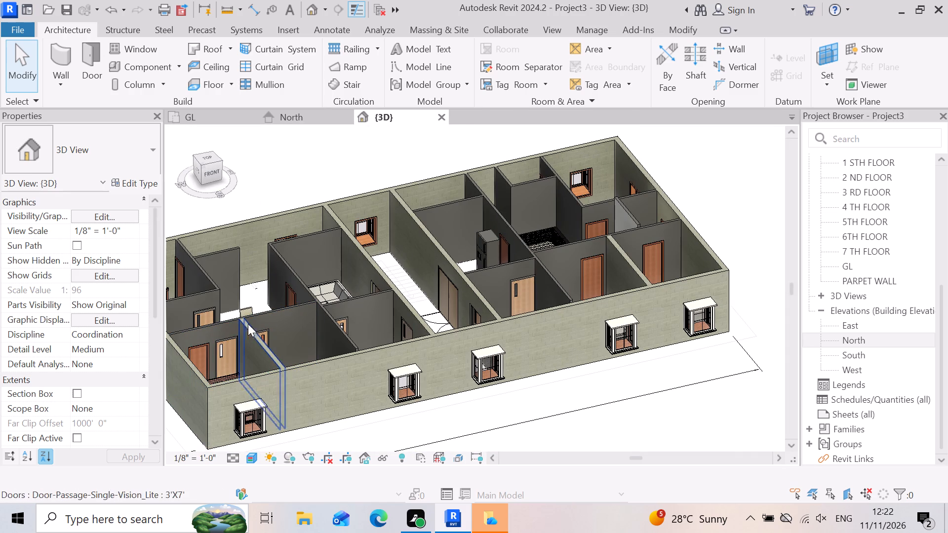
scroll(245, 317, up, 5)
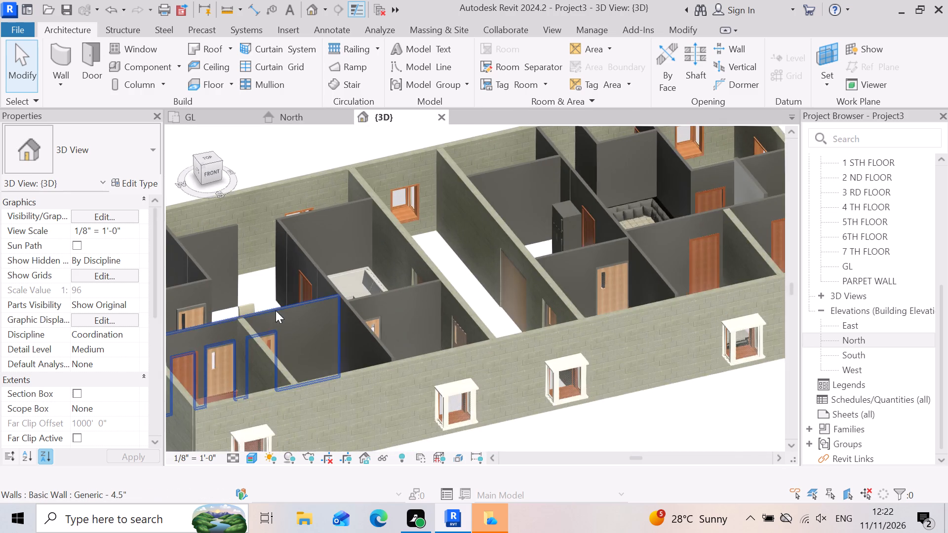
scroll(282, 314, up, 3)
scroll(512, 296, down, 3)
scroll(307, 305, up, 4)
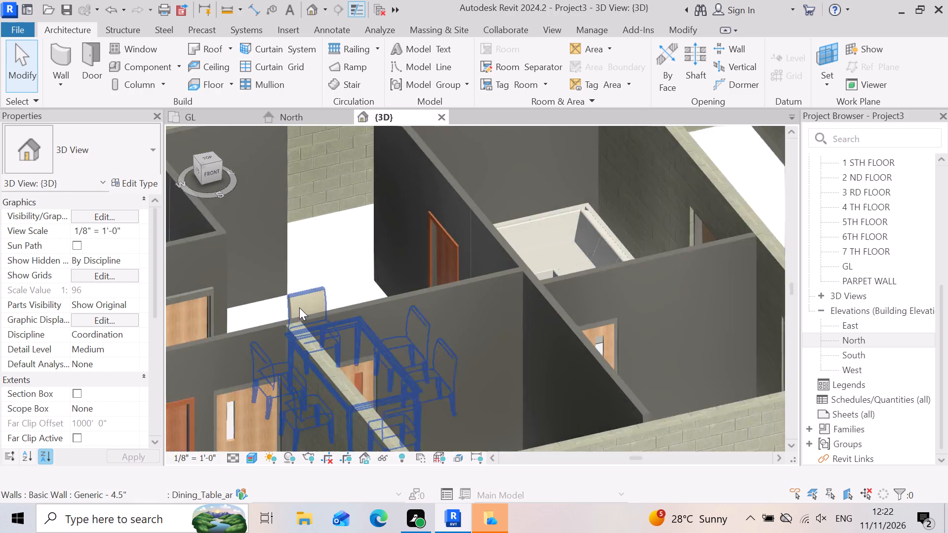
scroll(299, 307, up, 2)
shift+right_drag(602, 295, 586, 338)
shift+middle_drag(602, 295, 586, 338)
scroll(629, 314, down, 3)
scroll(560, 287, down, 4)
scroll(505, 397, up, 3)
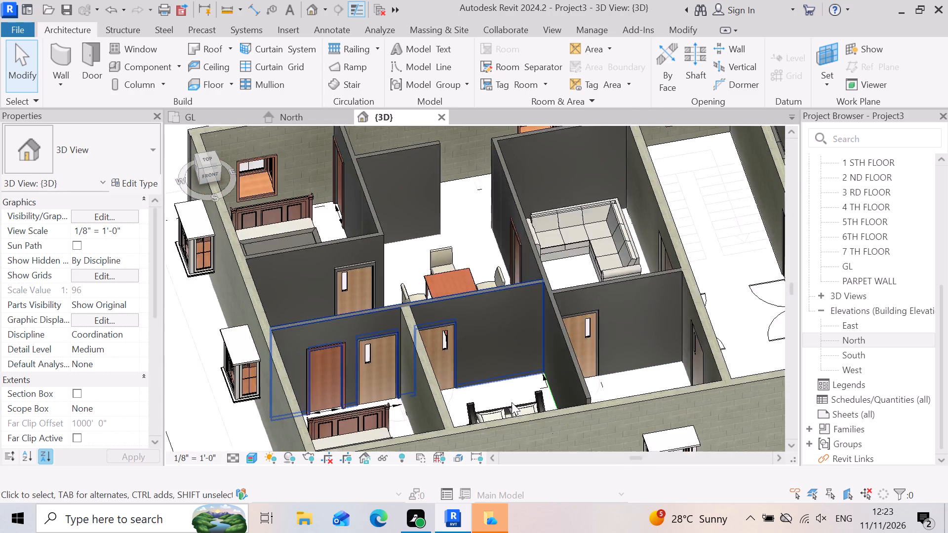
scroll(340, 355, up, 2)
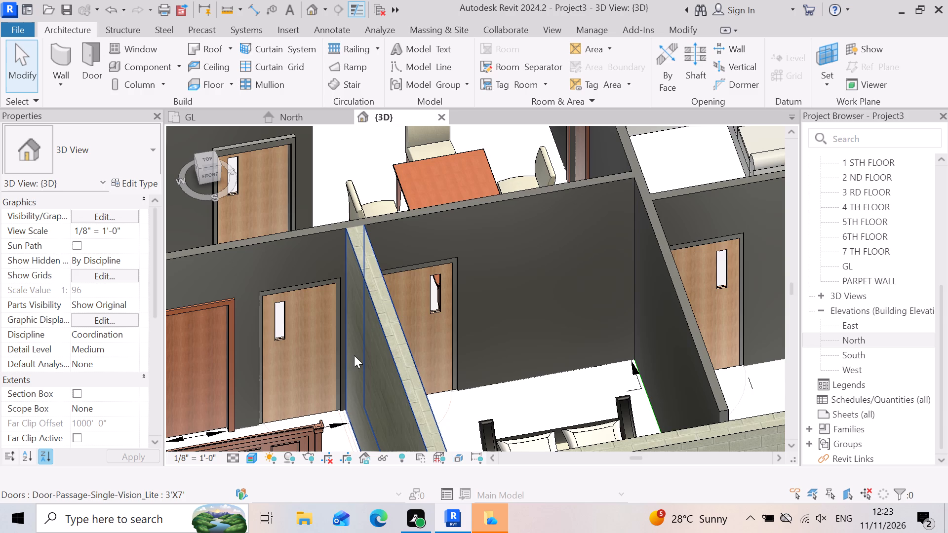
scroll(366, 328, up, 1)
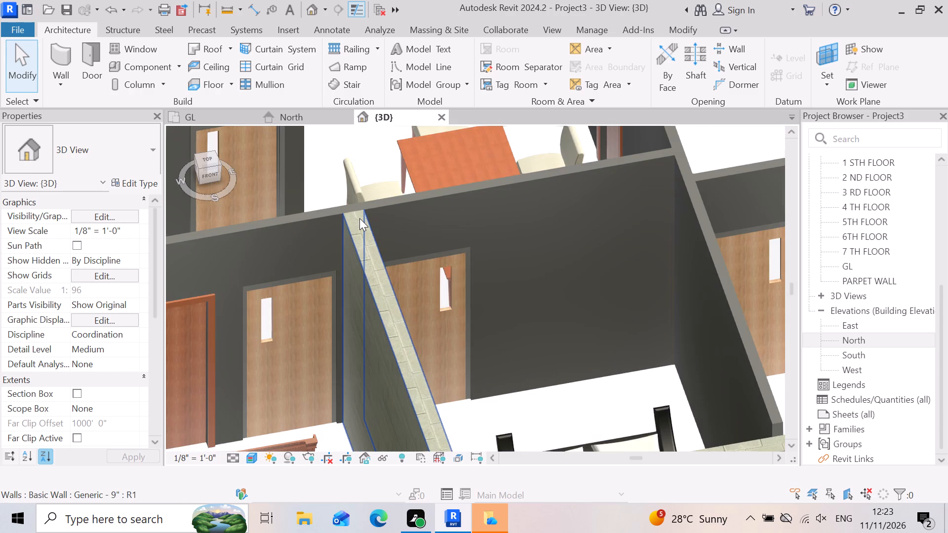
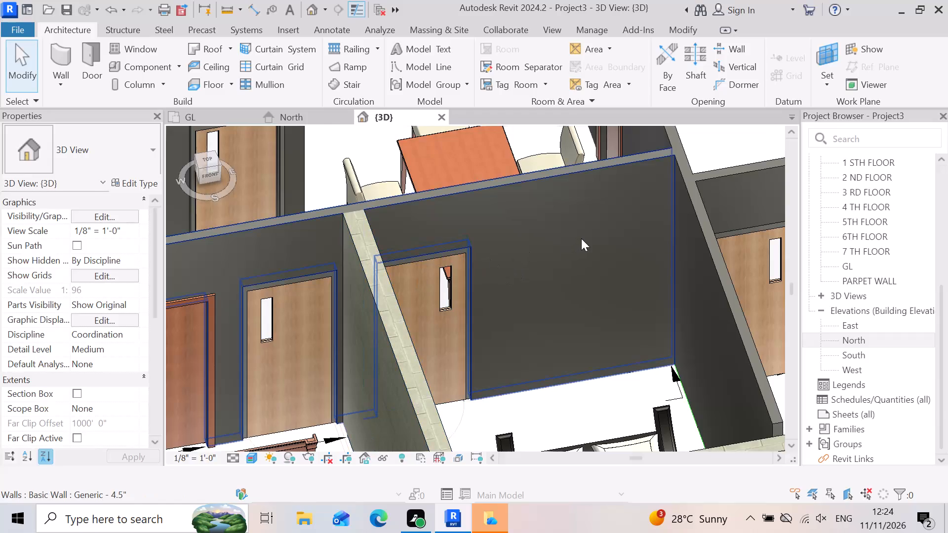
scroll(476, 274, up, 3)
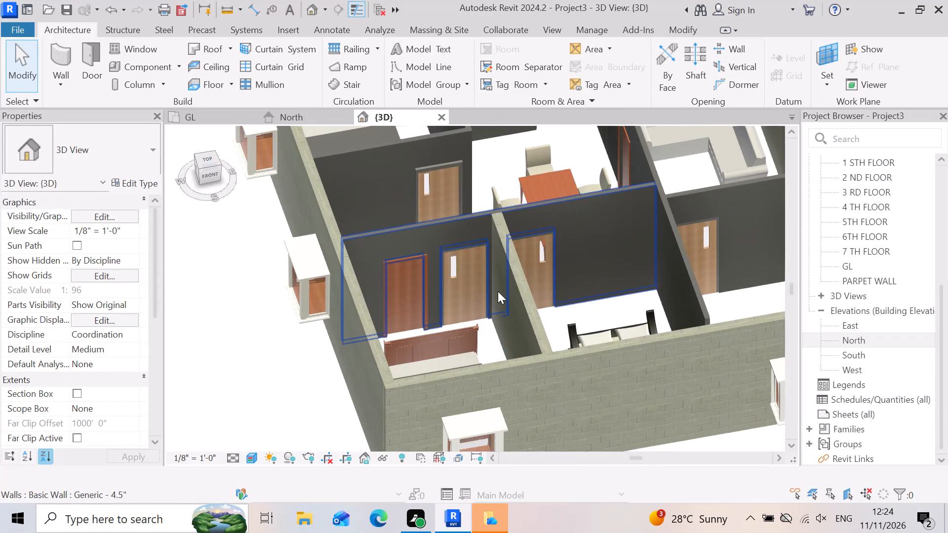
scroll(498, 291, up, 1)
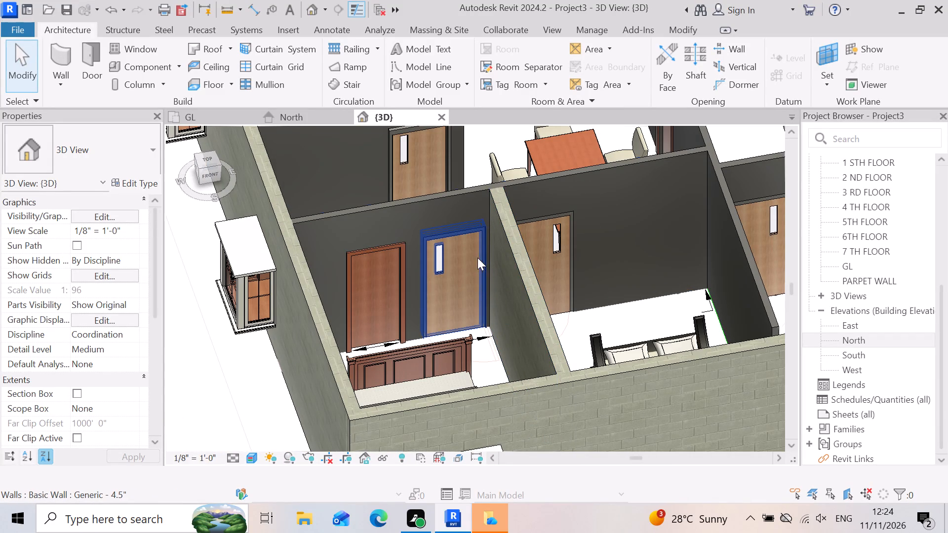
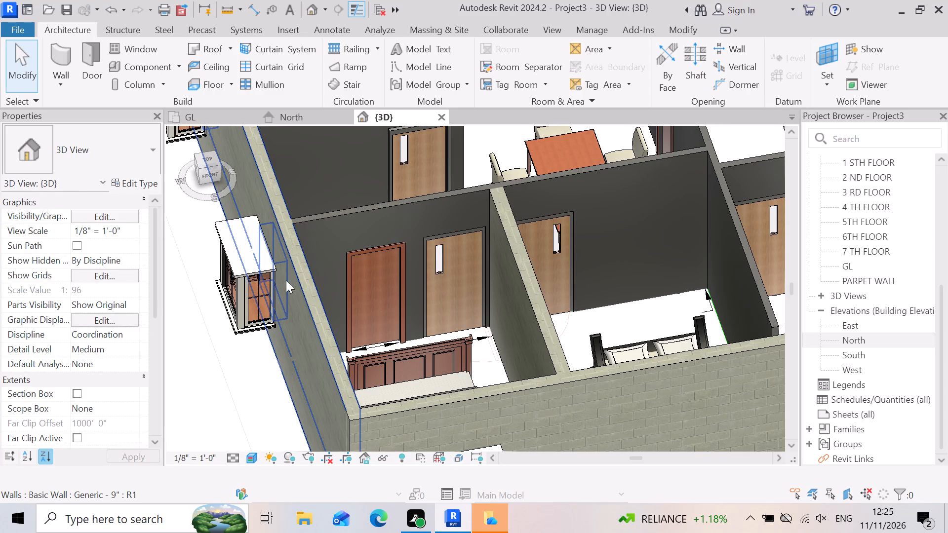
Examine the doors and furniture in the corner flat's bedrooms, dining area and living room in the 3D view.
scroll(347, 306, down, 5)
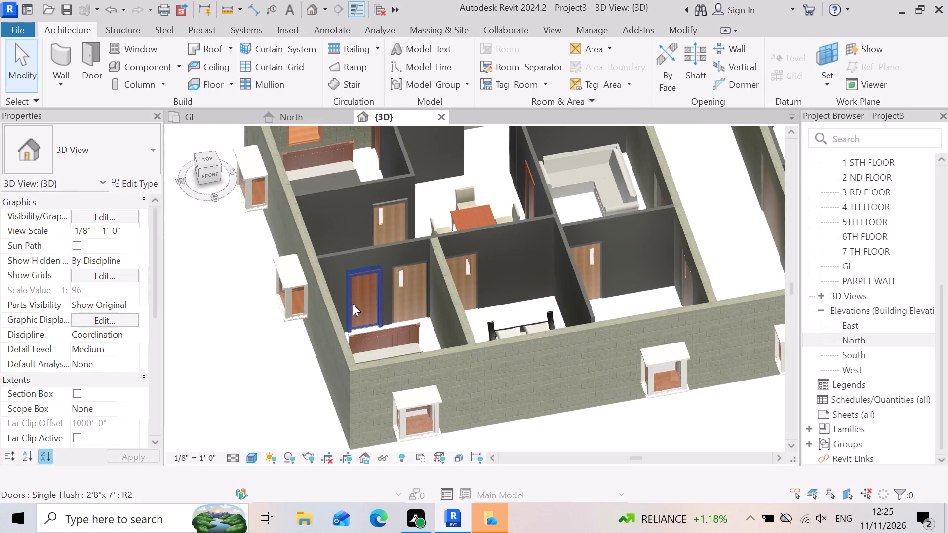
scroll(335, 317, up, 4)
scroll(399, 312, down, 2)
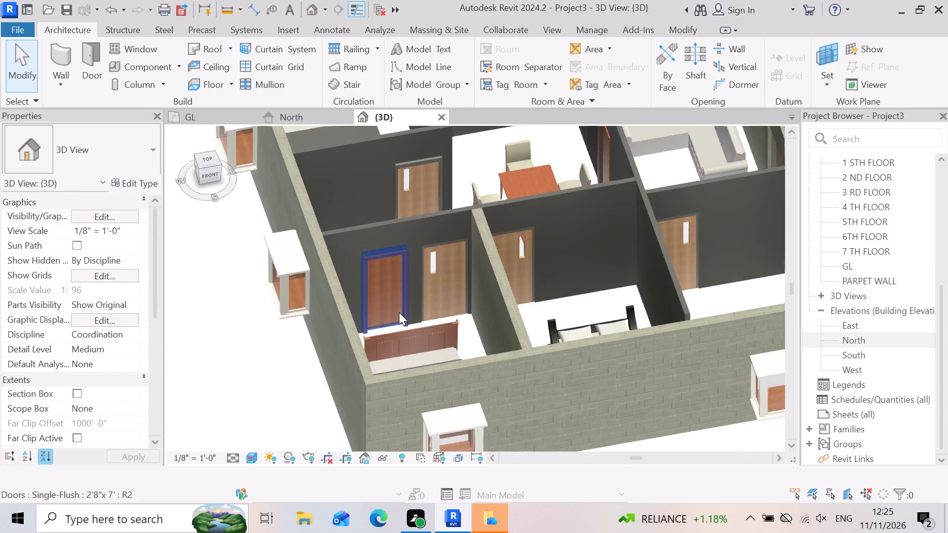
scroll(378, 310, down, 3)
scroll(296, 331, down, 2)
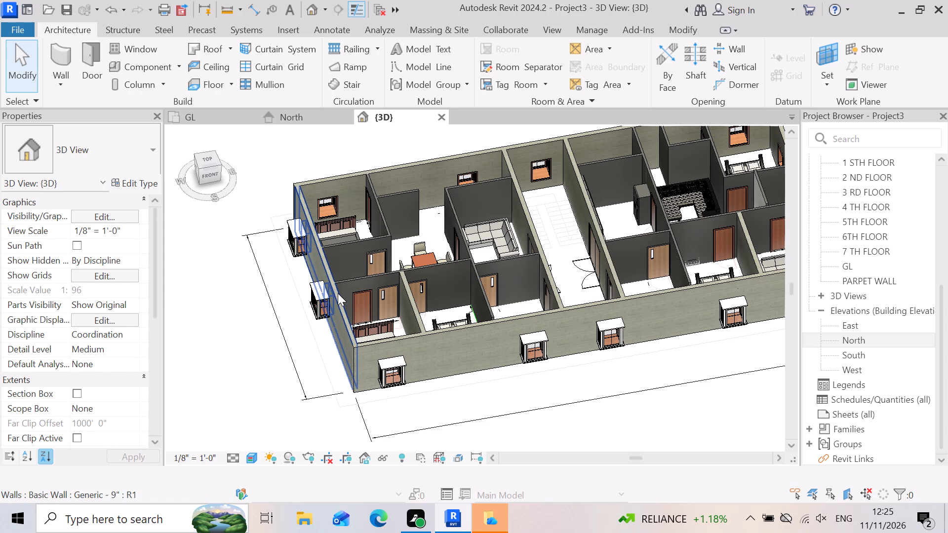
scroll(350, 289, up, 2)
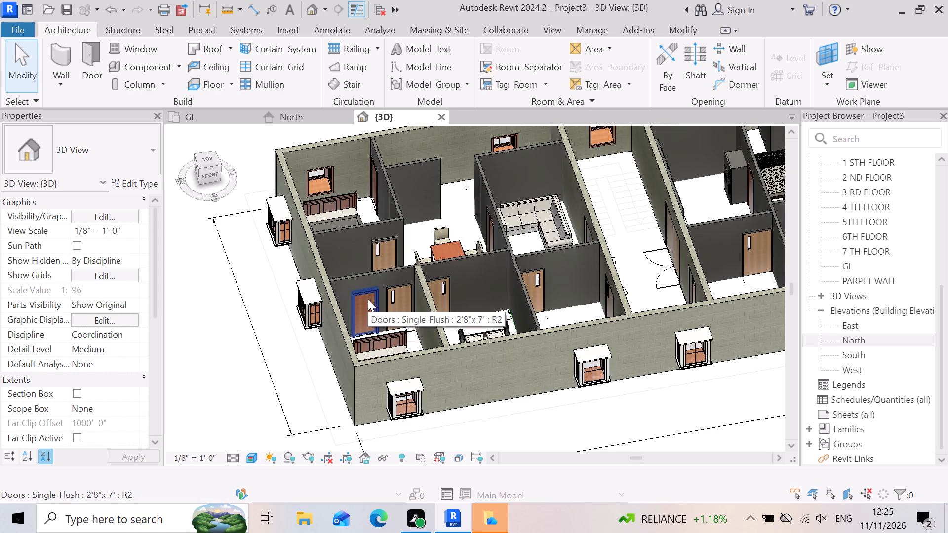
scroll(457, 384, up, 2)
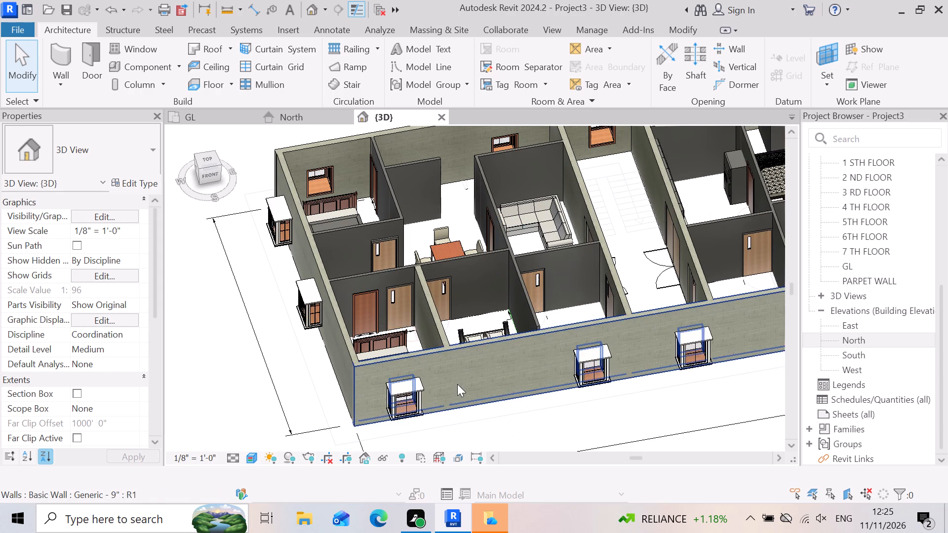
scroll(457, 384, up, 1)
scroll(436, 378, down, 3)
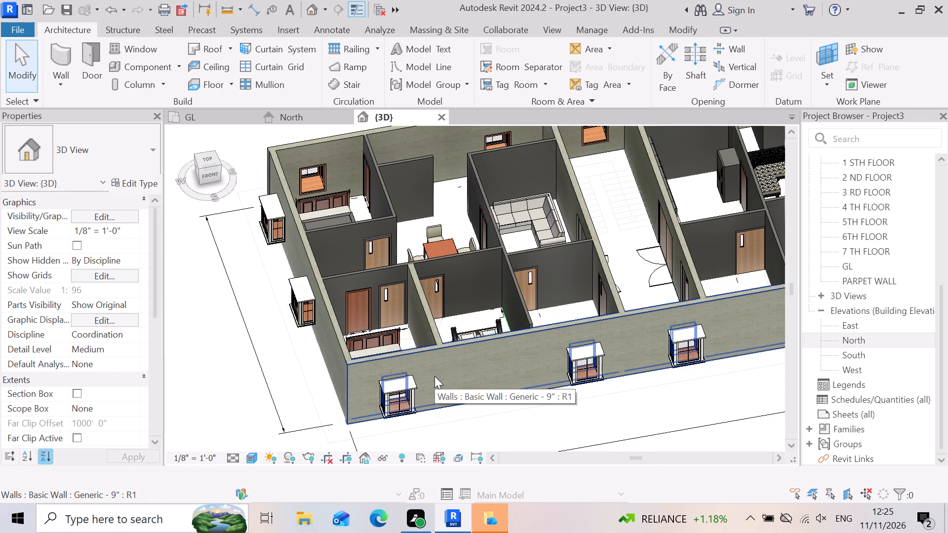
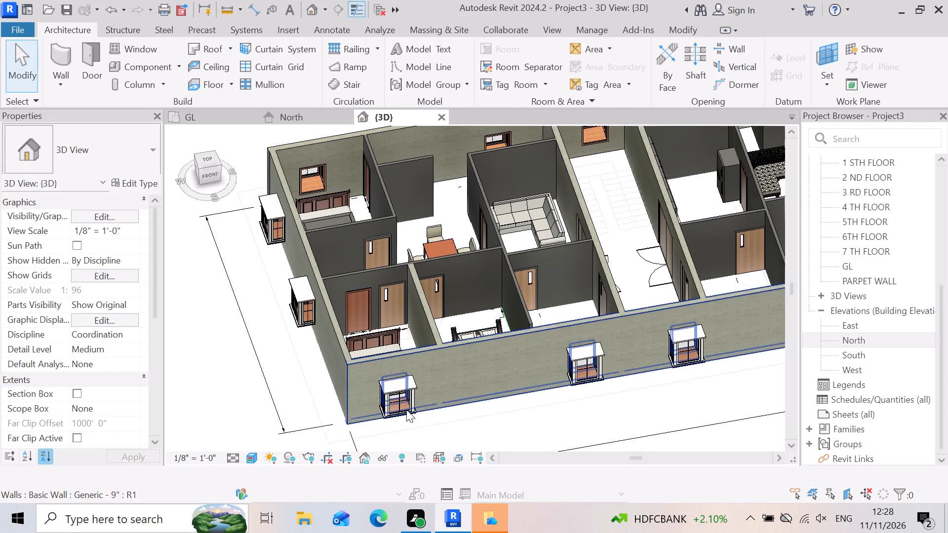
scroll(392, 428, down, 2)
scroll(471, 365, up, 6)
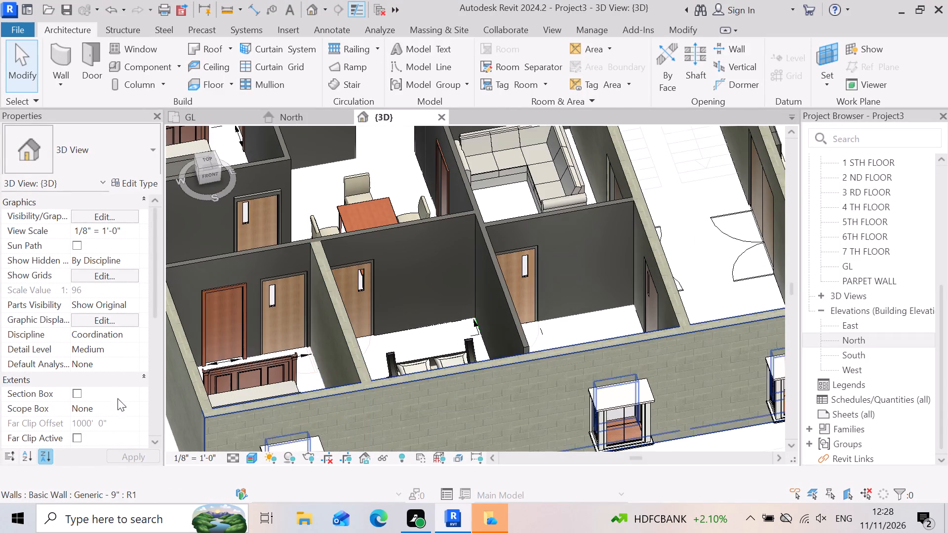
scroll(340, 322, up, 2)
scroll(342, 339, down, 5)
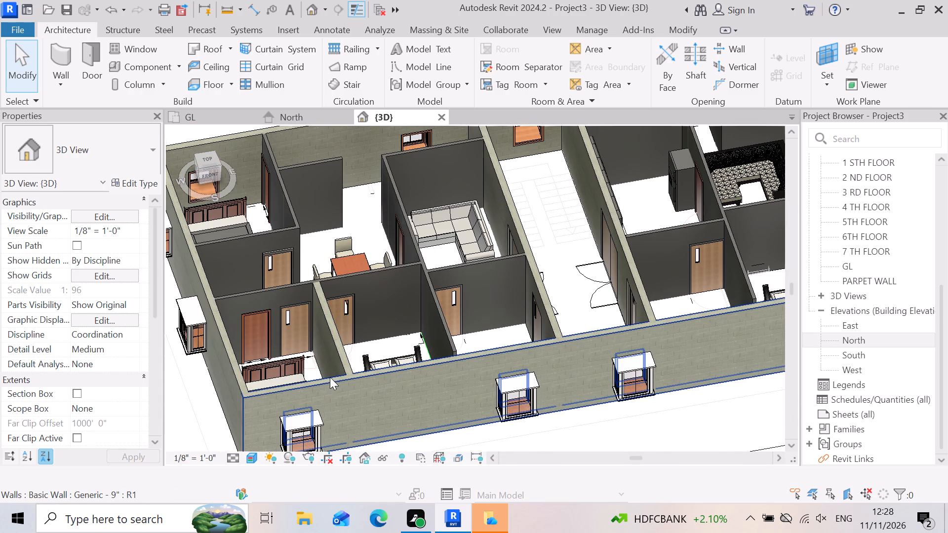
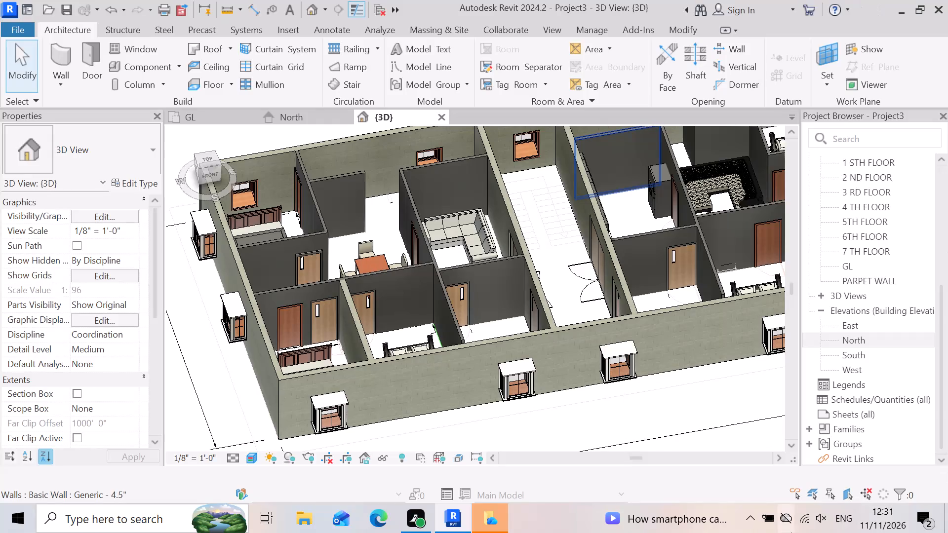
Examine the placement of the QueenKing_Bed_18429 in the front corner bedroom and the Double_Bed in the adjacent bedroom, selecting each bed.
scroll(383, 236, down, 2)
scroll(339, 304, up, 4)
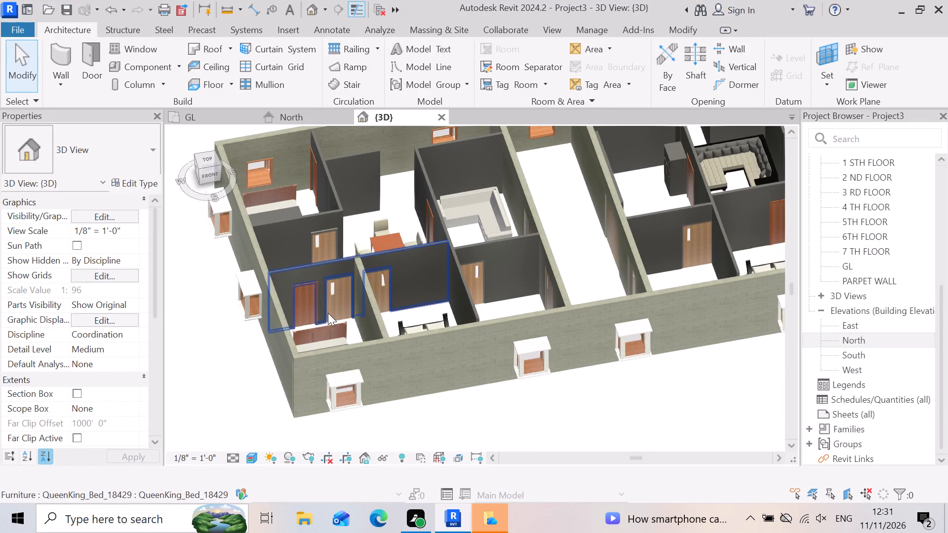
scroll(328, 313, up, 5)
scroll(554, 379, down, 3)
scroll(567, 312, down, 2)
scroll(462, 378, up, 4)
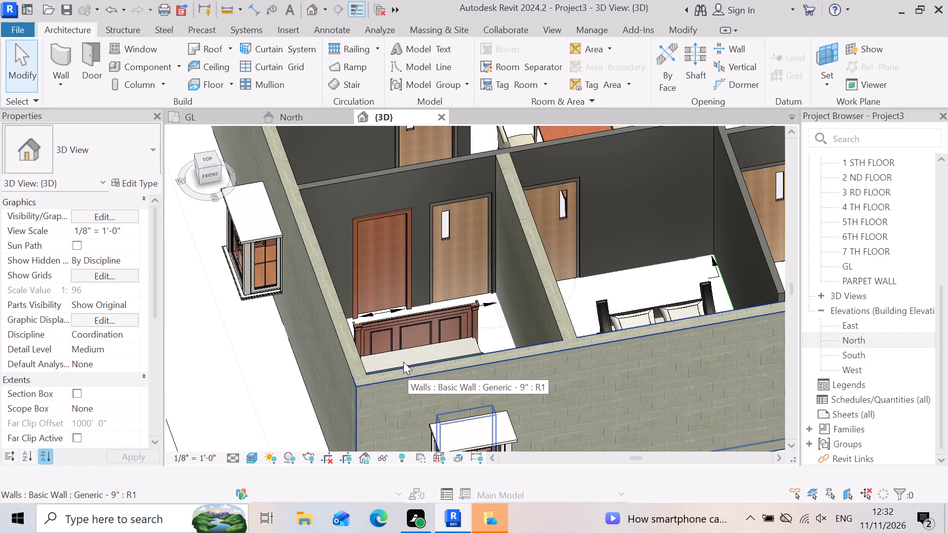
scroll(501, 319, down, 2)
scroll(472, 337, up, 3)
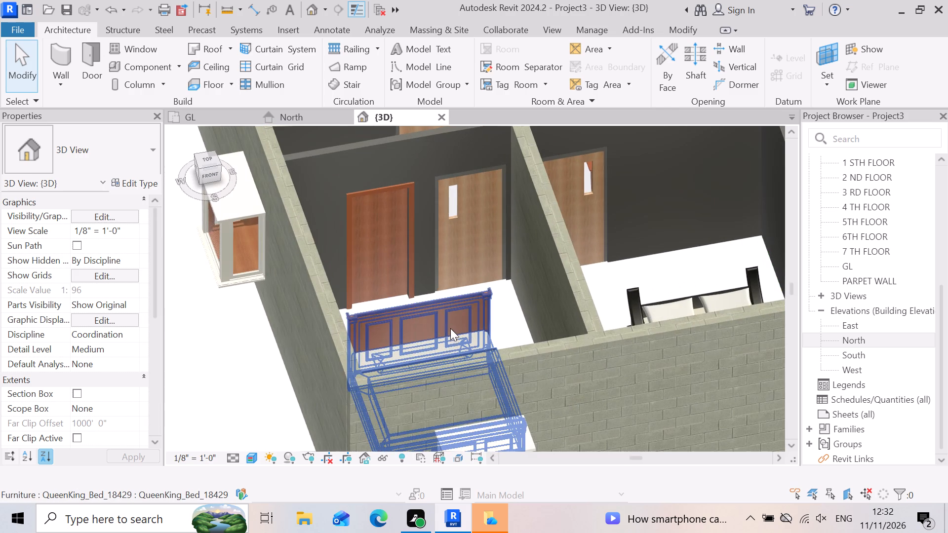
click(438, 321)
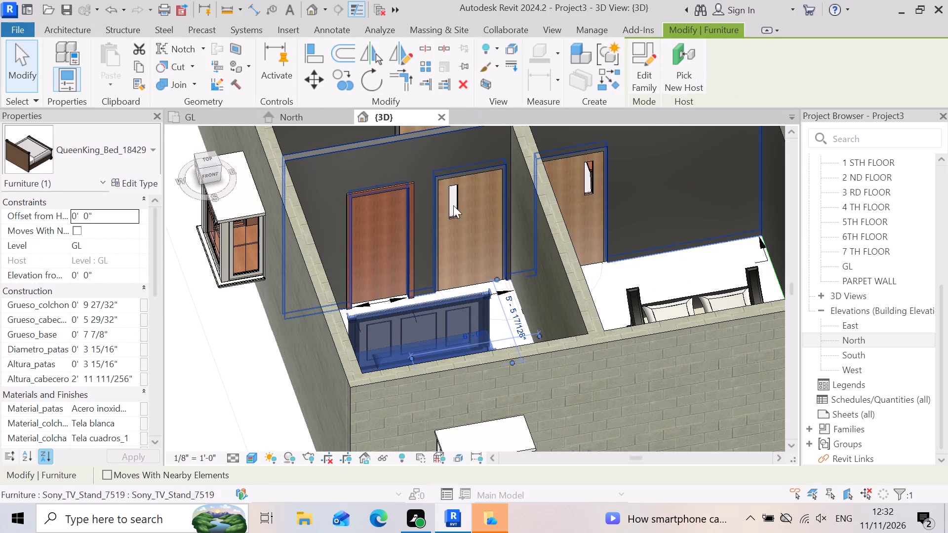
scroll(684, 282, down, 3)
scroll(684, 298, up, 3)
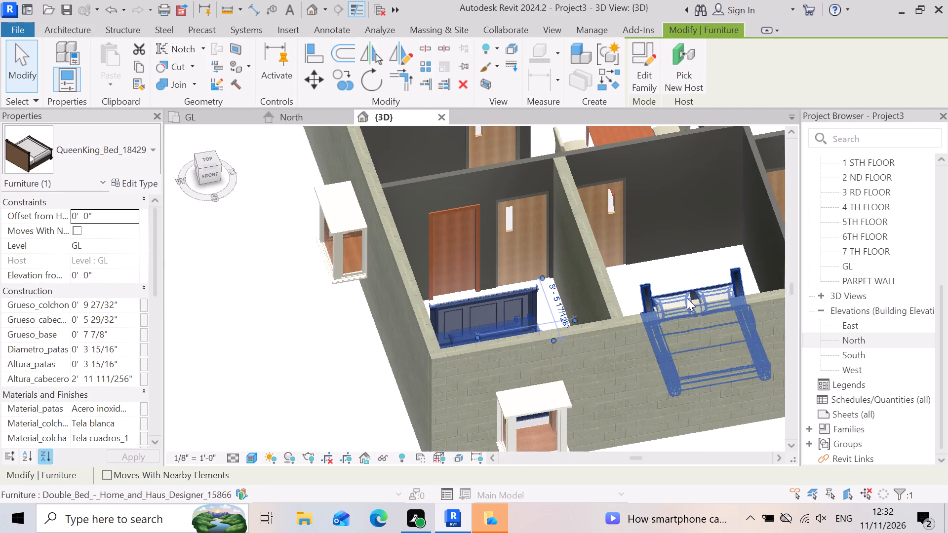
scroll(687, 298, up, 3)
click(682, 303)
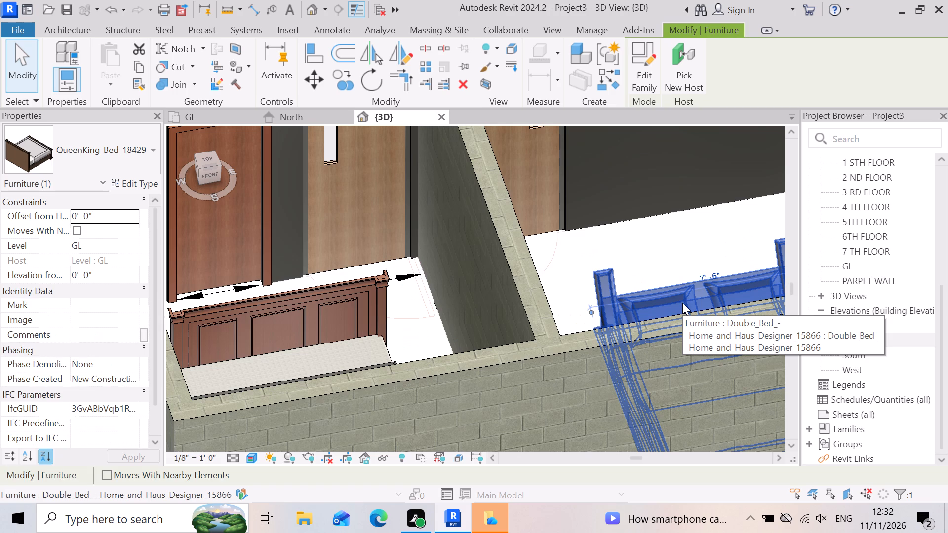
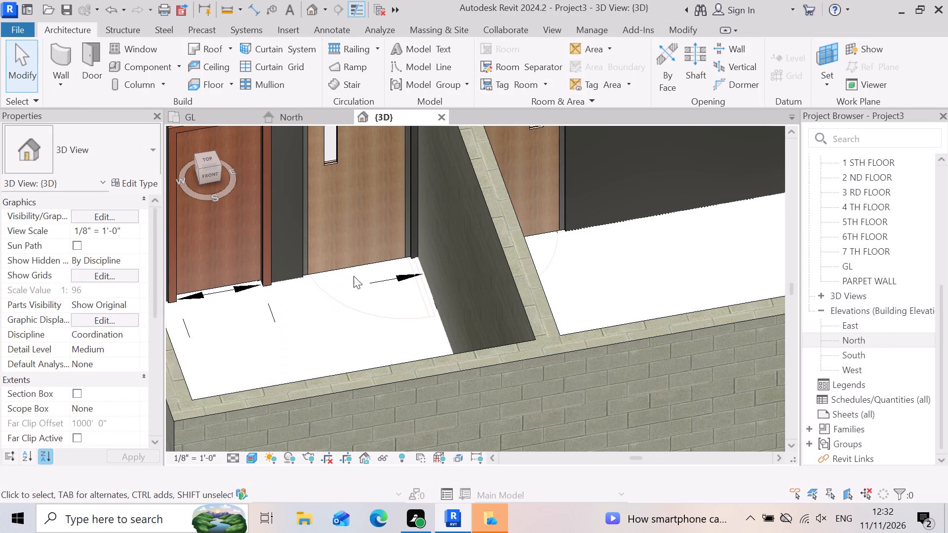
Examine the corner bedroom from several sides, checking the QueenKing_Bed_18429 against the walls, door, windows and wall-mounted TV.
scroll(360, 230, down, 8)
scroll(406, 337, down, 2)
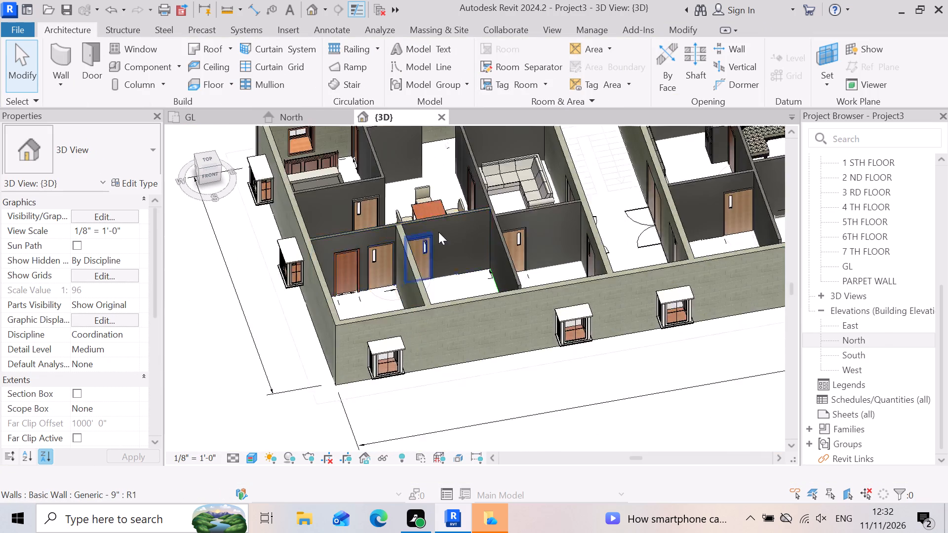
scroll(438, 232, up, 2)
scroll(448, 275, down, 3)
scroll(328, 167, up, 7)
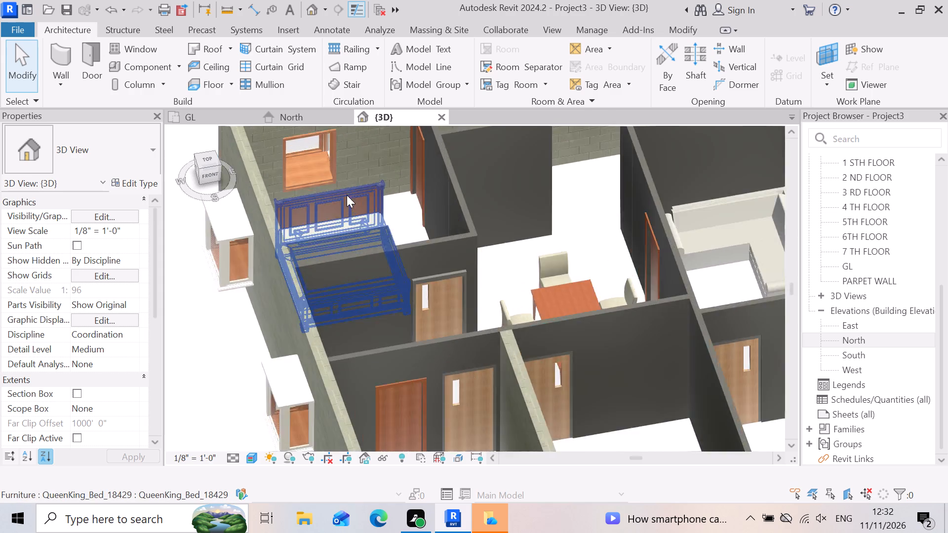
scroll(347, 195, up, 2)
scroll(247, 158, up, 2)
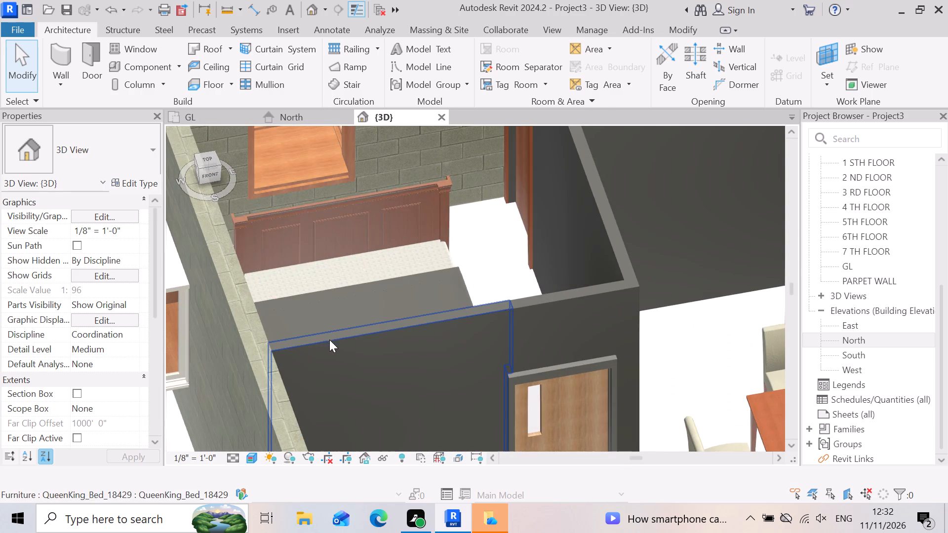
right_drag(334, 318, 399, 290)
middle_drag(323, 308, 396, 288)
shift+scroll(324, 293, up, 1)
scroll(273, 228, down, 5)
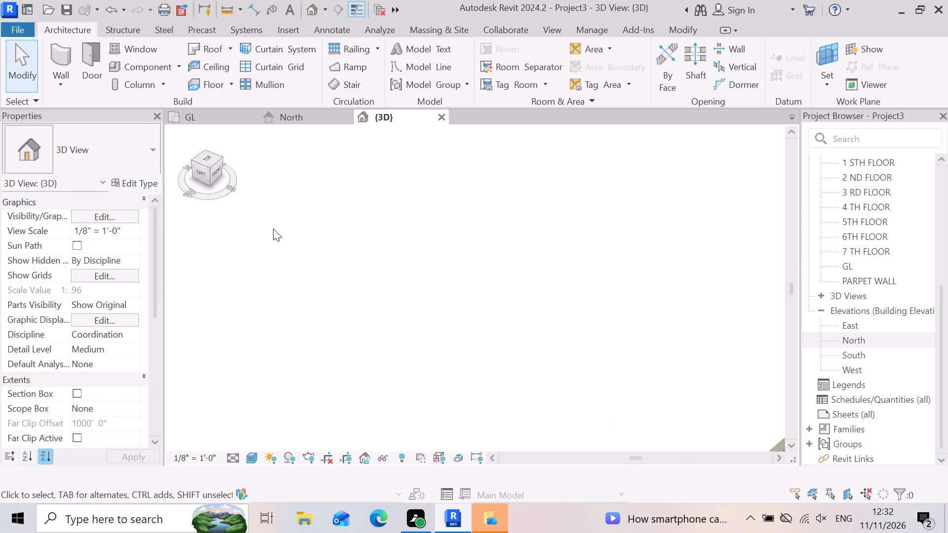
scroll(273, 228, down, 8)
scroll(514, 420, up, 5)
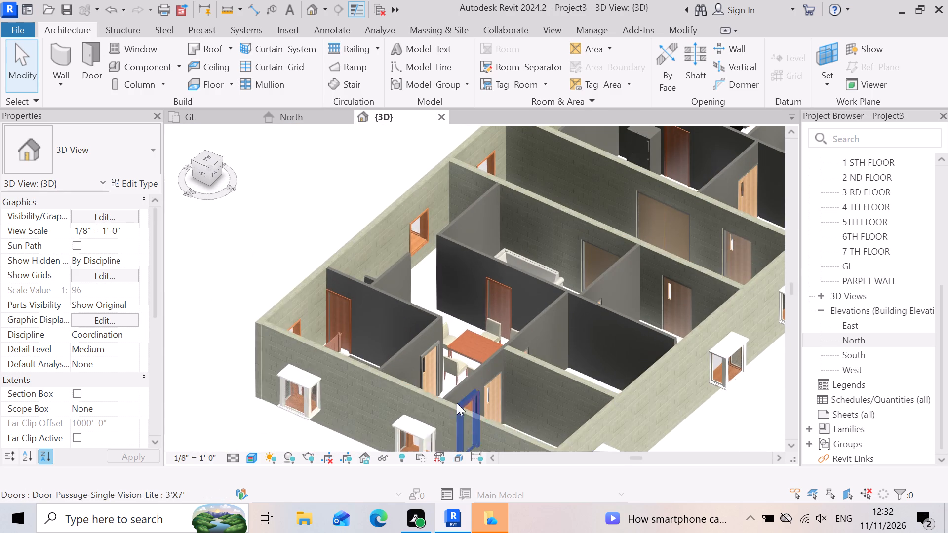
shift+middle_drag(417, 394, 486, 432)
shift+right_drag(417, 394, 487, 433)
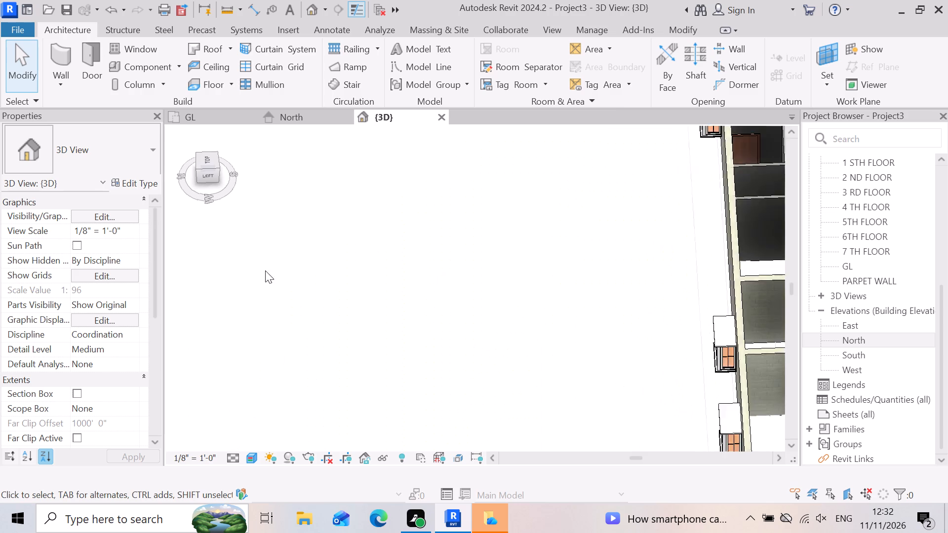
scroll(265, 270, down, 5)
scroll(598, 427, up, 10)
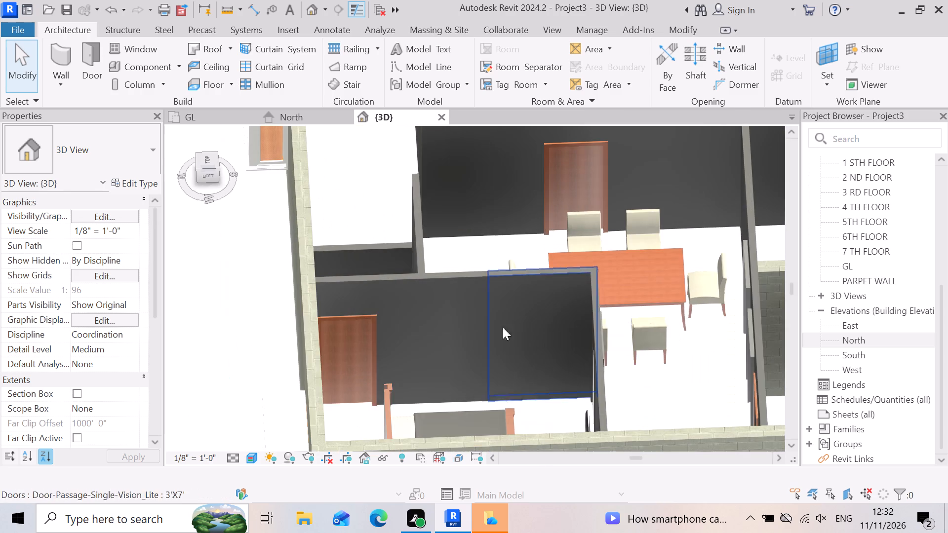
scroll(490, 300, down, 3)
scroll(509, 413, up, 8)
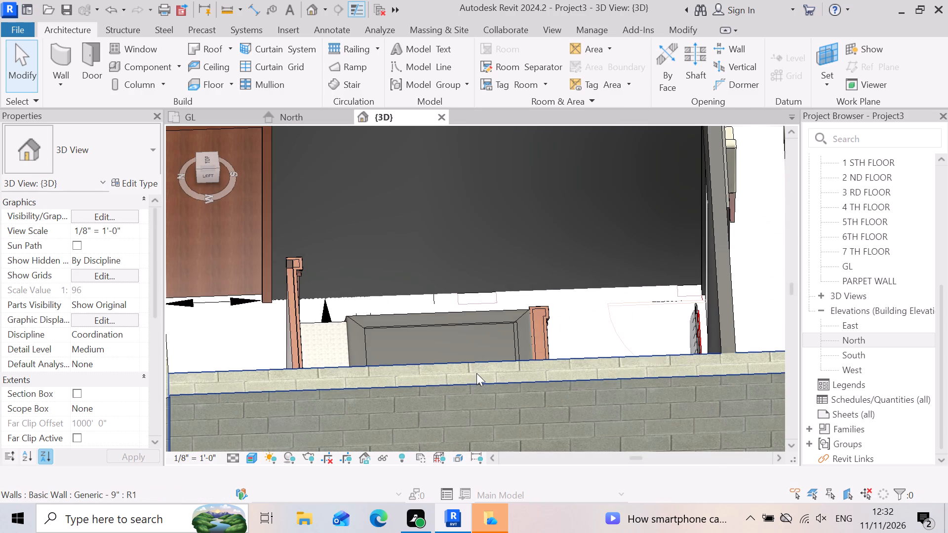
scroll(476, 370, up, 1)
shift+middle_drag(474, 364, 479, 345)
shift+right_drag(474, 364, 484, 353)
scroll(528, 399, down, 5)
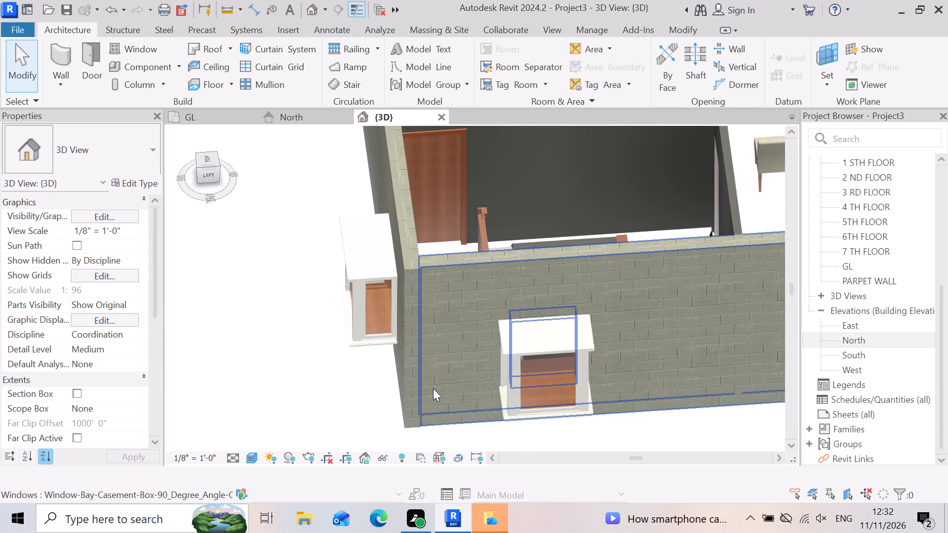
scroll(440, 362, down, 3)
right_drag(424, 401, 430, 401)
shift+middle_drag(424, 401, 430, 401)
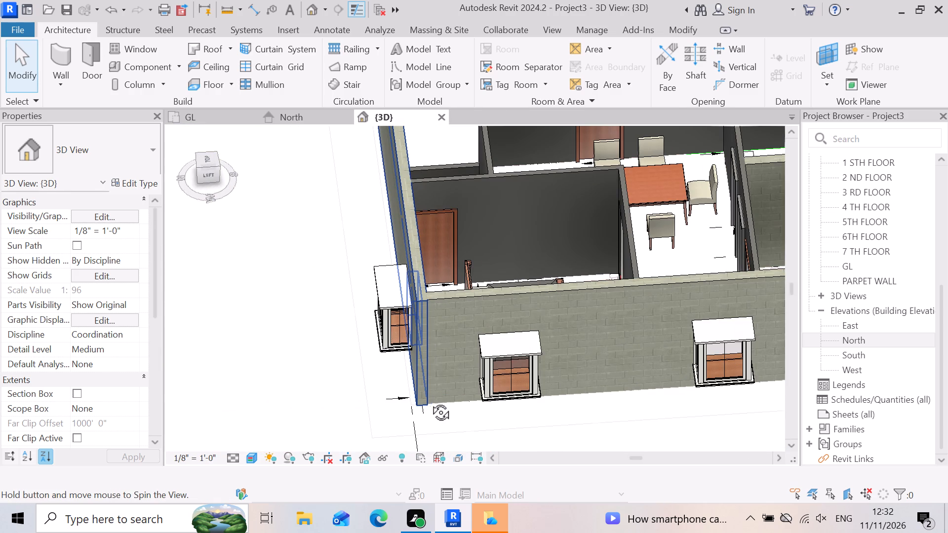
shift+middle_drag(430, 401, 458, 407)
right_drag(430, 401, 457, 407)
scroll(373, 365, down, 6)
scroll(512, 379, up, 1)
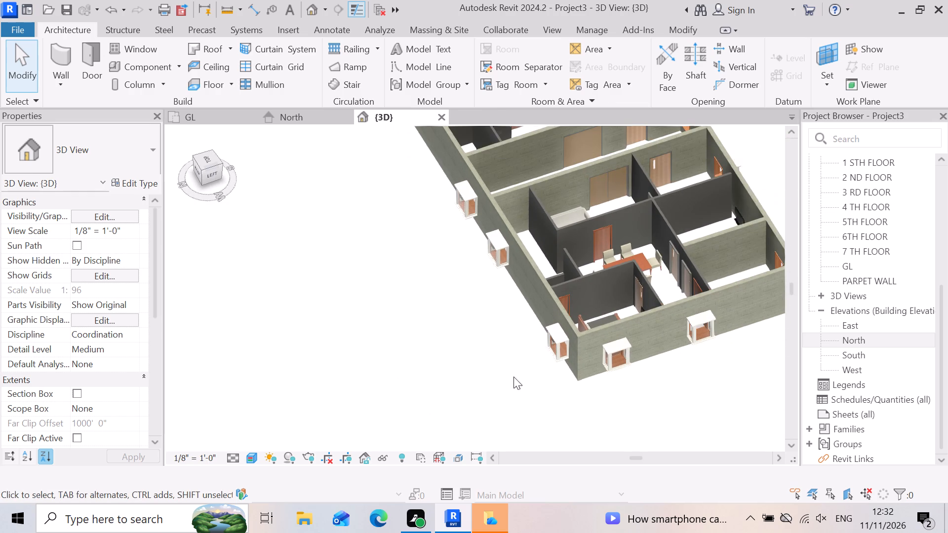
scroll(513, 377, up, 2)
scroll(558, 351, up, 2)
scroll(349, 371, down, 3)
shift+middle_drag(415, 404, 422, 402)
shift+right_drag(417, 399, 422, 402)
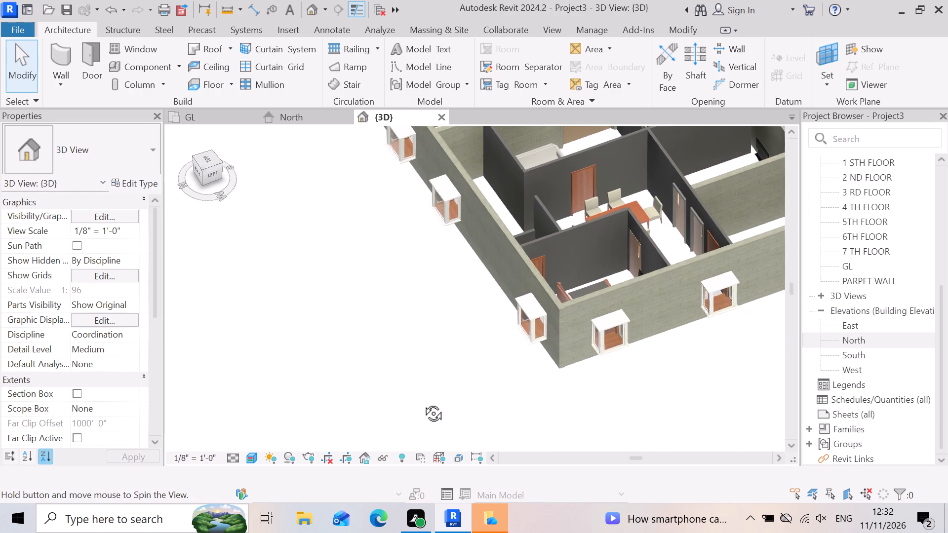
shift+middle_drag(422, 402, 452, 434)
shift+right_drag(422, 402, 452, 434)
scroll(395, 383, down, 5)
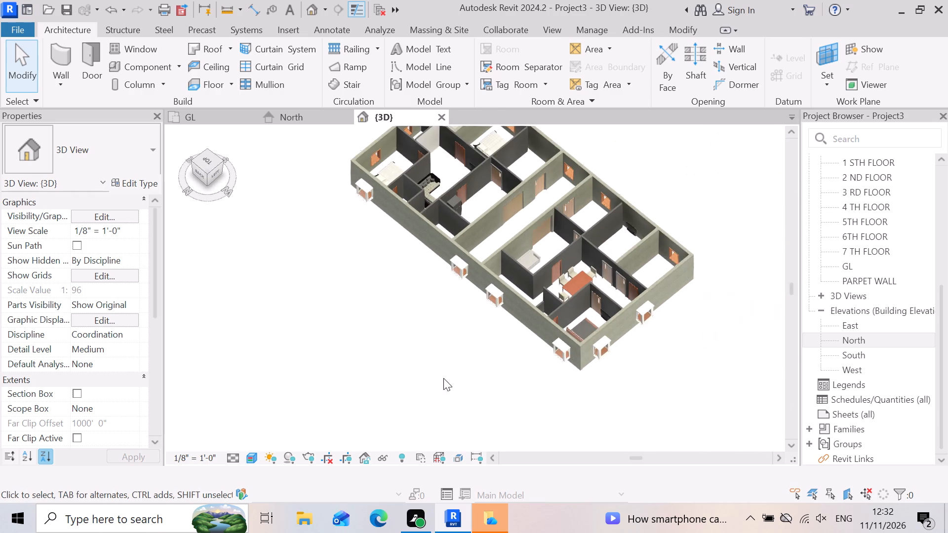
scroll(539, 358, up, 11)
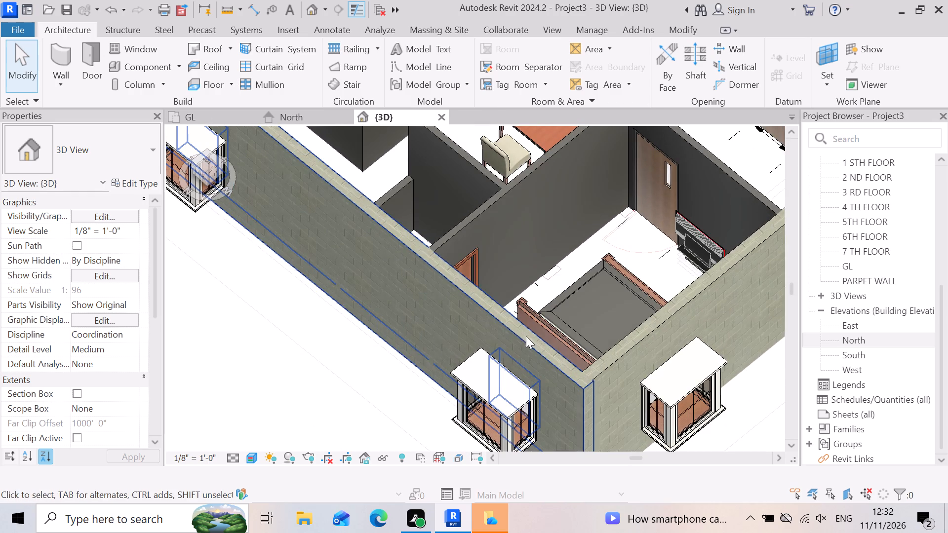
scroll(538, 333, up, 3)
scroll(335, 317, down, 3)
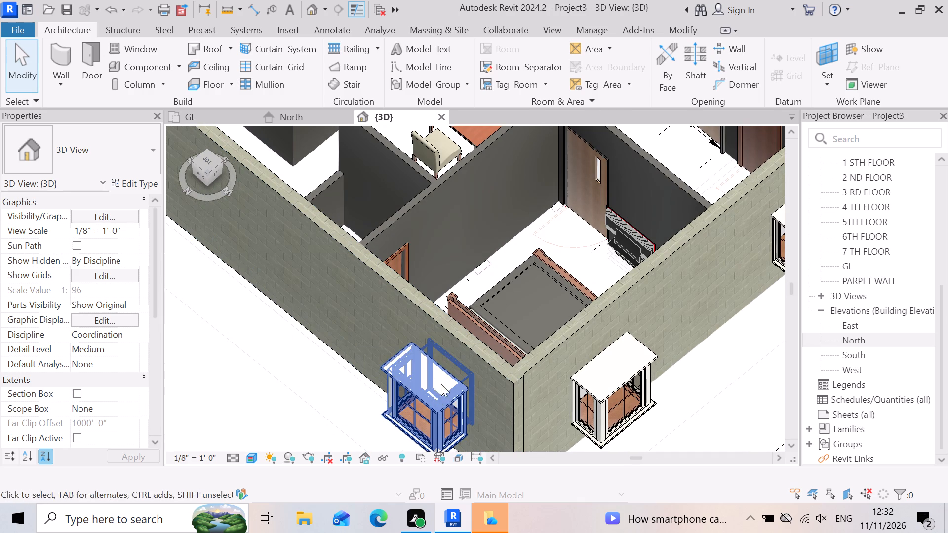
scroll(437, 395, up, 2)
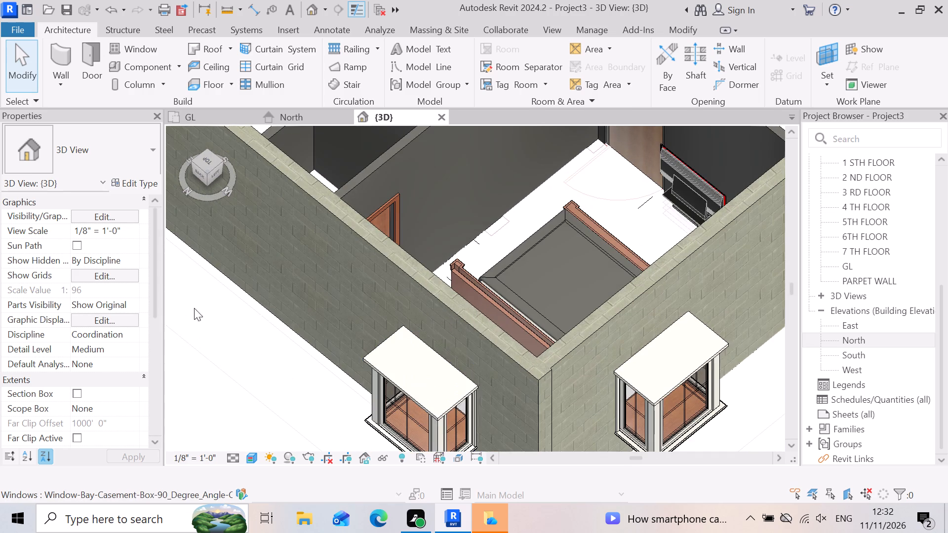
Examine the furniture layout of the same flat's dining area, living room and remaining empty rooms.
scroll(503, 374, down, 9)
scroll(640, 249, up, 2)
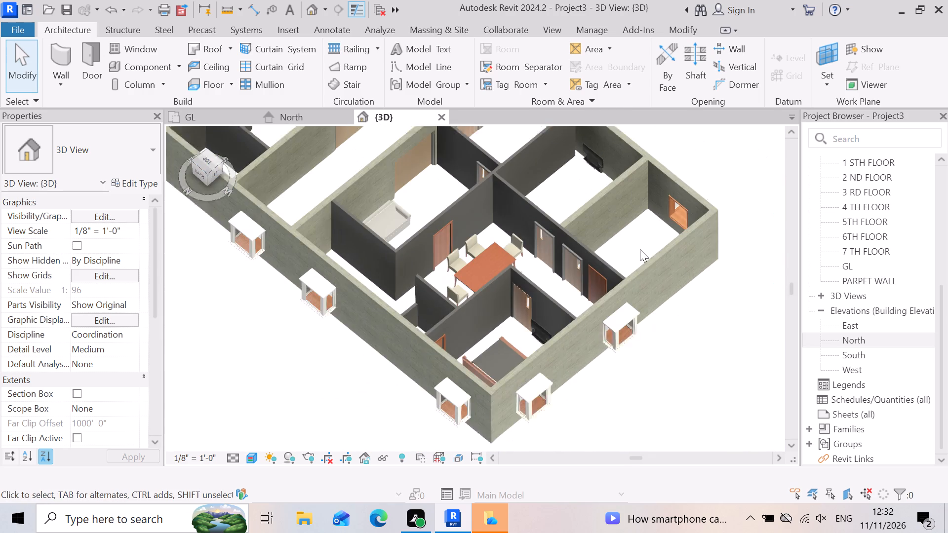
scroll(517, 302, up, 2)
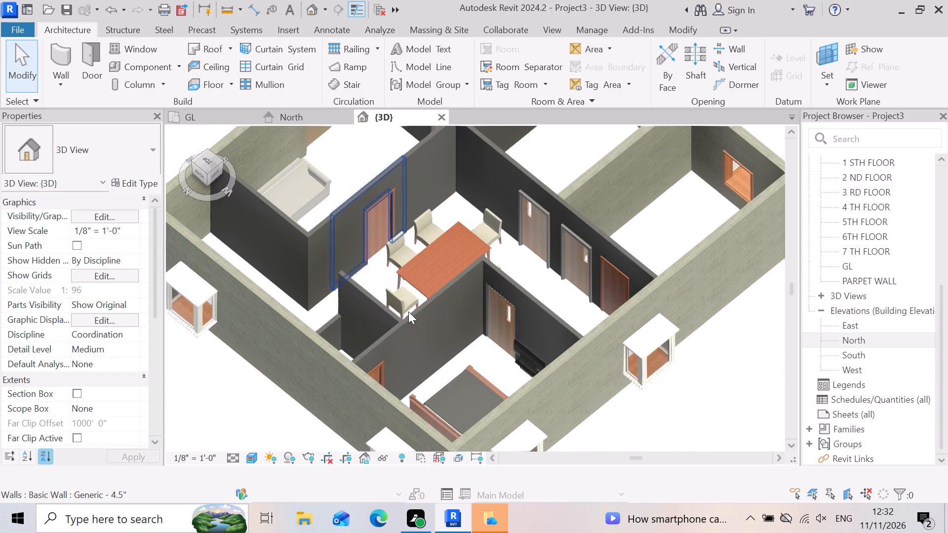
scroll(474, 332, down, 3)
scroll(423, 353, down, 2)
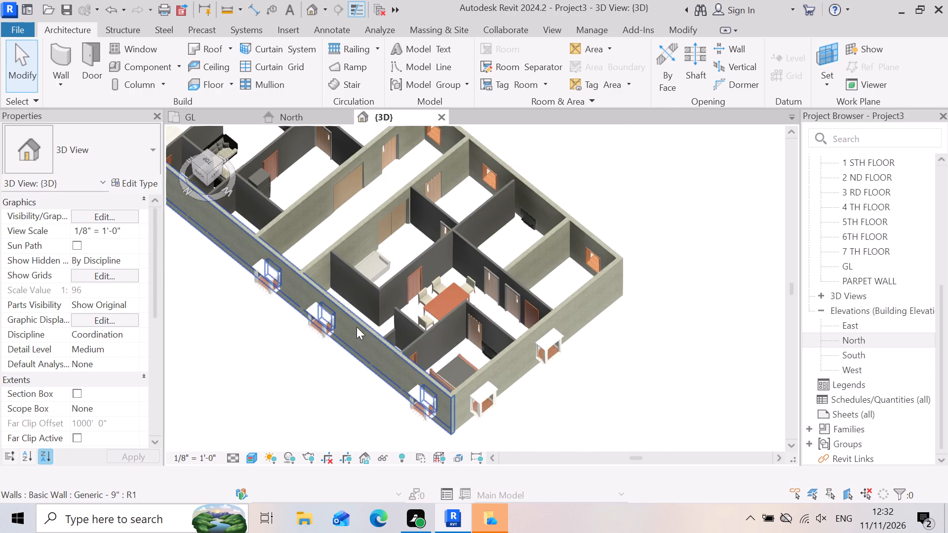
scroll(379, 278, up, 3)
scroll(556, 409, down, 2)
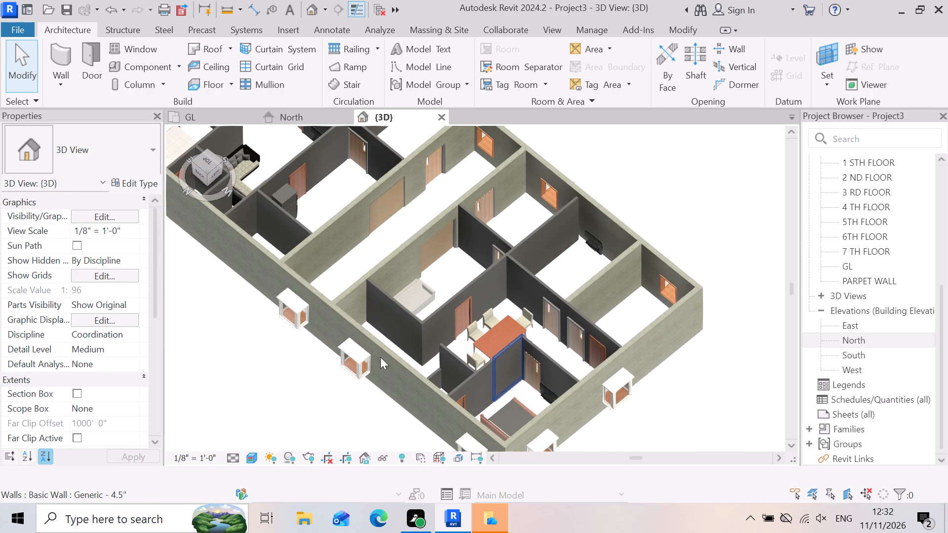
Load the Bed_8136 family from the beds folder in SHUBHAM CITY for component placement, dismissing the save reminder without saving.
click(182, 68)
click(184, 94)
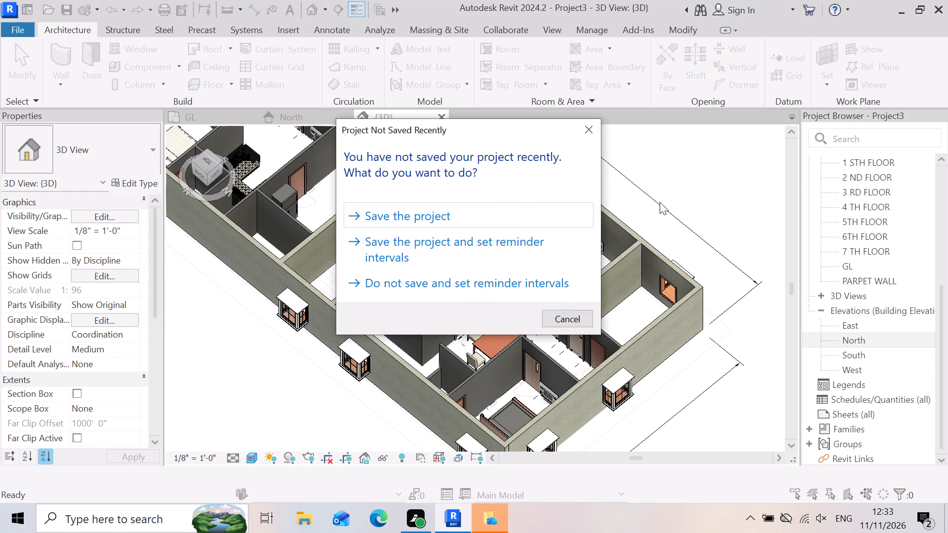
click(580, 131)
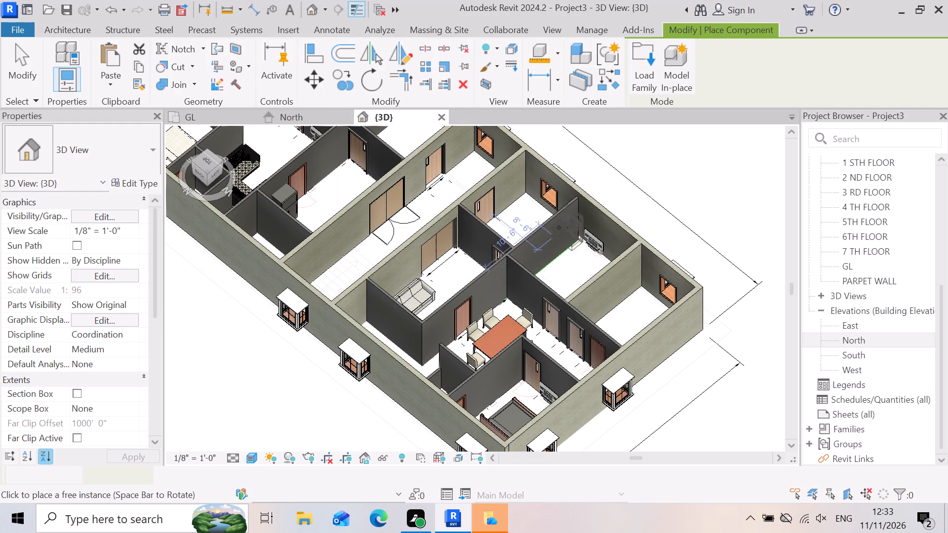
scroll(547, 279, up, 2)
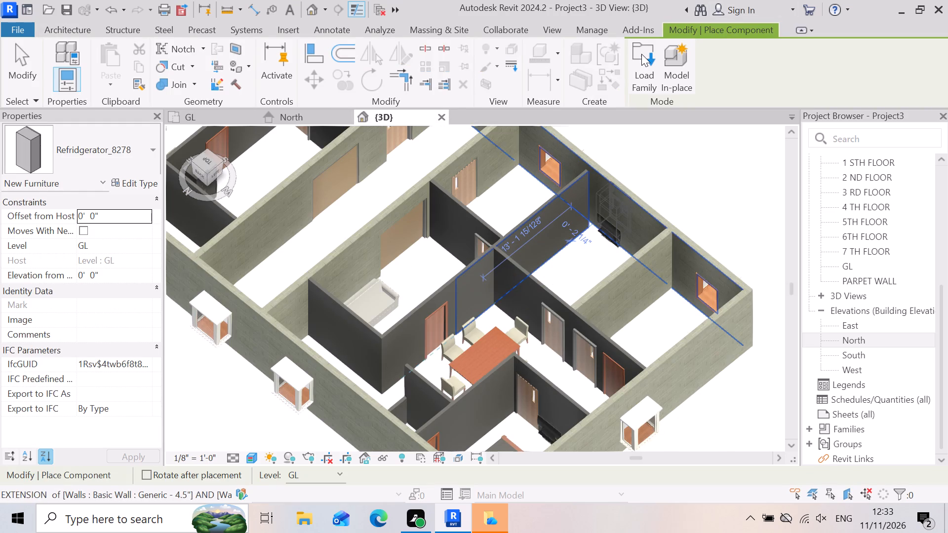
click(642, 54)
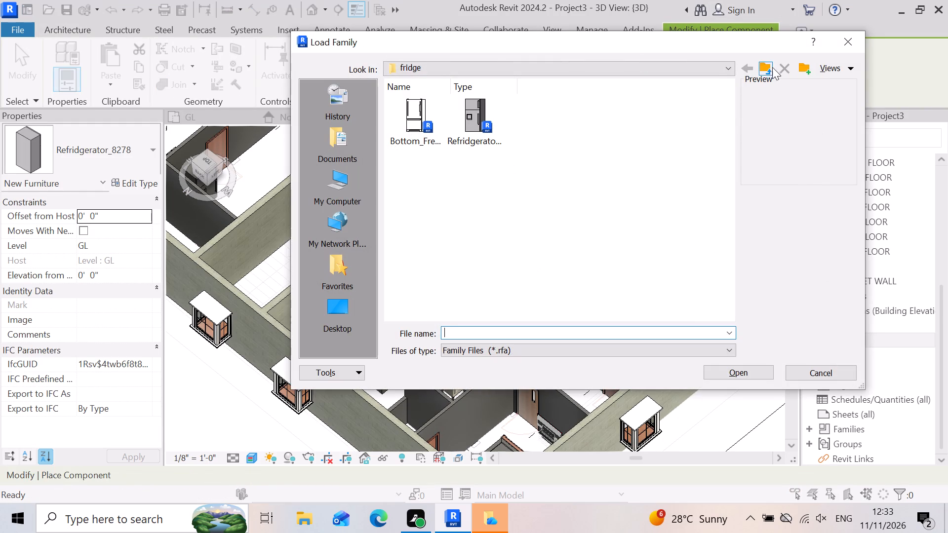
click(765, 67)
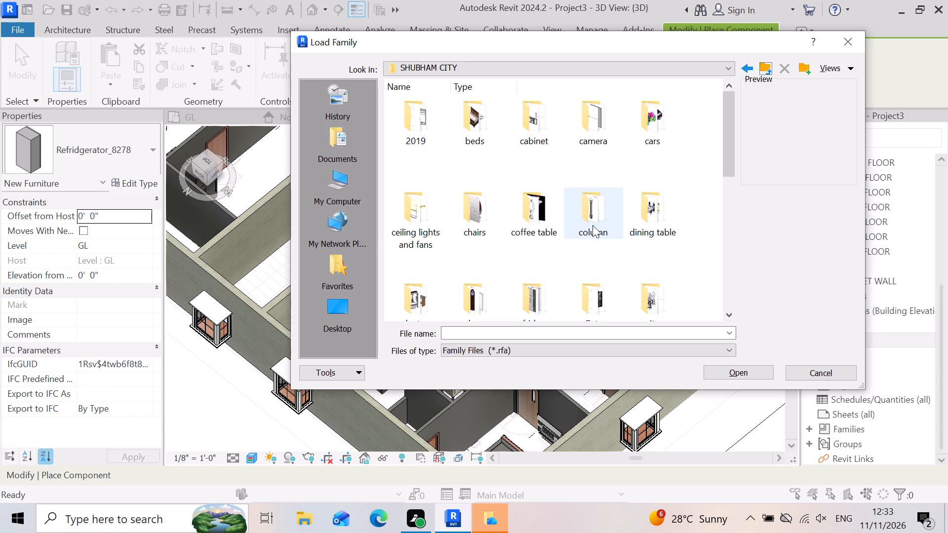
scroll(584, 249, down, 3)
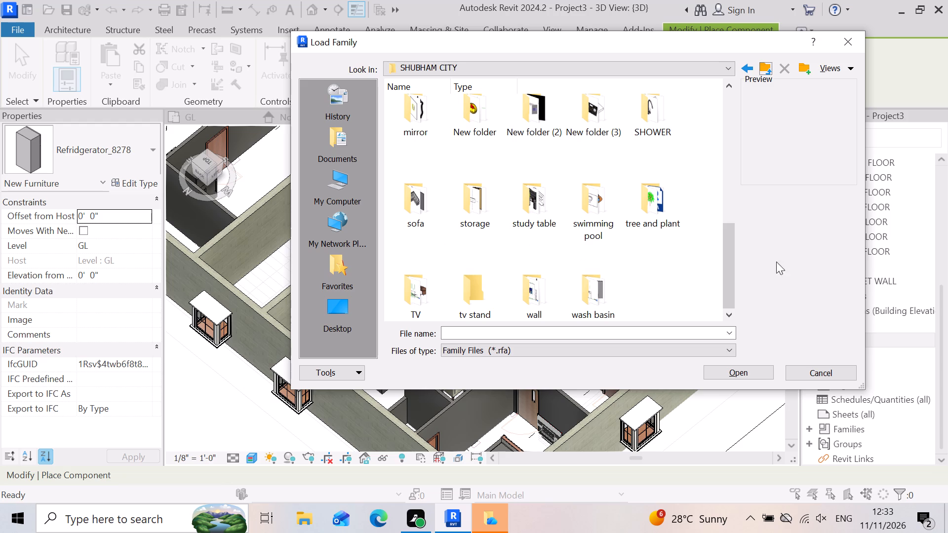
scroll(594, 241, down, 4)
scroll(595, 291, up, 2)
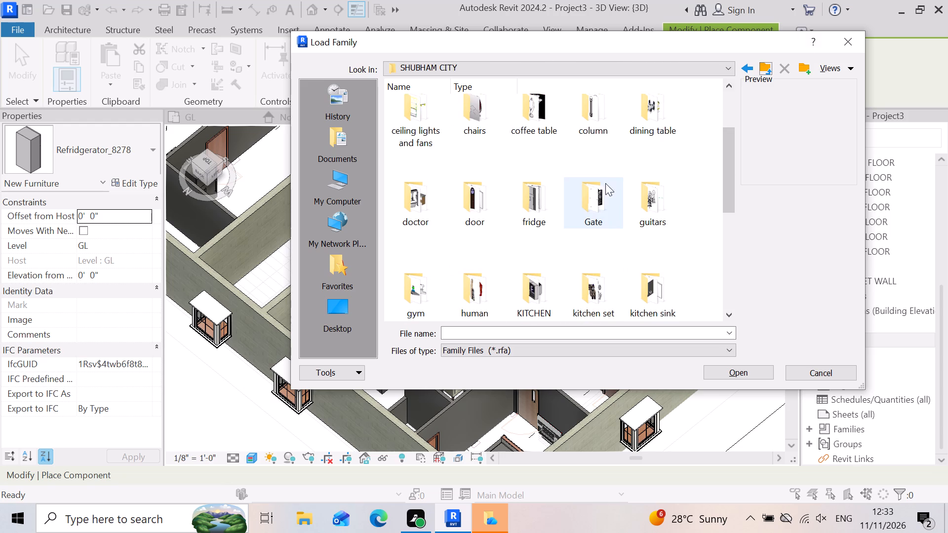
scroll(521, 188, down, 2)
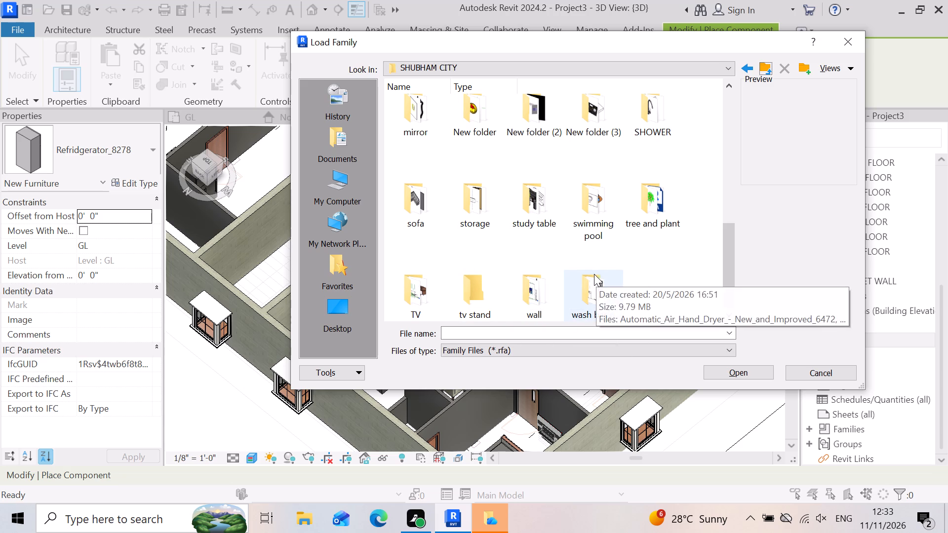
scroll(598, 266, up, 2)
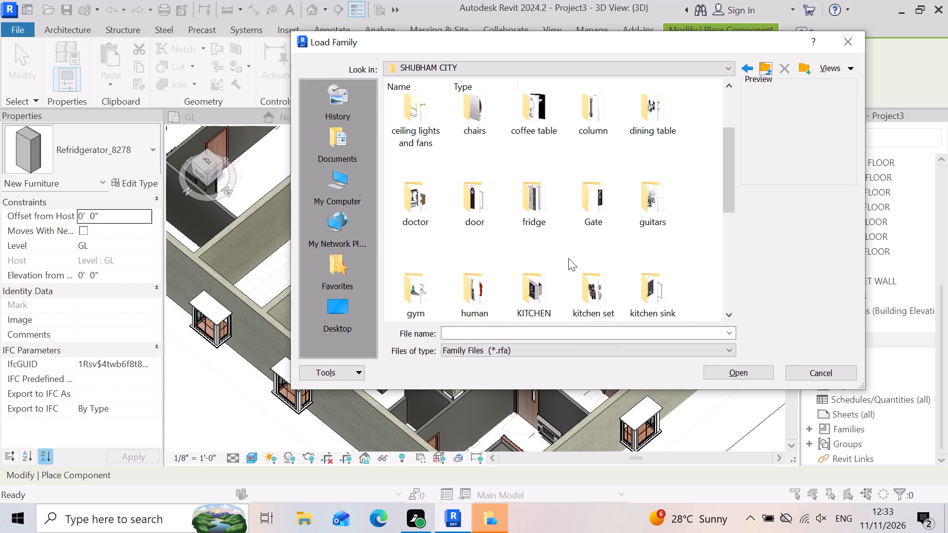
scroll(477, 168, up, 2)
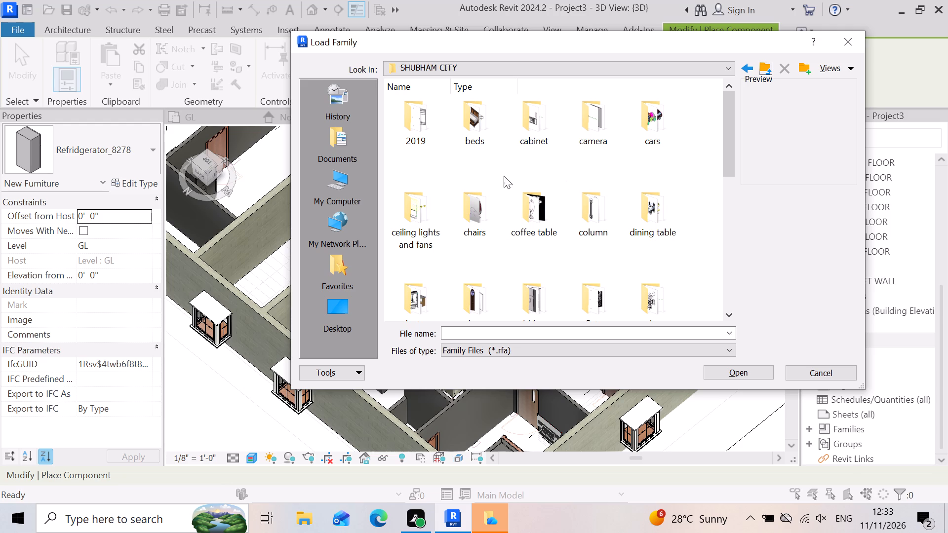
click(473, 137)
double_click(473, 137)
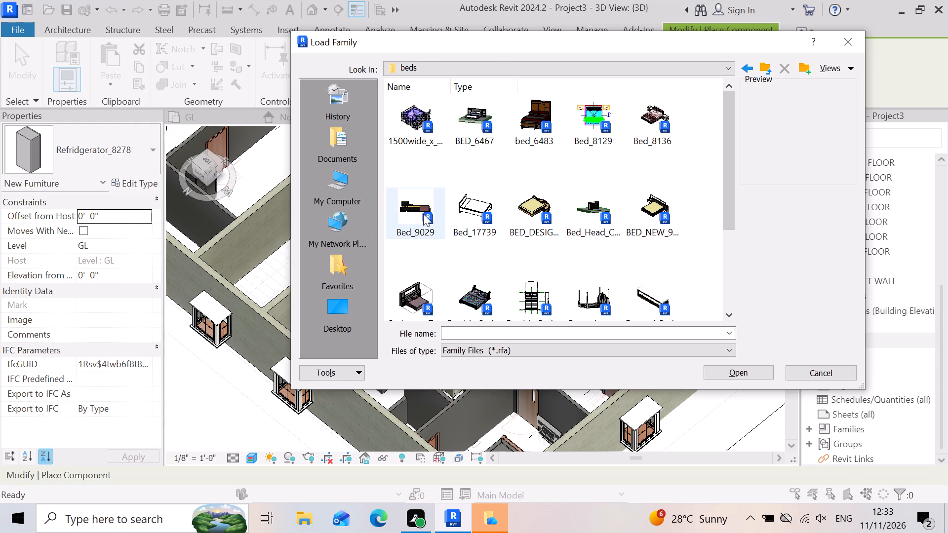
click(657, 212)
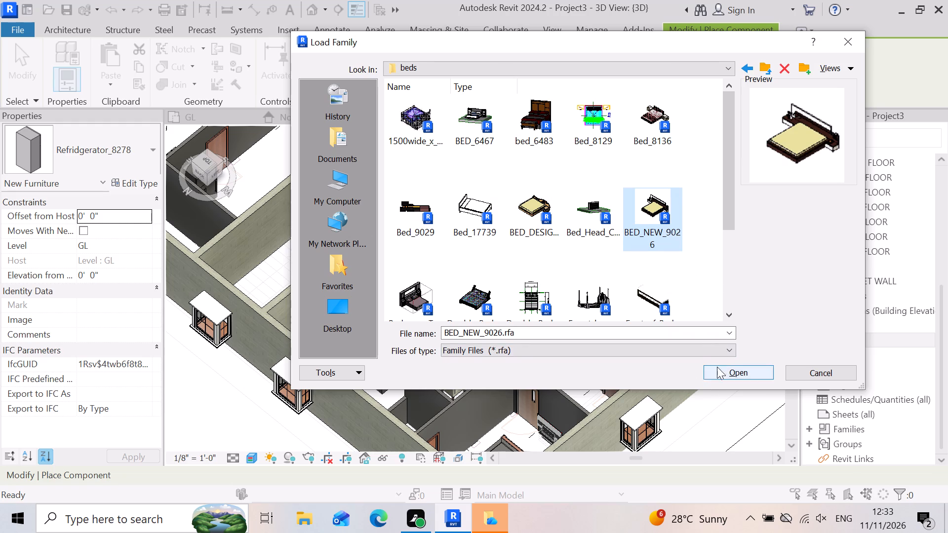
click(639, 127)
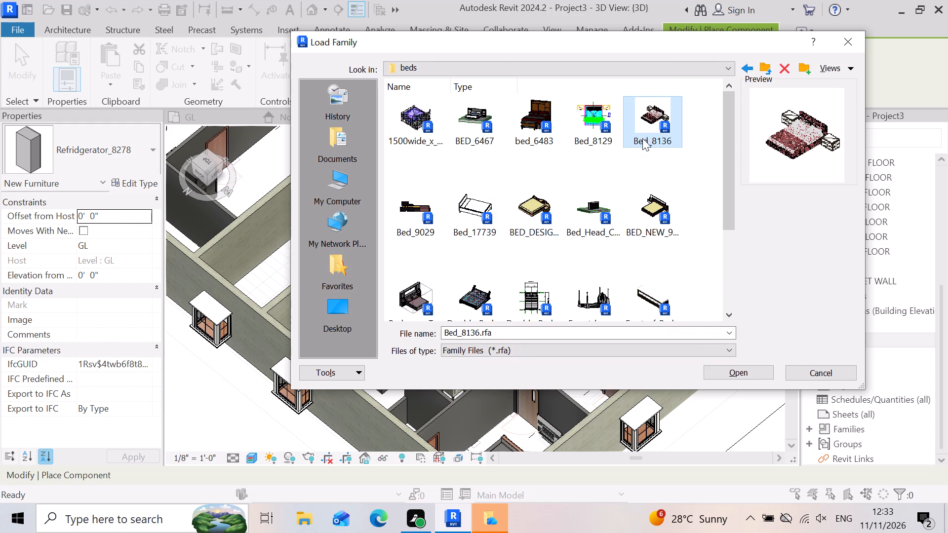
click(727, 374)
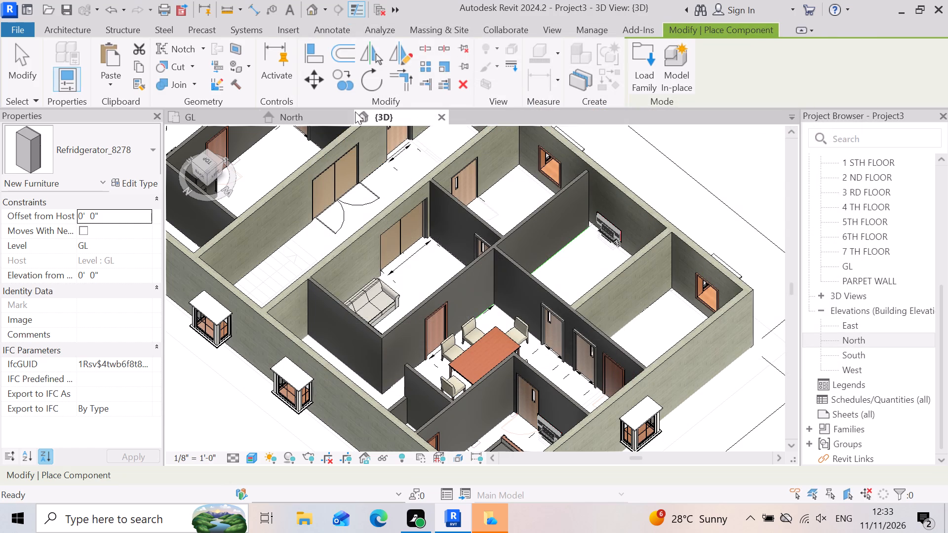
Place a Bed_8136 in the GL plan's south-west corner bedroom, headboard facing the south wall, about 7' from the west wall.
scroll(479, 224, up, 3)
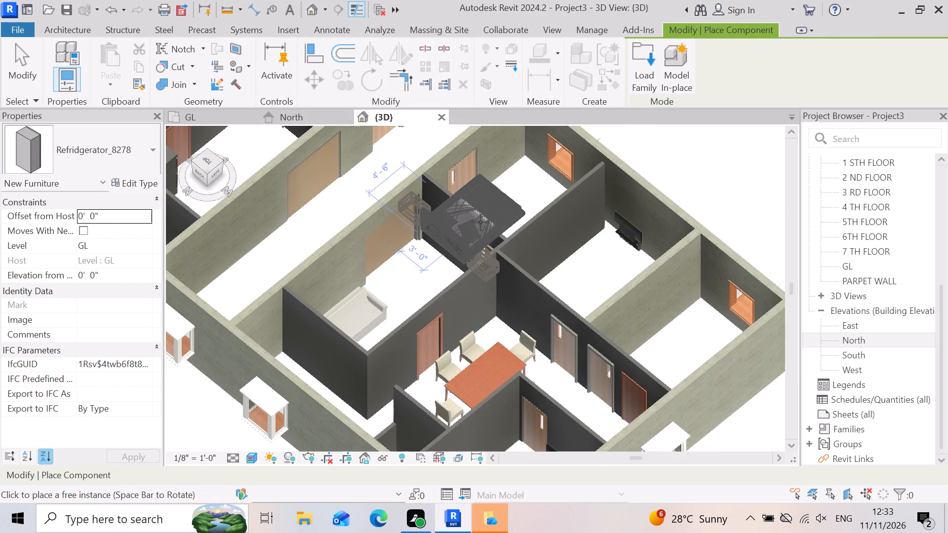
key(space)
key(space)
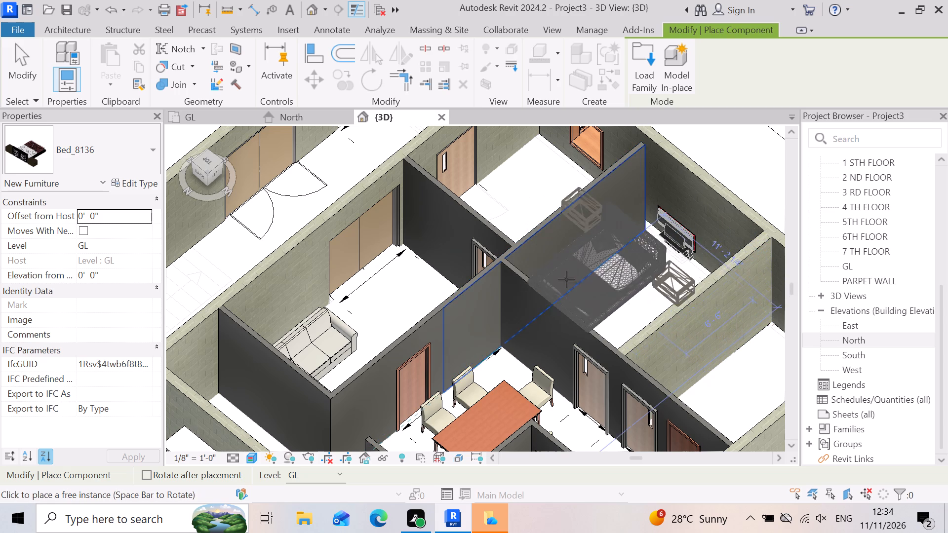
scroll(632, 292, down, 3)
scroll(561, 279, down, 2)
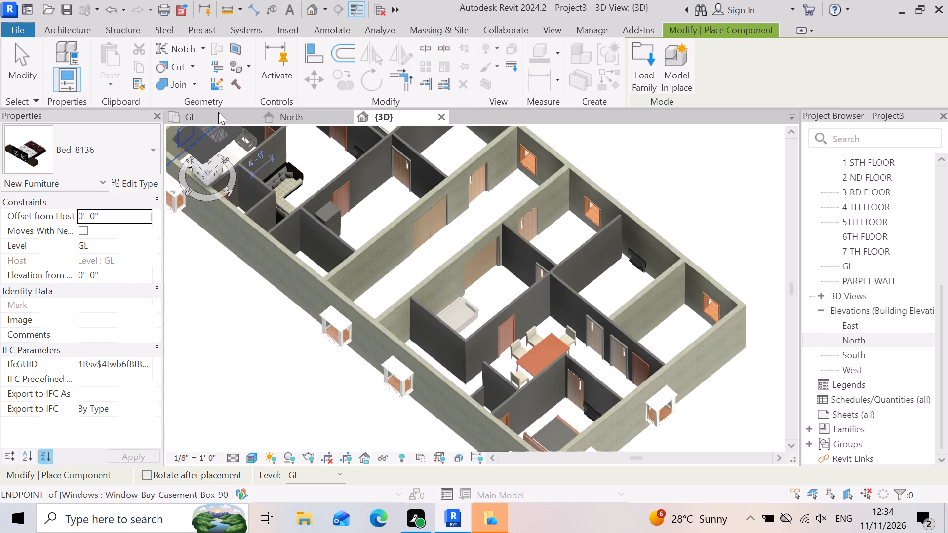
click(218, 112)
scroll(590, 306, down, 9)
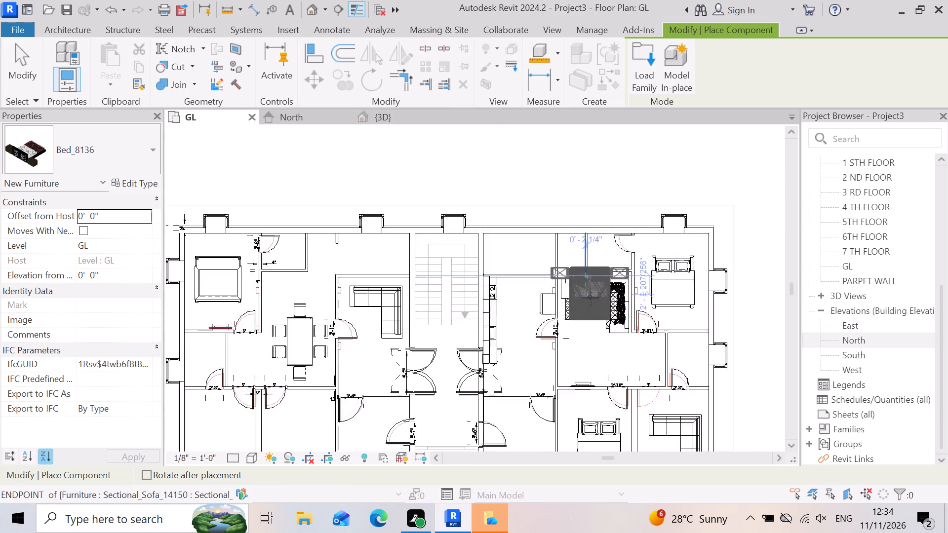
scroll(590, 297, down, 2)
scroll(447, 387, up, 5)
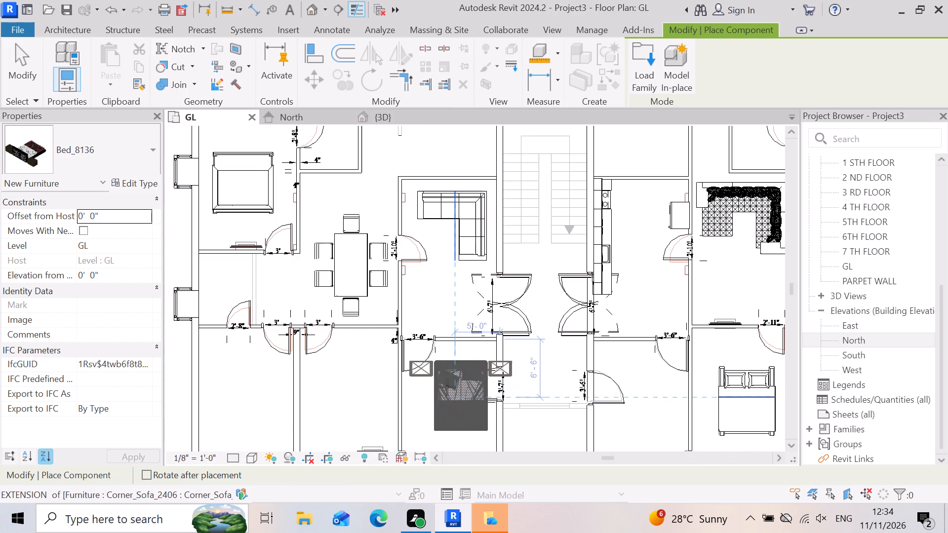
scroll(592, 347, down, 3)
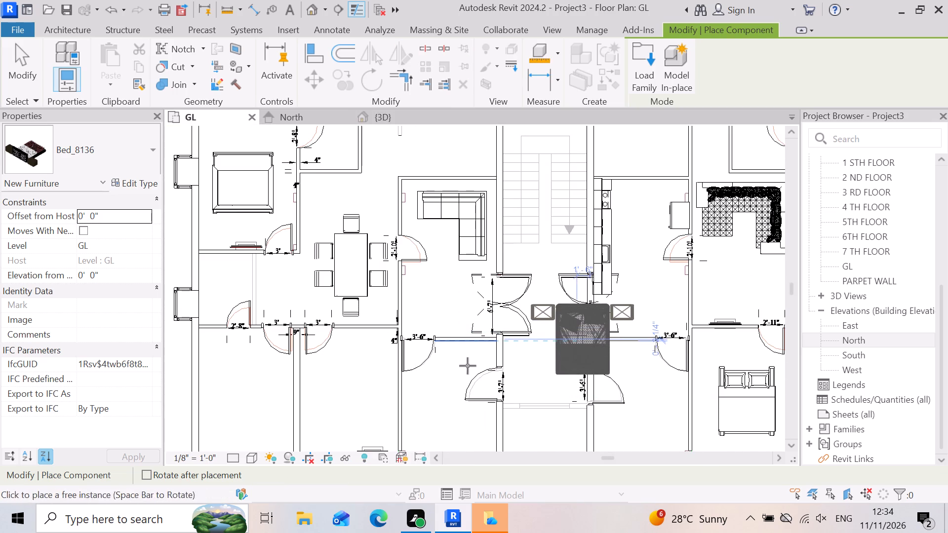
scroll(569, 354, down, 2)
scroll(432, 368, up, 3)
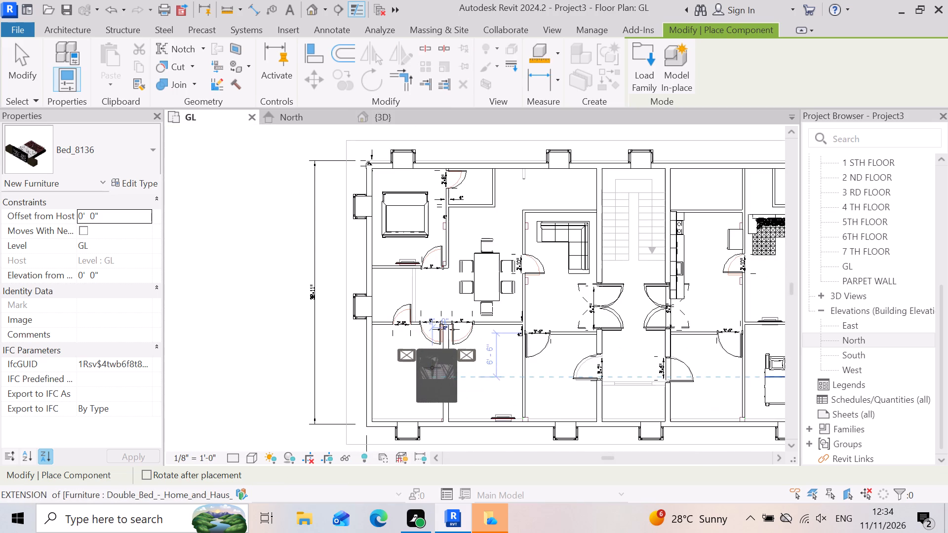
key(space)
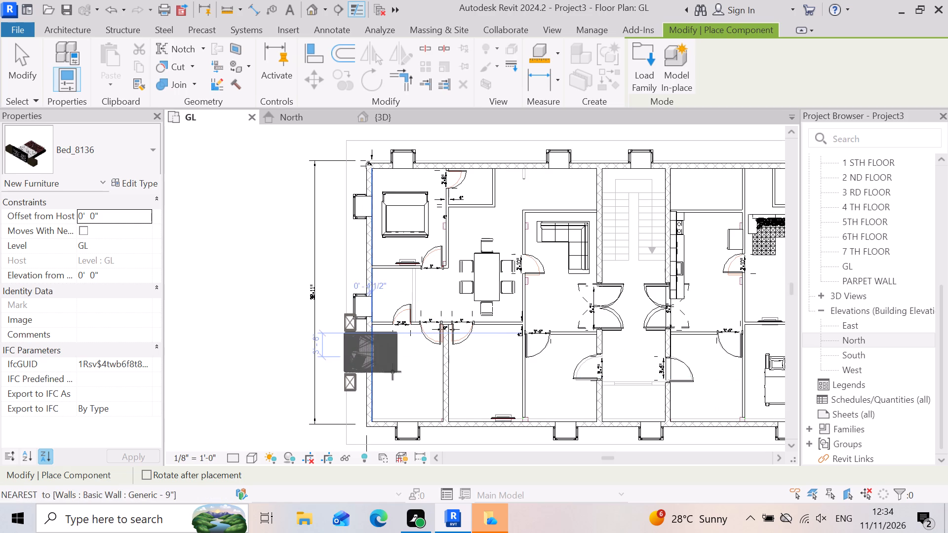
key(space)
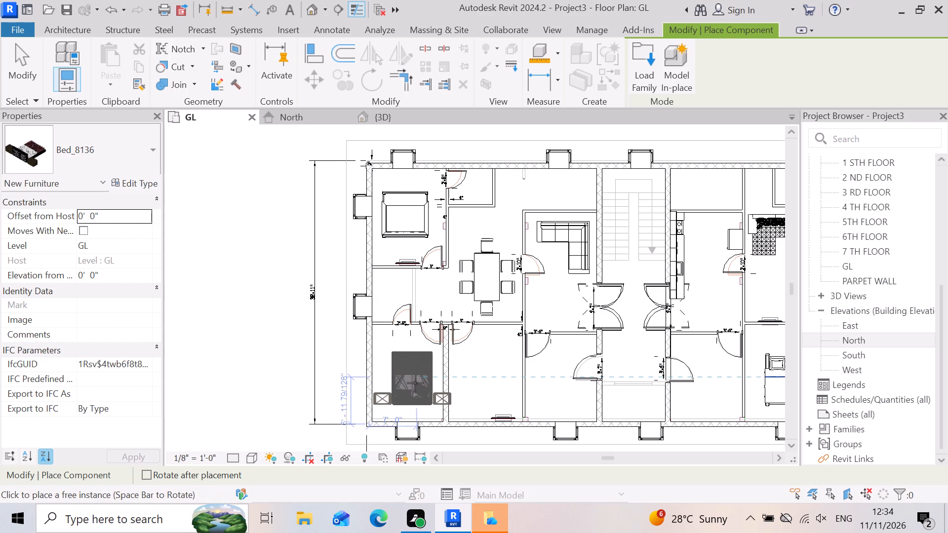
click(415, 383)
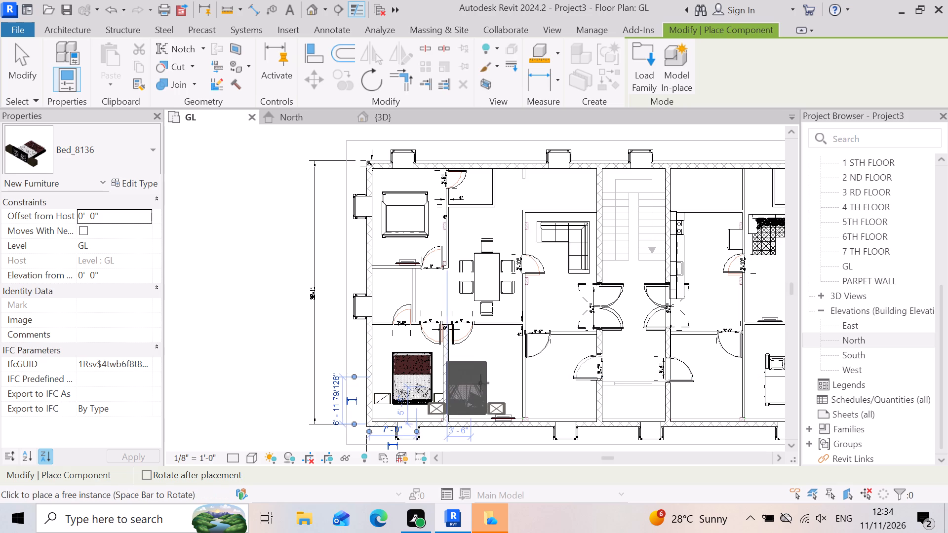
Place a second Bed_8136 in the adjacent bedroom to the east, same orientation, about 7'-3" from the shared partition, and end placement.
scroll(482, 379, down, 3)
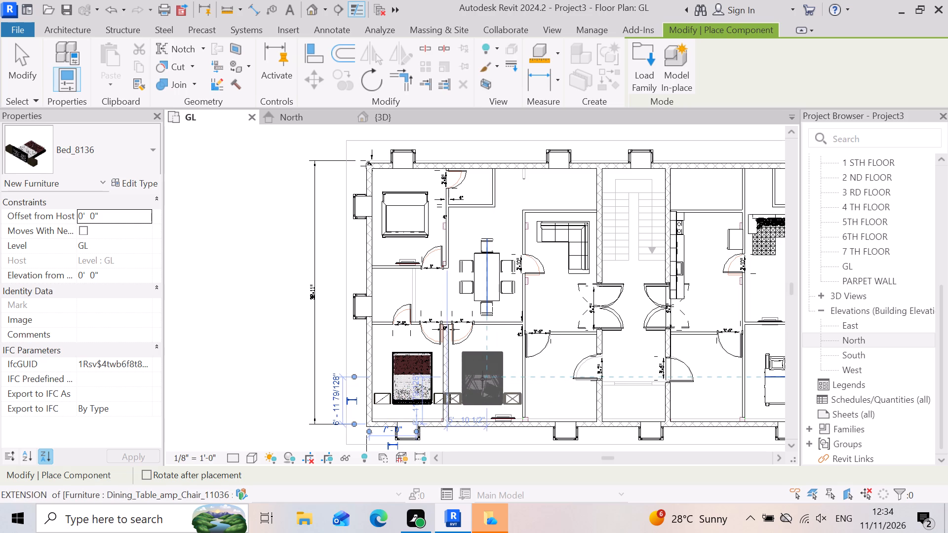
scroll(470, 384, down, 2)
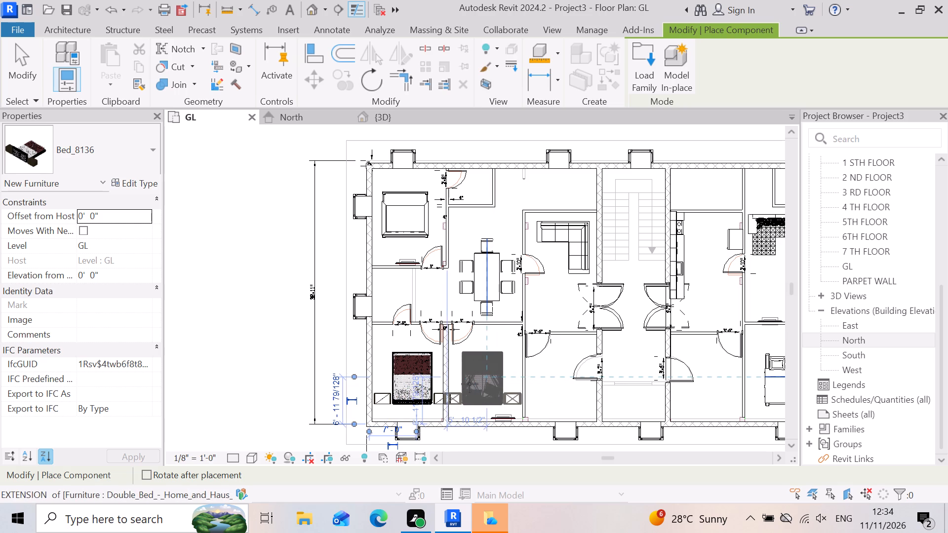
scroll(476, 382, up, 2)
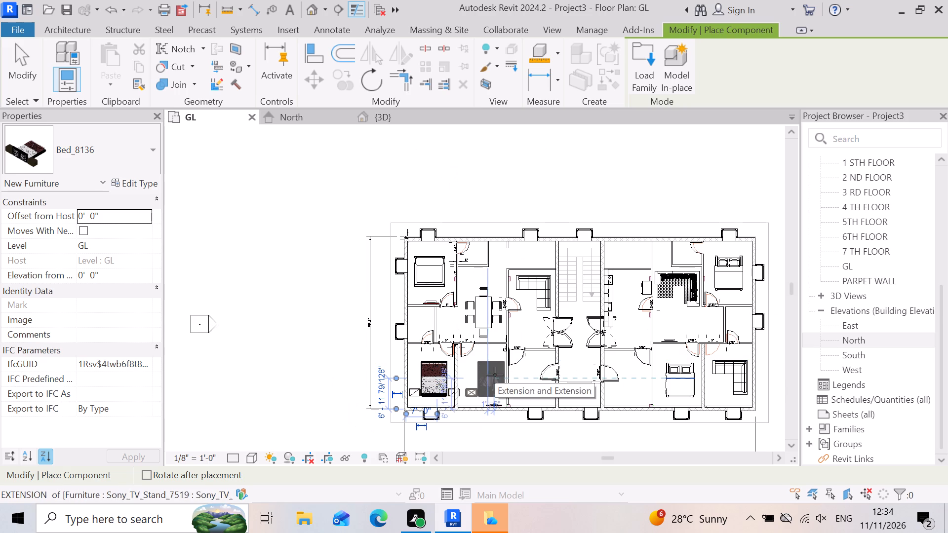
click(491, 376)
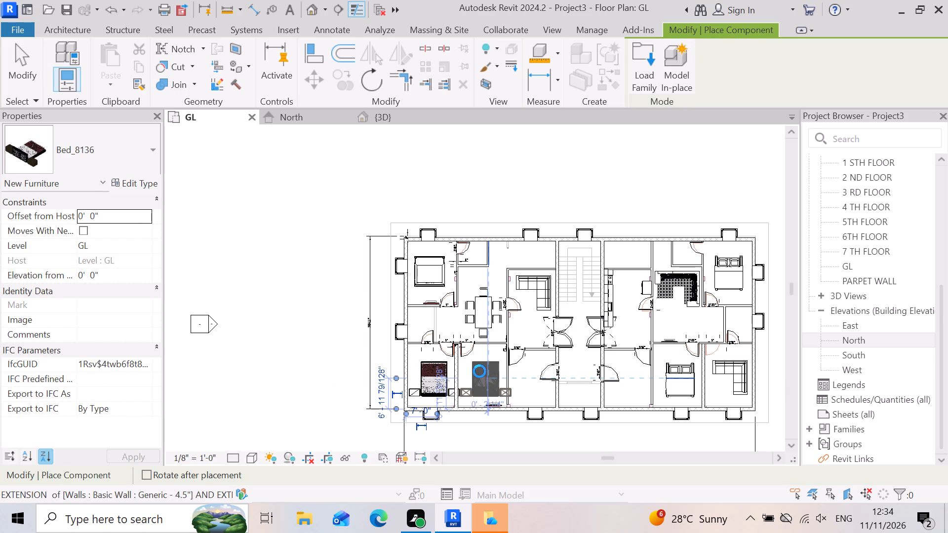
scroll(698, 394, up, 4)
key(Escape)
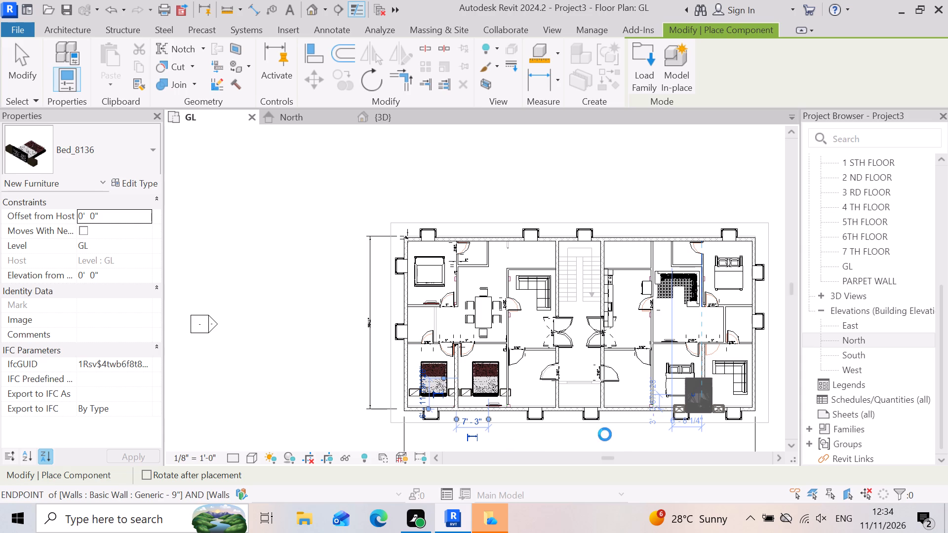
key(Escape)
Delete the Double_Bed from the eastern flat's south bedroom, beside the room with the corner sofa.
click(673, 397)
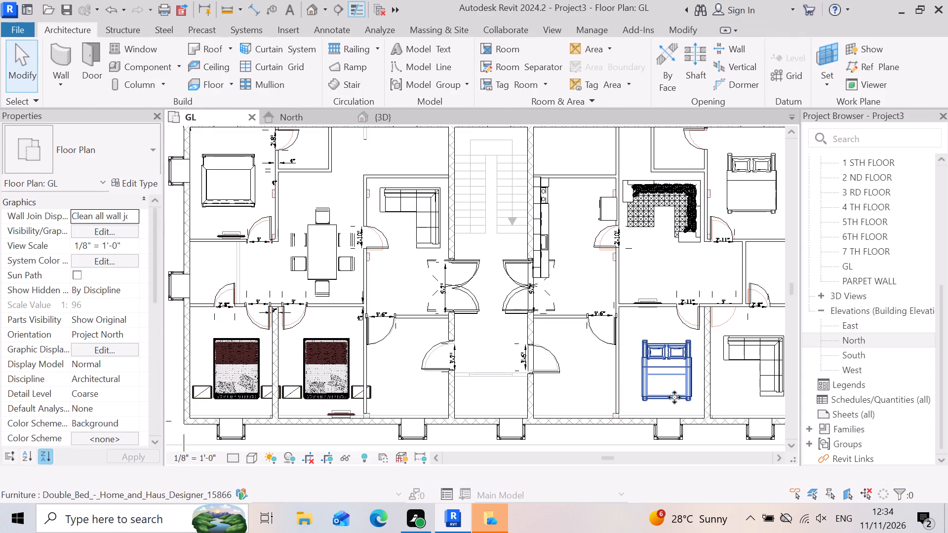
key(Delete)
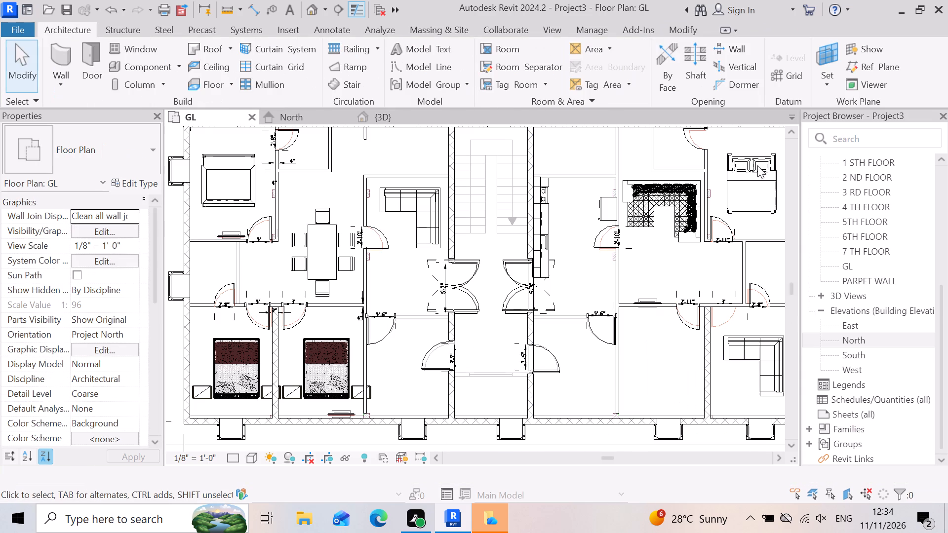
Load the BED_NEW_9026 family from the beds folder for component placement, comparing it with BED_DESIGN_8999.
click(182, 66)
click(213, 96)
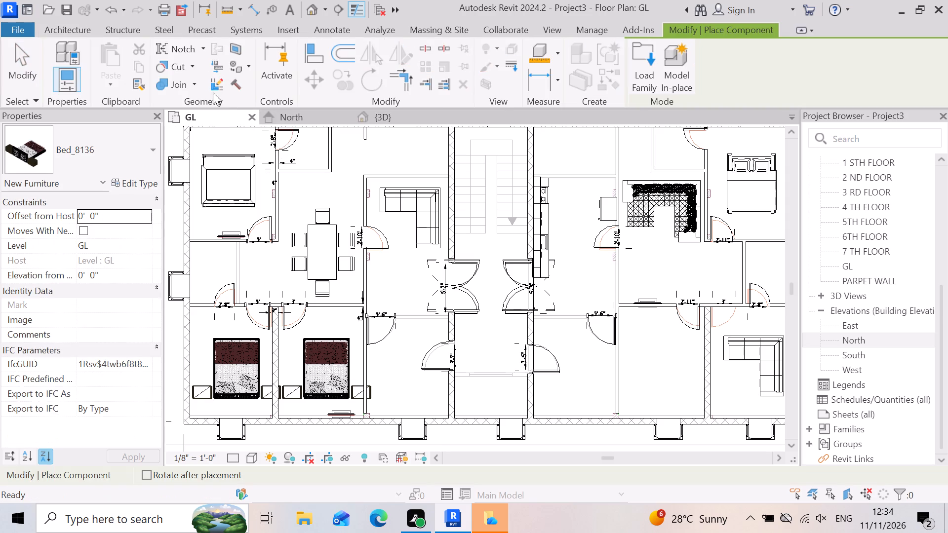
click(642, 66)
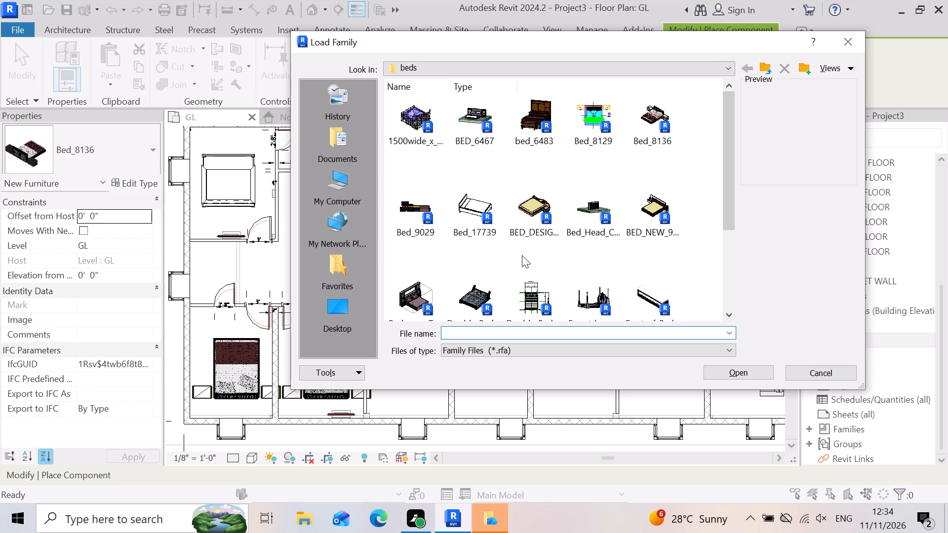
click(647, 216)
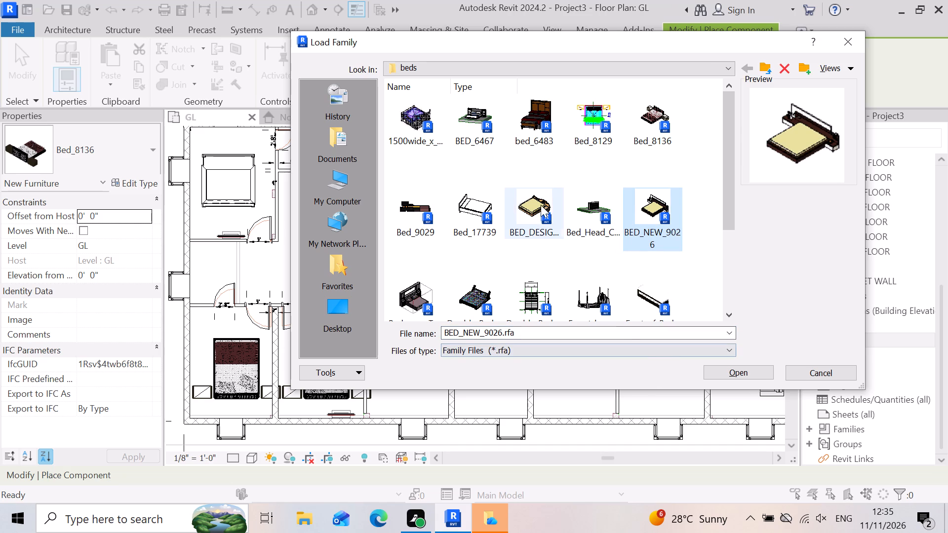
click(535, 208)
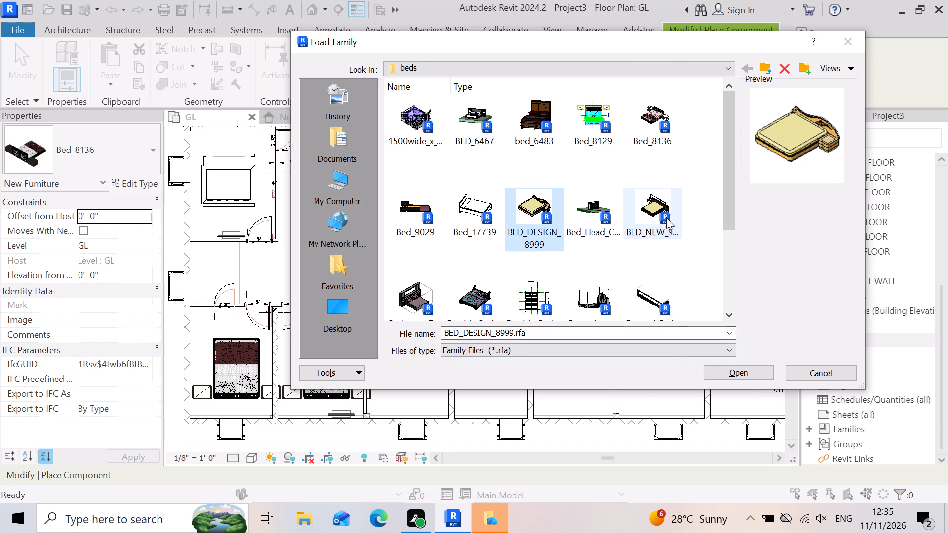
click(650, 219)
click(746, 380)
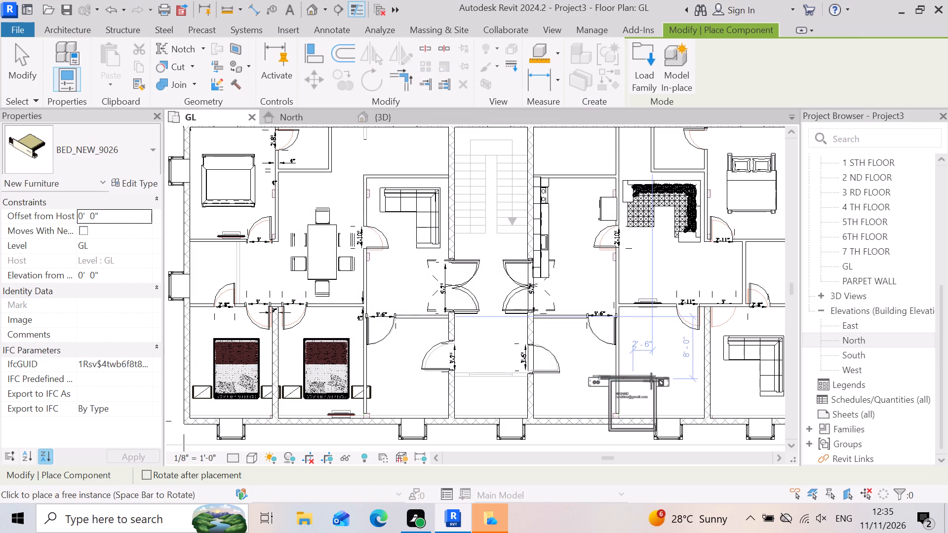
Place BED_NEW_9026 in the eastern flat's emptied south bedroom, headboard toward the south wall, about 6' from the west partition, and end placement.
key(space)
key(space)
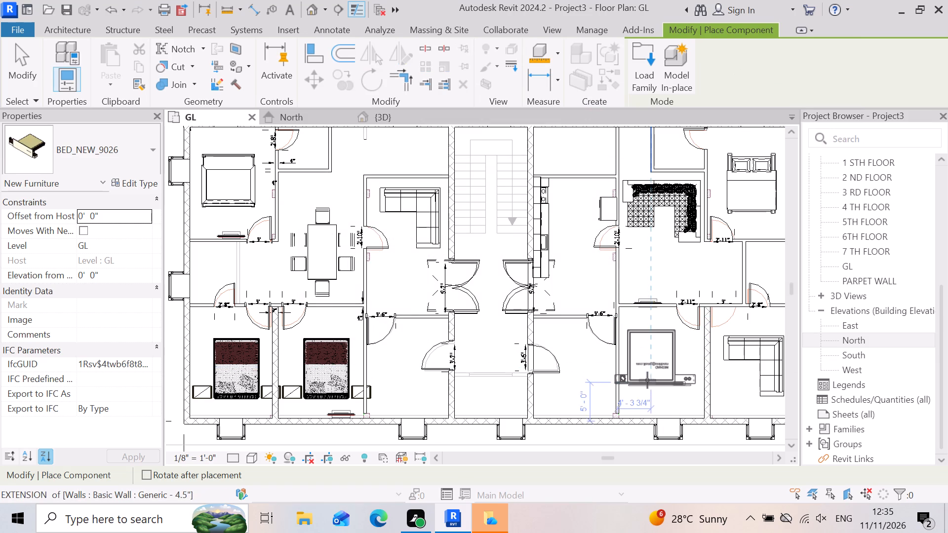
click(664, 395)
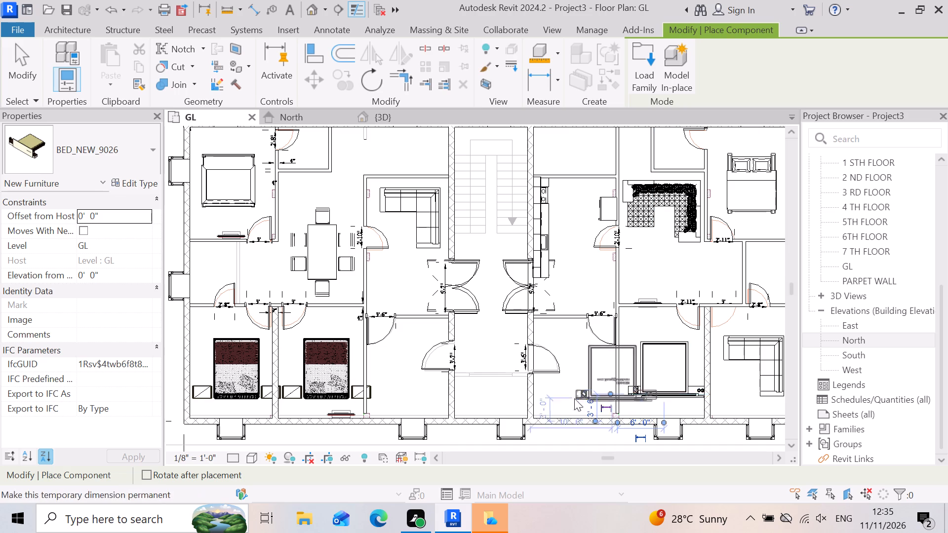
scroll(649, 397, down, 3)
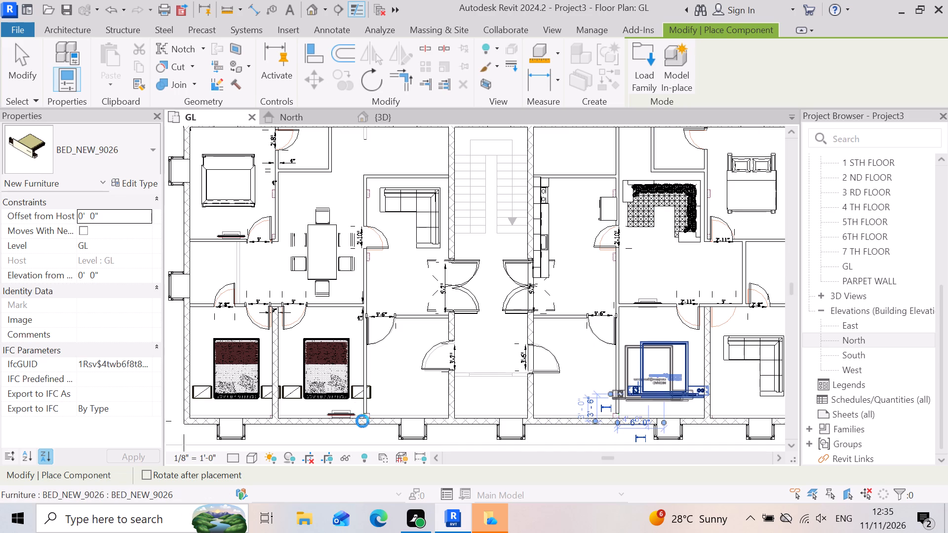
scroll(435, 412, up, 5)
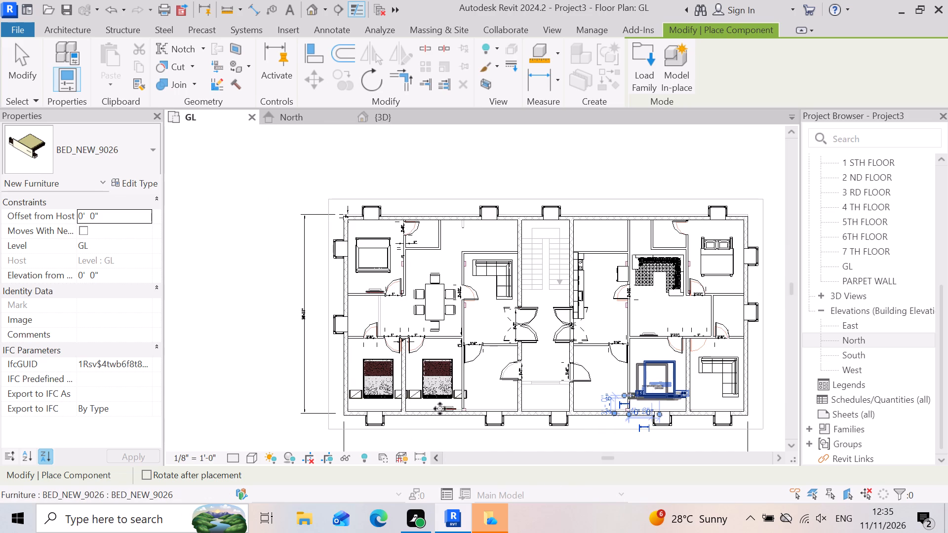
scroll(440, 409, up, 4)
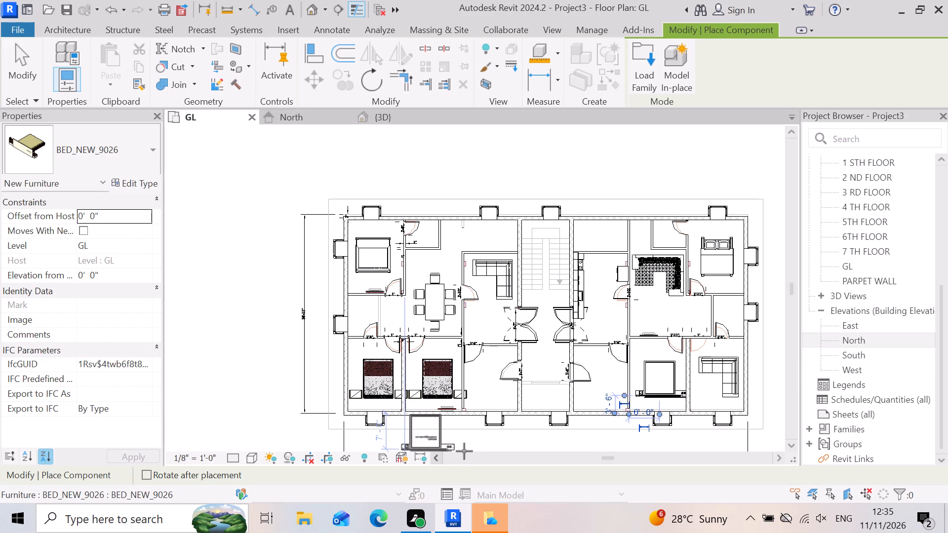
key(Escape)
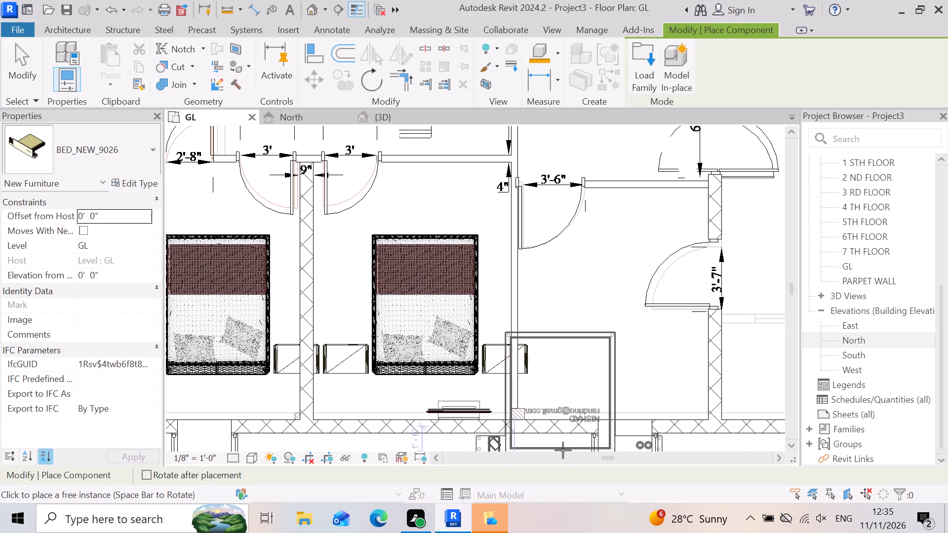
scroll(563, 450, down, 3)
scroll(512, 455, down, 2)
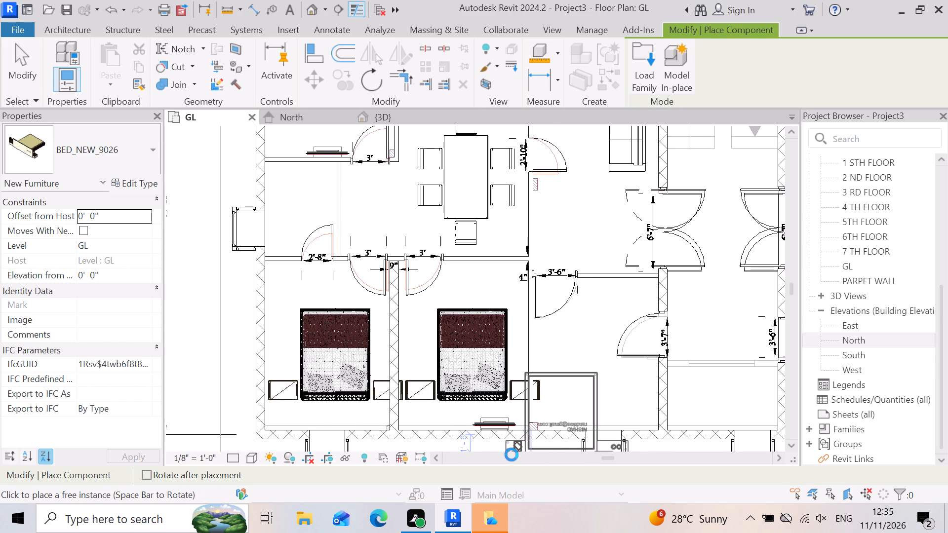
scroll(435, 431, down, 2)
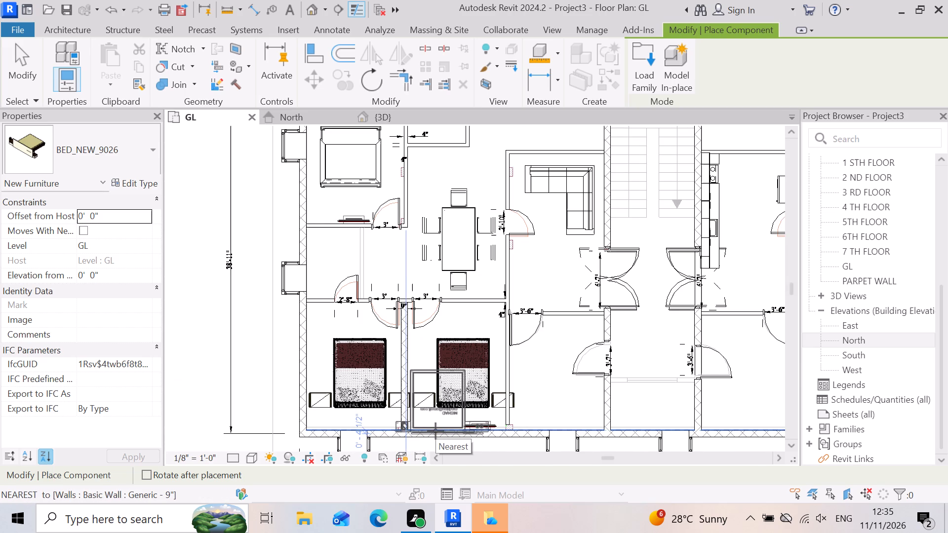
key(Escape)
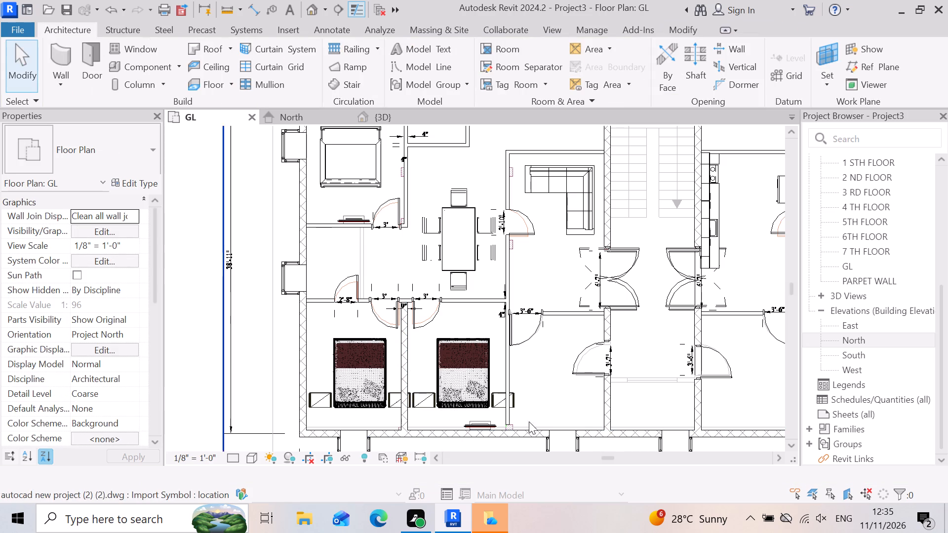
Delete the Sony_TV_Stand_7519 behind the second Bed_8136, along the south wall of the western flat's inner bedroom.
scroll(520, 406, up, 6)
scroll(540, 402, down, 5)
scroll(505, 451, up, 4)
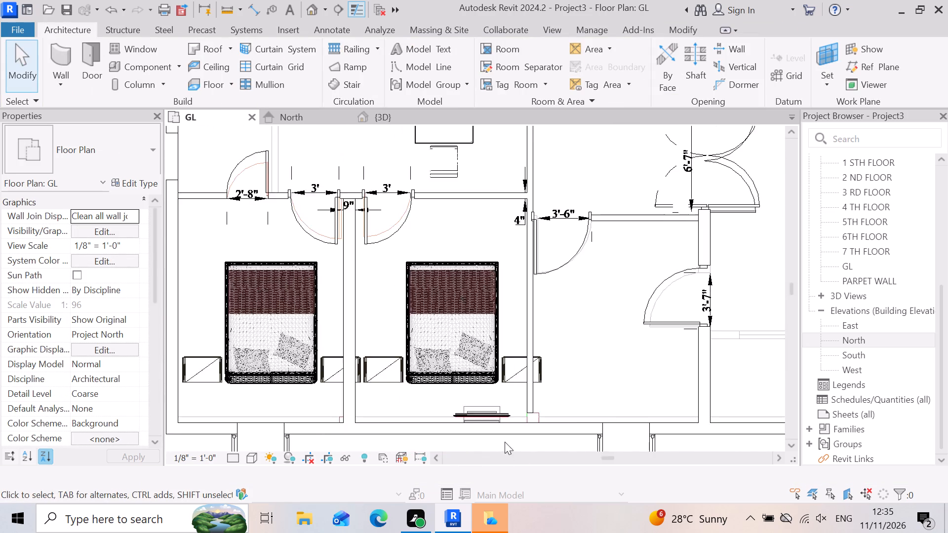
scroll(505, 442, up, 3)
click(467, 391)
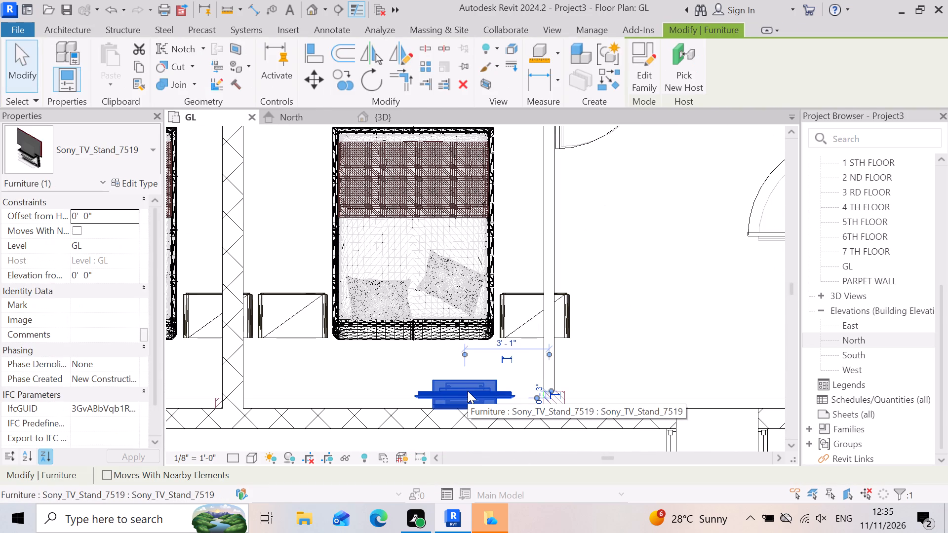
key(Delete)
scroll(479, 428, down, 4)
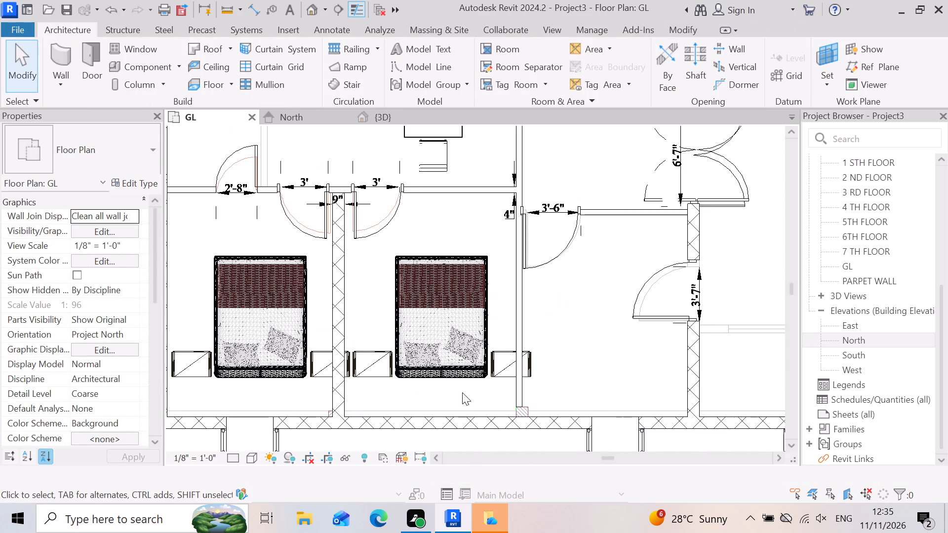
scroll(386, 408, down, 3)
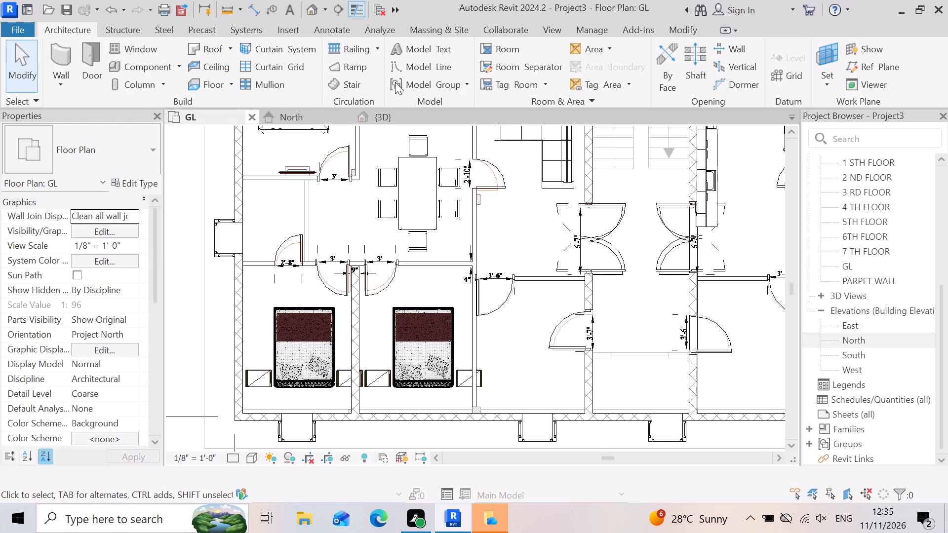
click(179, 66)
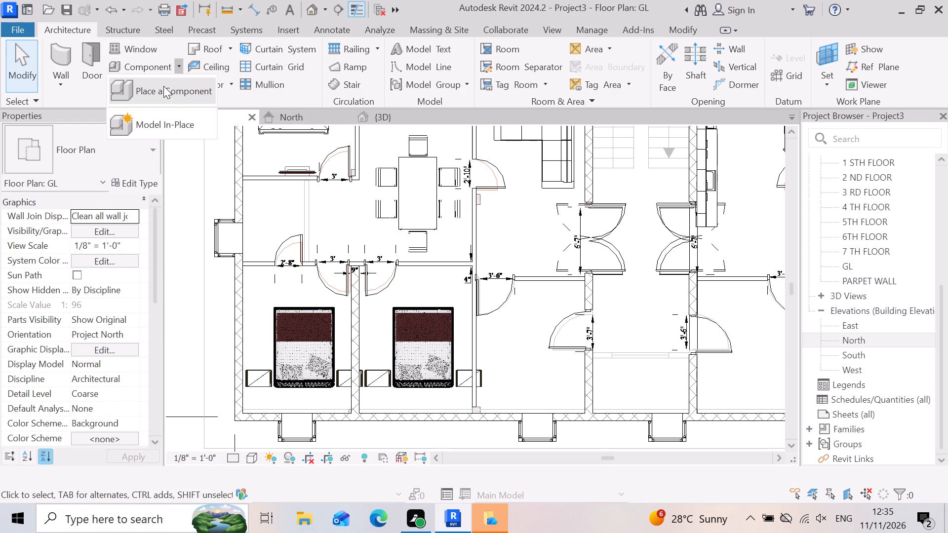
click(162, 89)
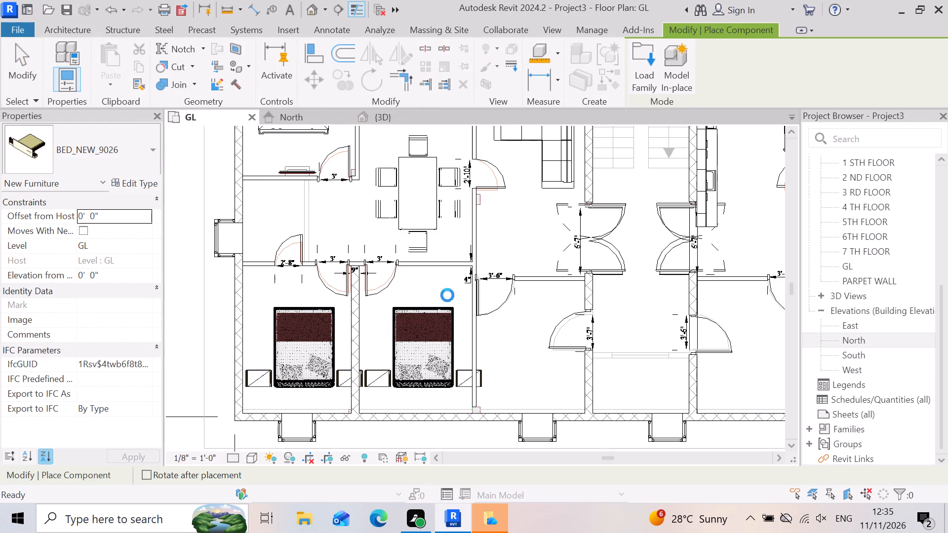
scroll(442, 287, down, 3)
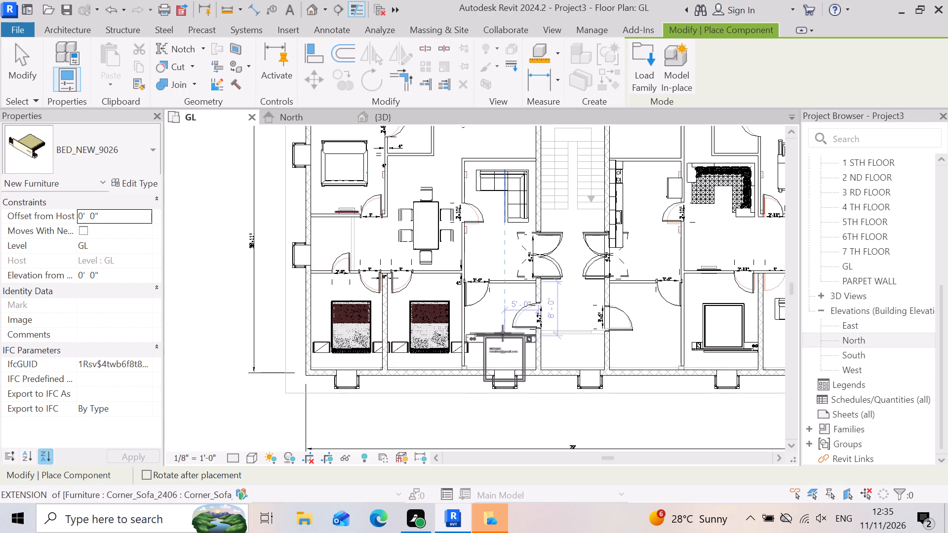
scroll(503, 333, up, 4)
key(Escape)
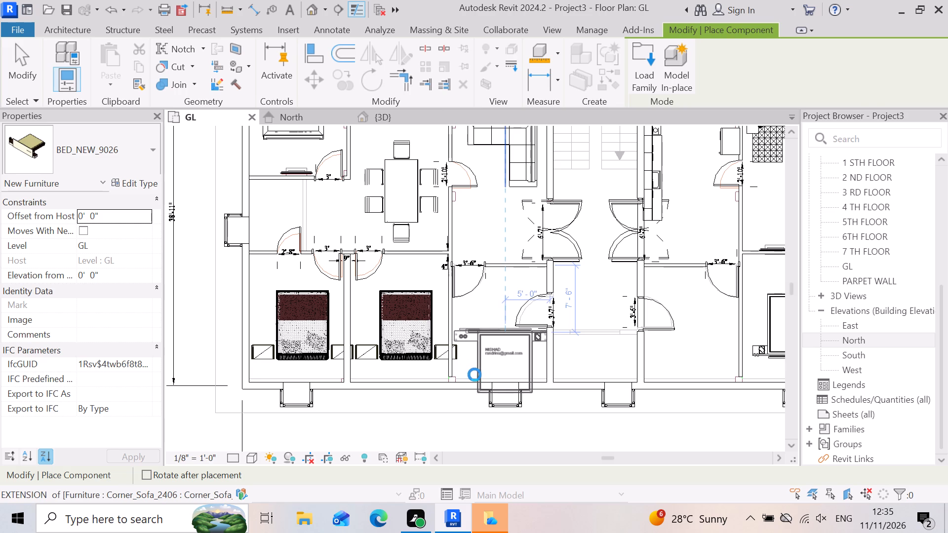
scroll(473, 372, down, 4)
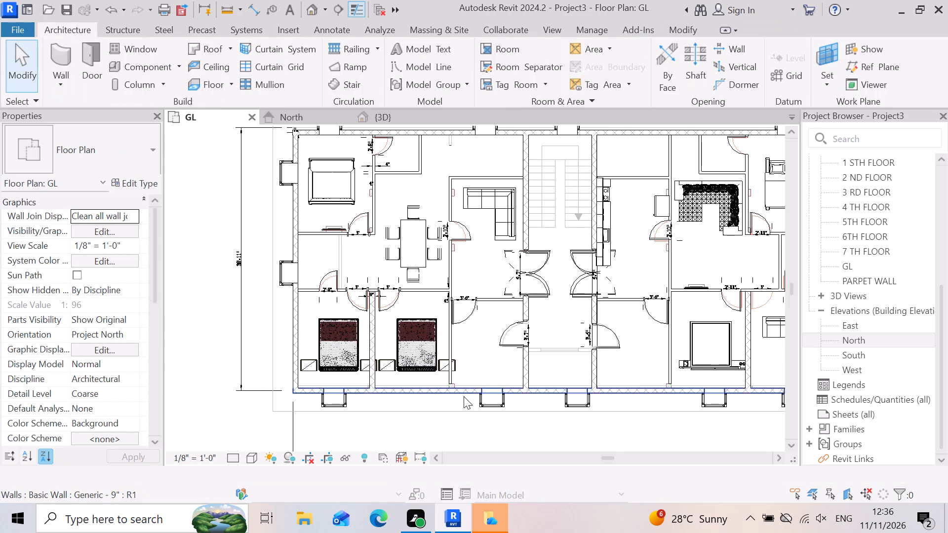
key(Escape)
Examine the furniture layout in the western flat's bedrooms on the ground-floor plan.
scroll(396, 381, up, 2)
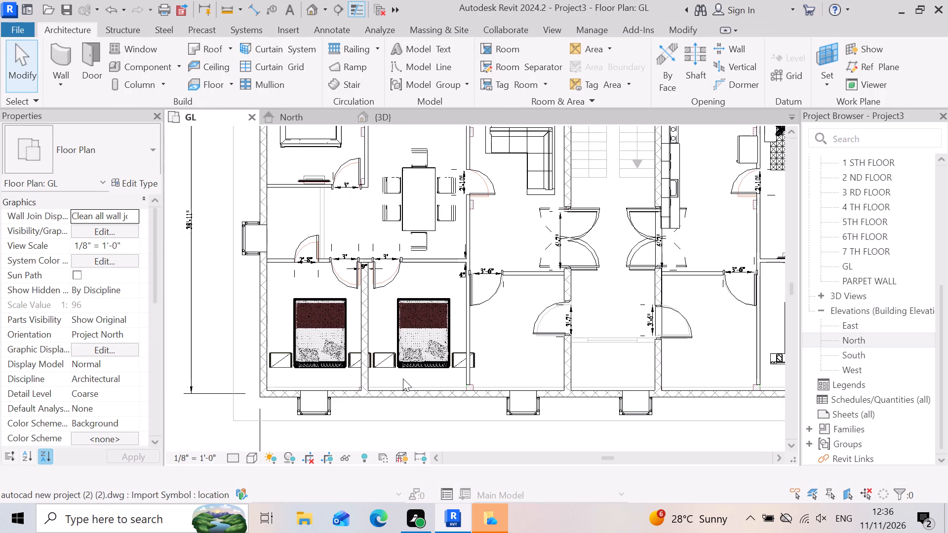
scroll(496, 402, down, 3)
scroll(450, 360, up, 5)
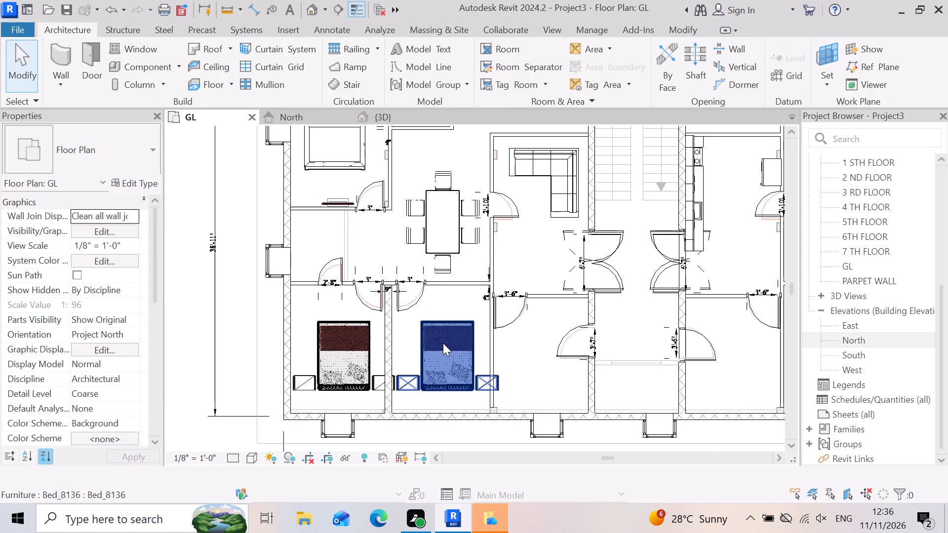
scroll(472, 352, down, 3)
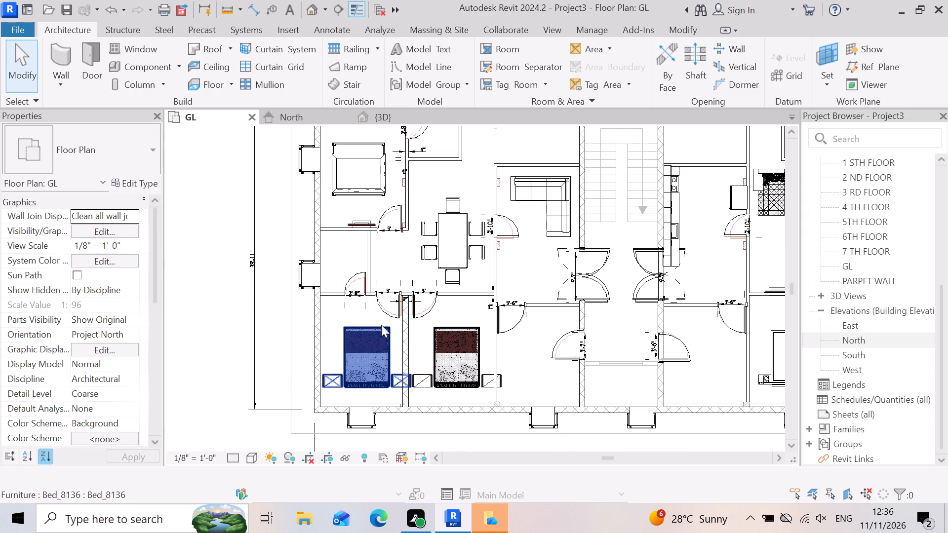
scroll(406, 313, up, 4)
scroll(432, 294, down, 3)
scroll(501, 411, up, 3)
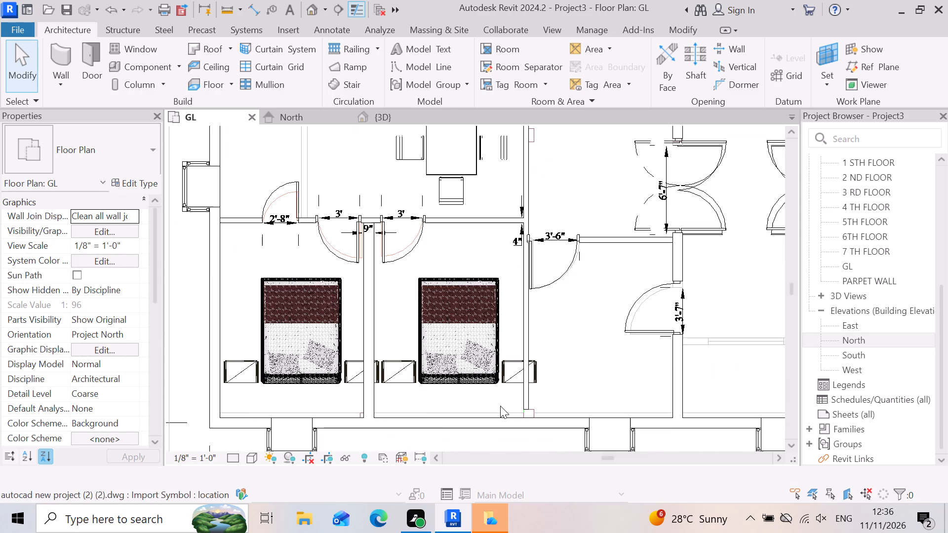
scroll(474, 392, down, 6)
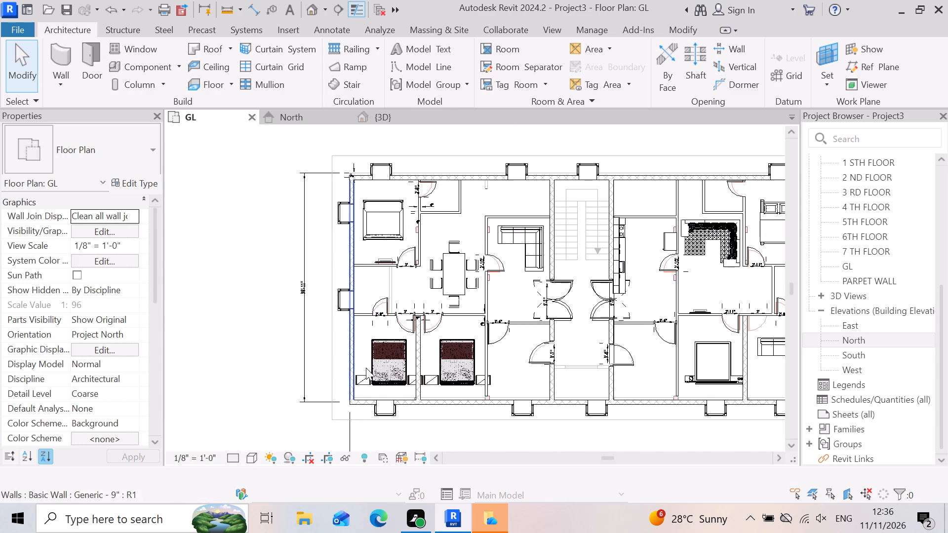
scroll(483, 294, up, 2)
scroll(334, 310, up, 3)
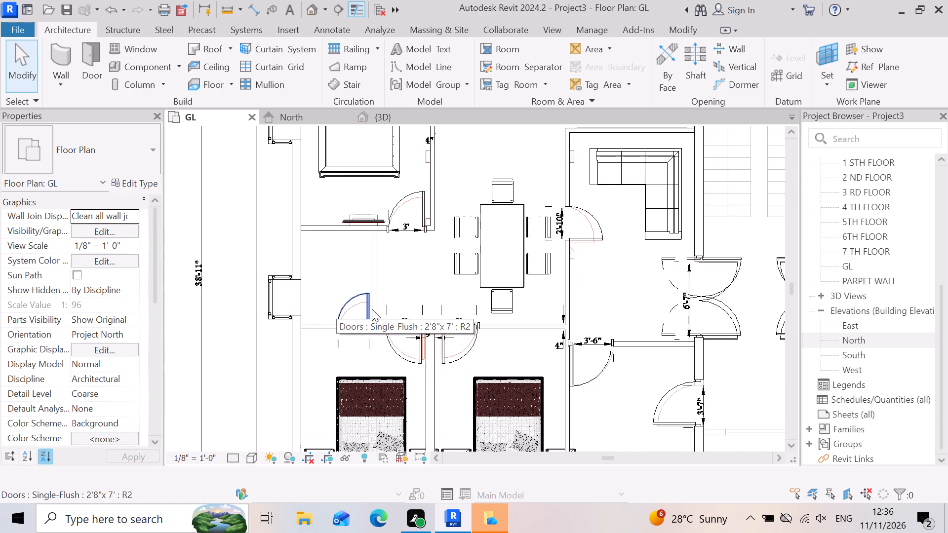
scroll(518, 349, down, 3)
scroll(485, 377, up, 2)
scroll(501, 367, down, 3)
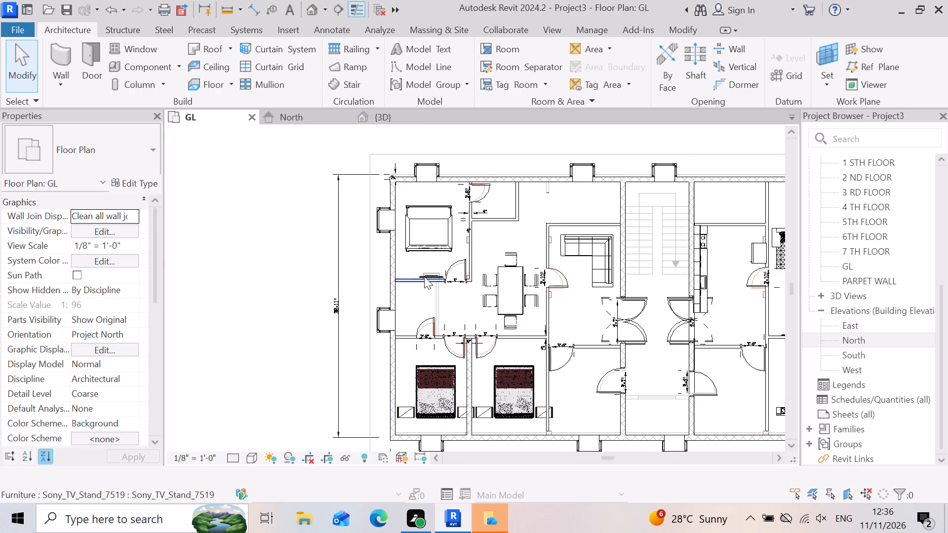
scroll(426, 273, up, 2)
scroll(467, 327, down, 2)
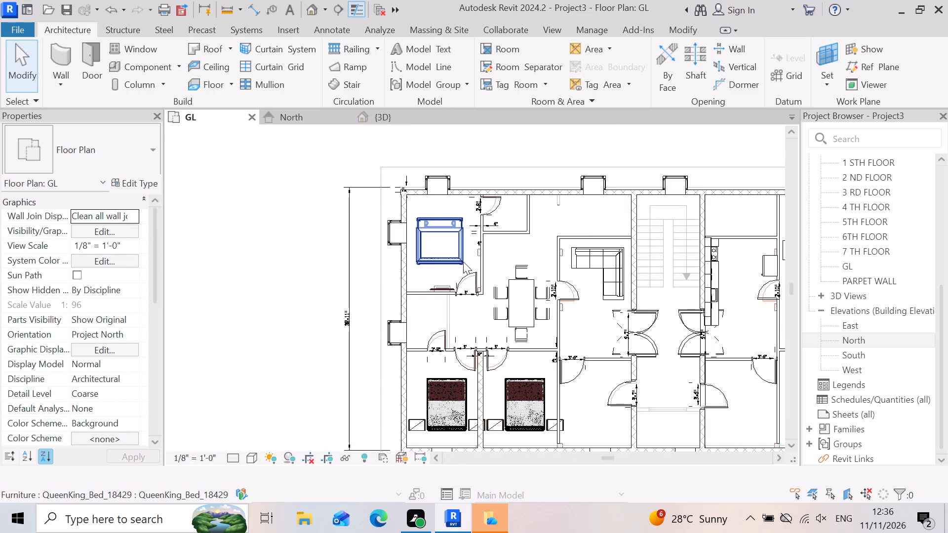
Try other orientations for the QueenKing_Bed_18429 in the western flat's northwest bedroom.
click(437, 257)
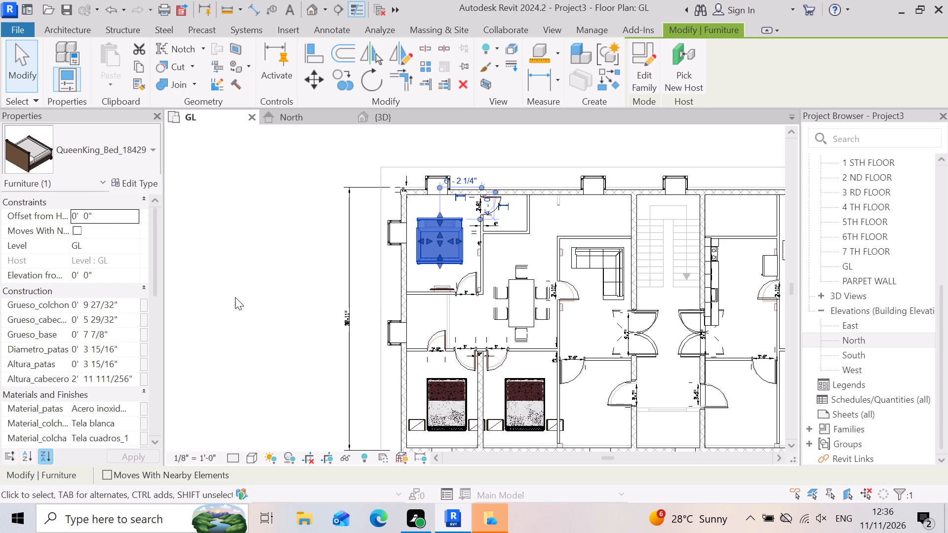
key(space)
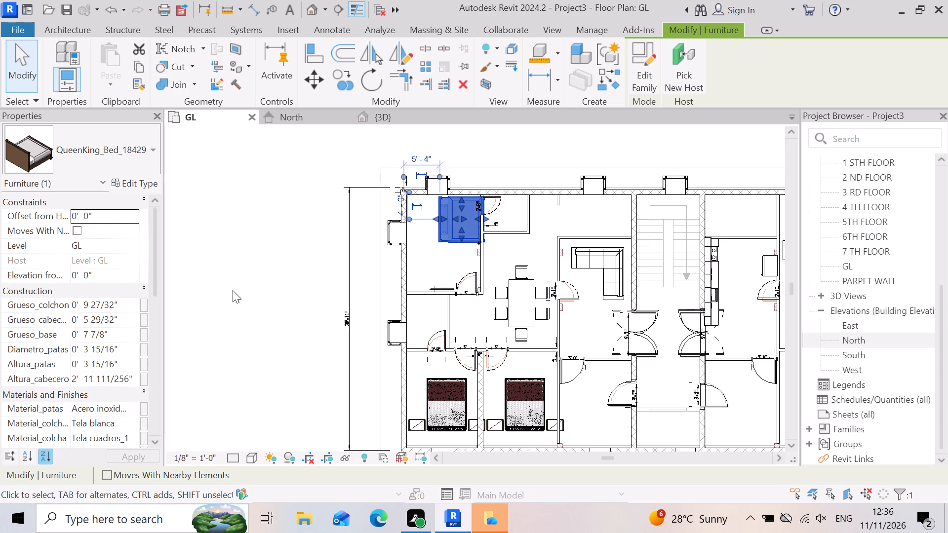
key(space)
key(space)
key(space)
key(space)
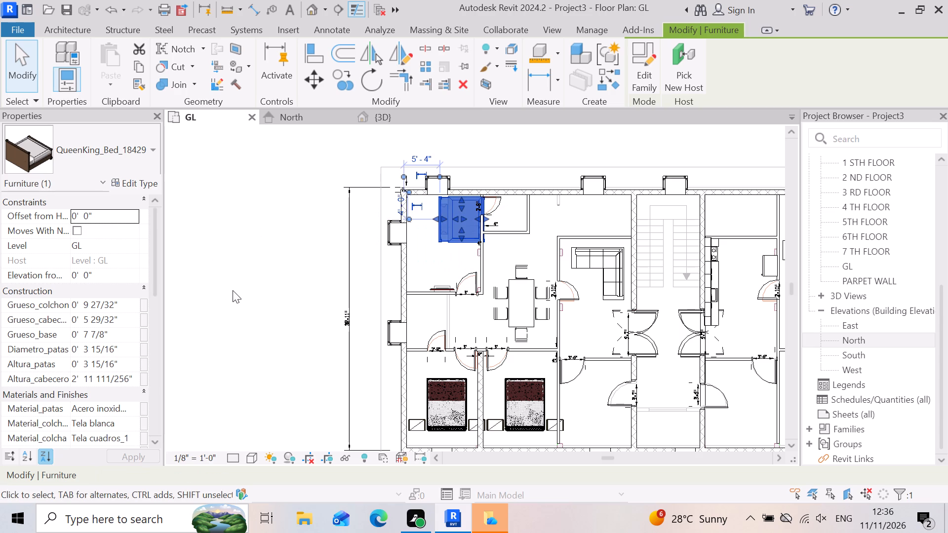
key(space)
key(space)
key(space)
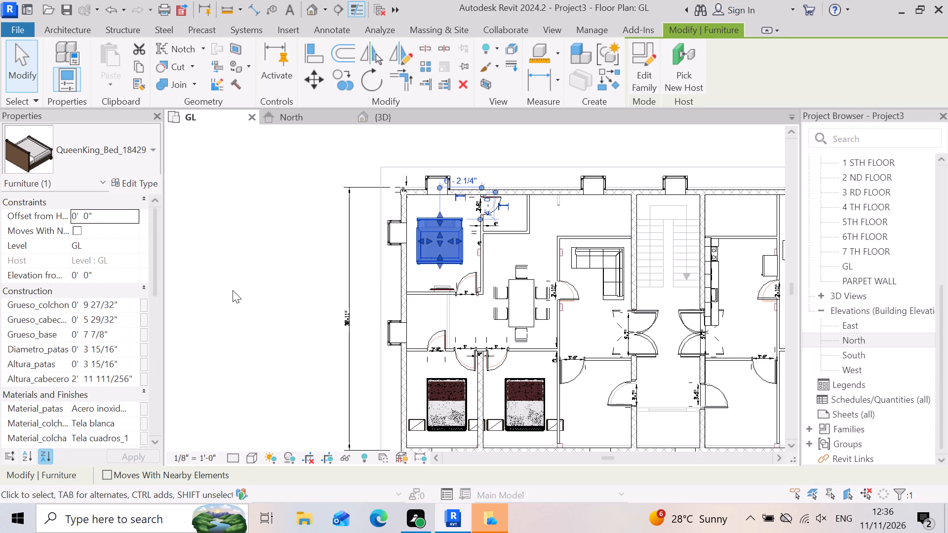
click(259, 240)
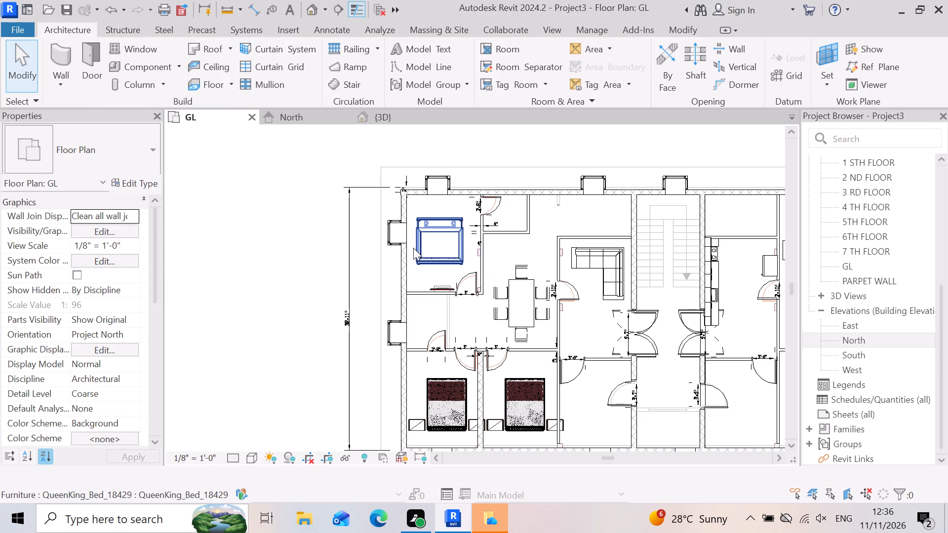
Delete the QueenKing_Bed_18429 from the western flat's northwest bedroom.
click(413, 248)
key(Delete)
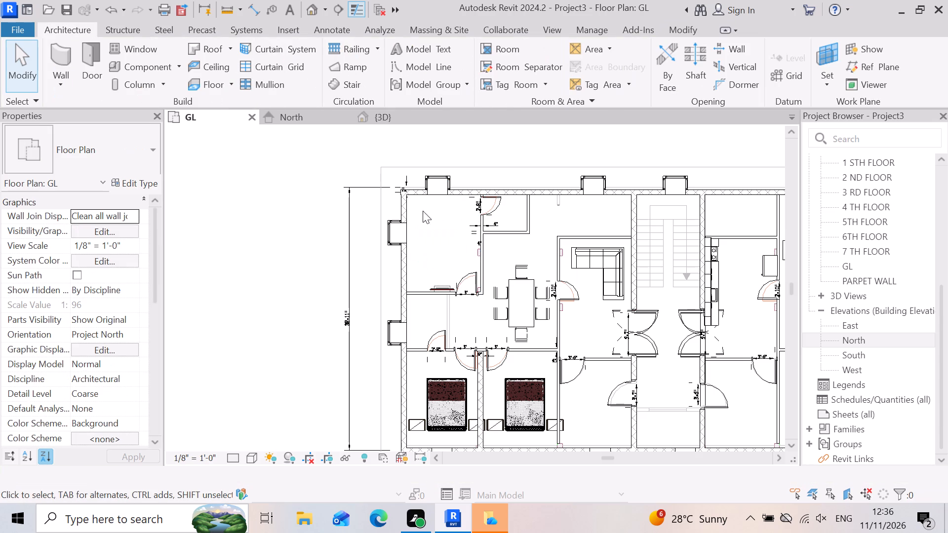
Load the 1500wide_x_2000m_double_bed_1949 family from the beds folder for component placement, previewing Bed_17739 first.
click(176, 65)
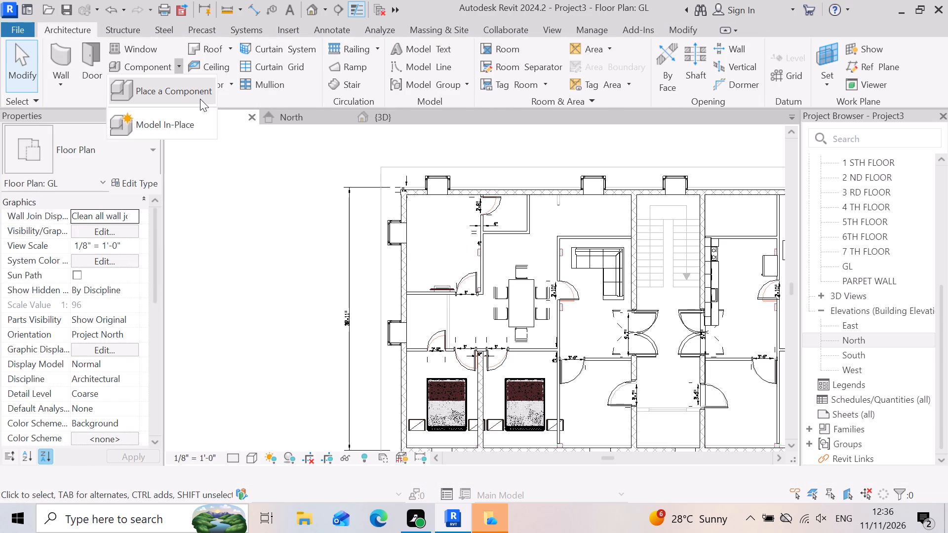
click(200, 99)
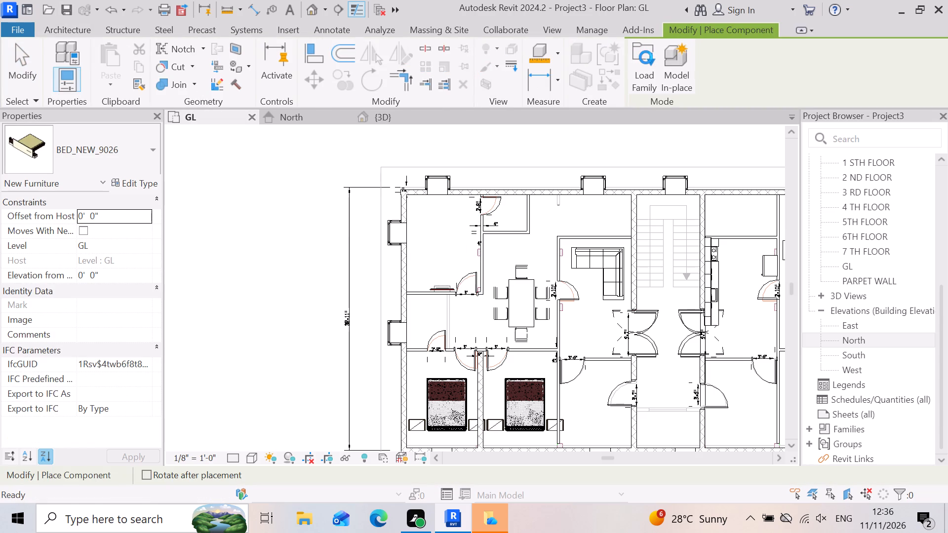
click(648, 67)
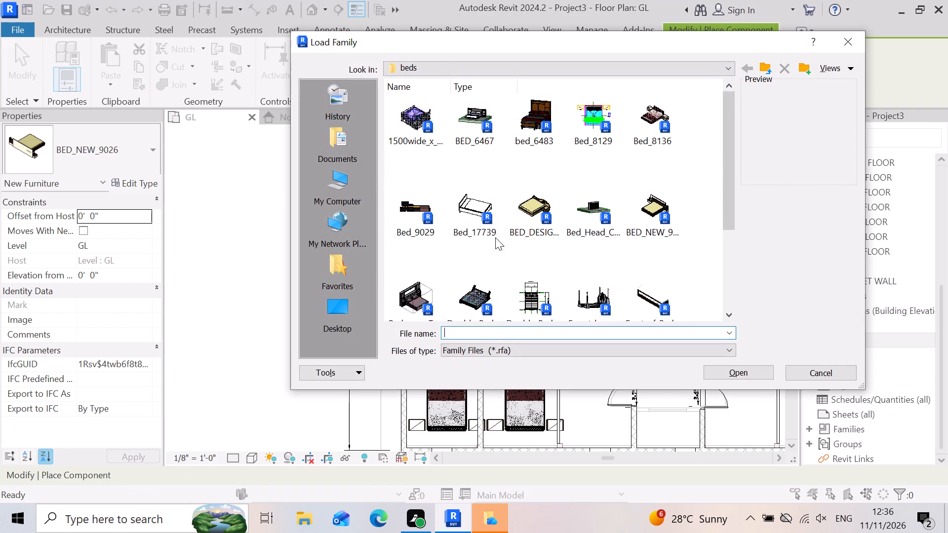
click(474, 218)
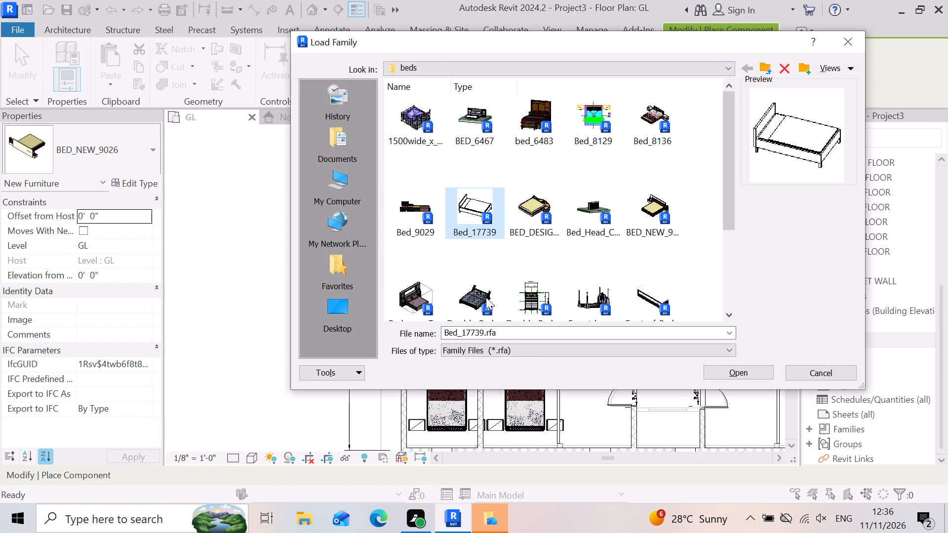
click(423, 111)
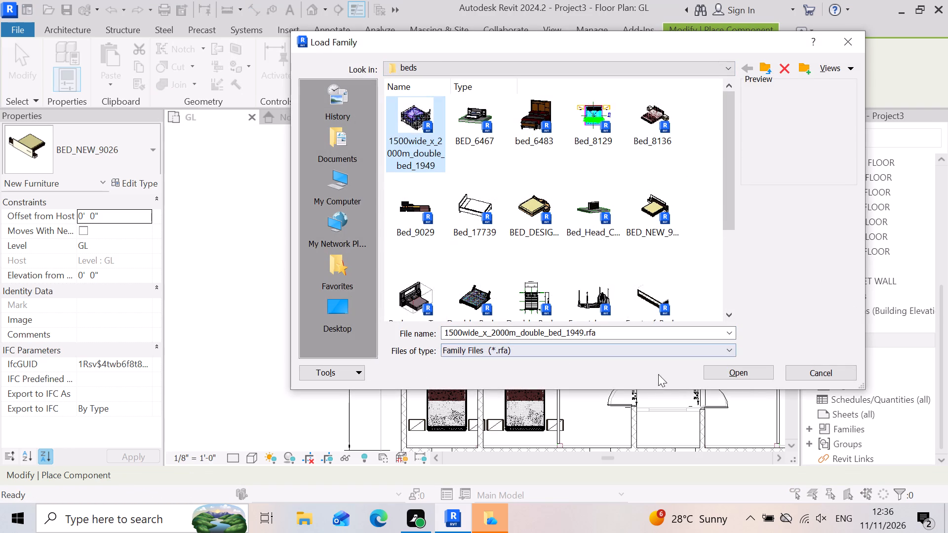
click(749, 375)
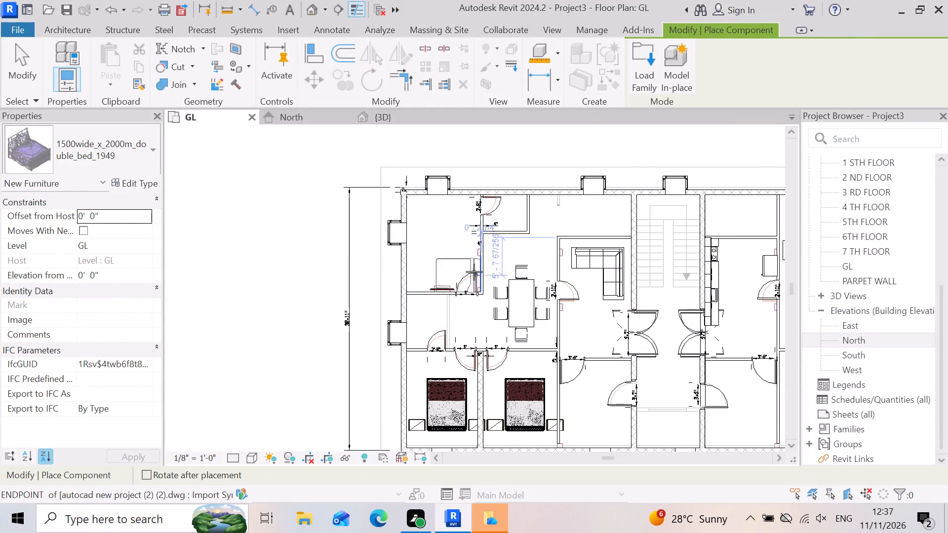
Place the 1500wide_x_2000m_double_bed_1949 in the emptied northwest bedroom, headboard toward the south wall, about 5'-8" from the east partition.
scroll(461, 257, up, 5)
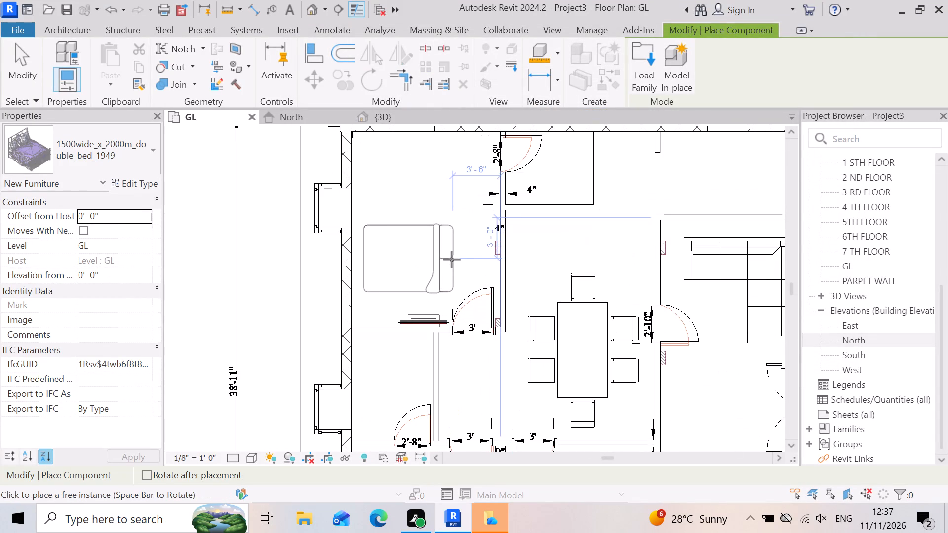
key(space)
key(space)
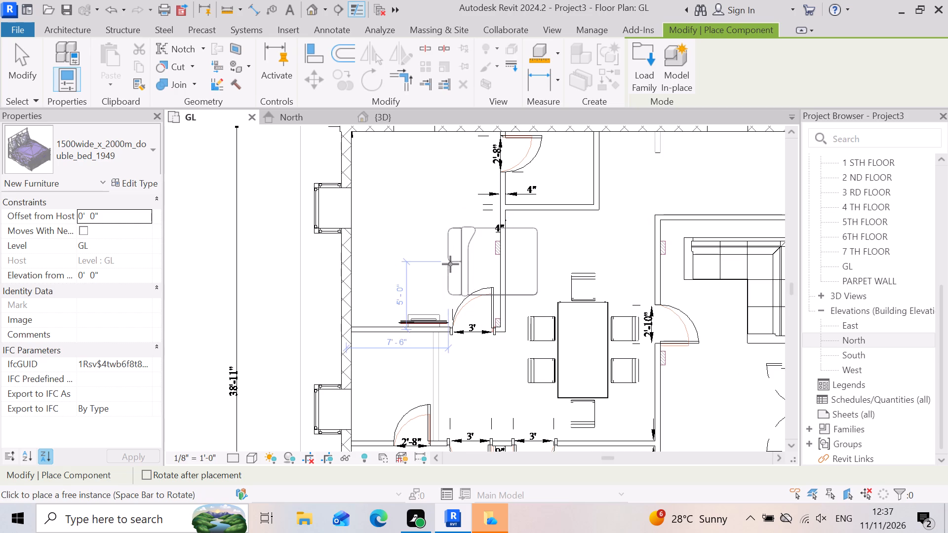
key(space)
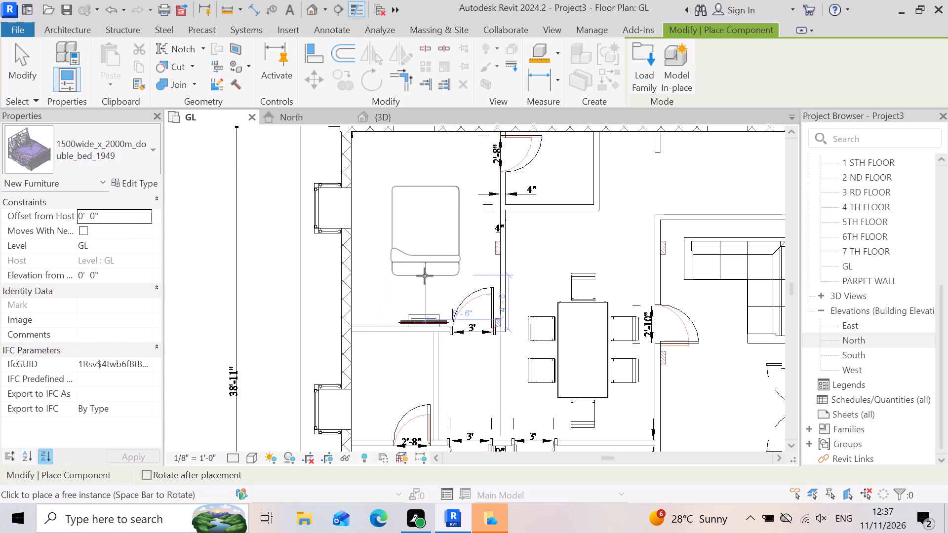
click(426, 277)
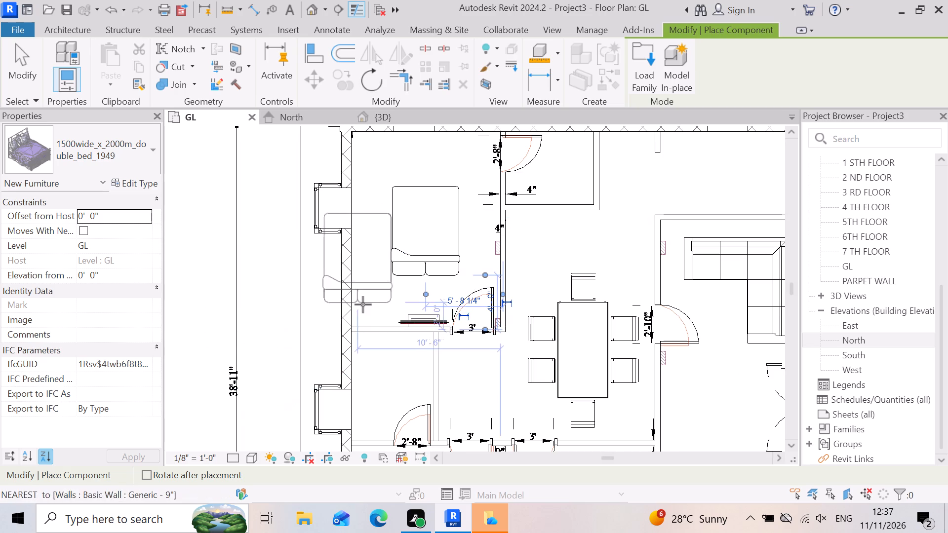
scroll(377, 300, up, 3)
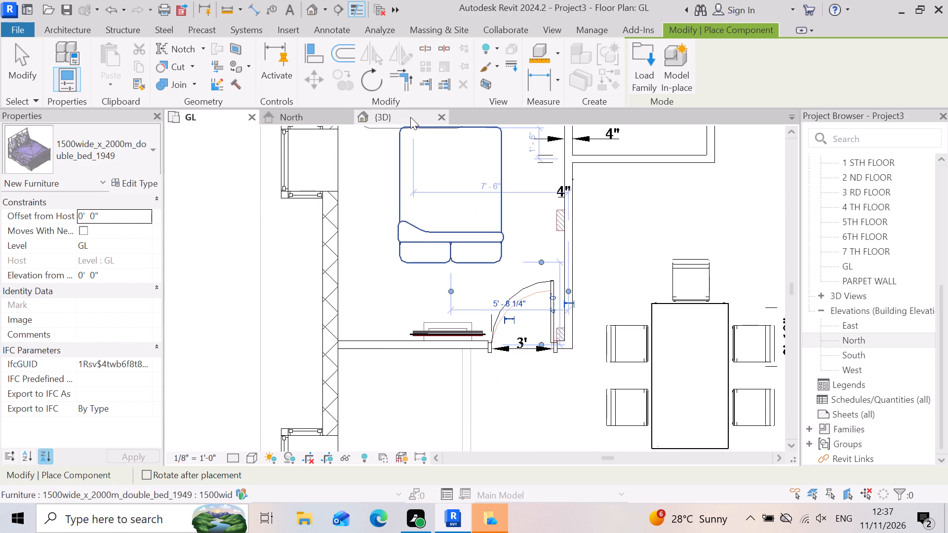
End placement and inspect the new double bed in the northwest bedroom in the 3D view.
click(410, 117)
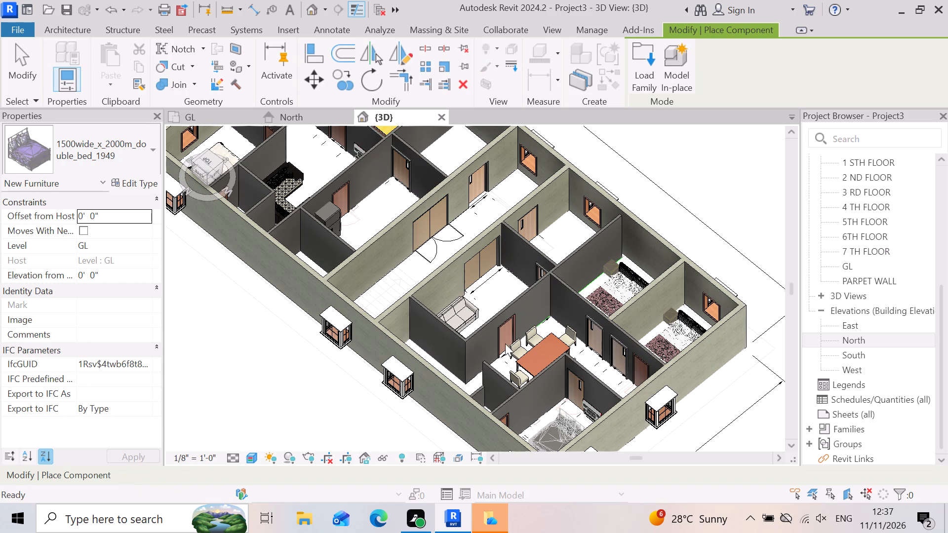
scroll(505, 343, down, 2)
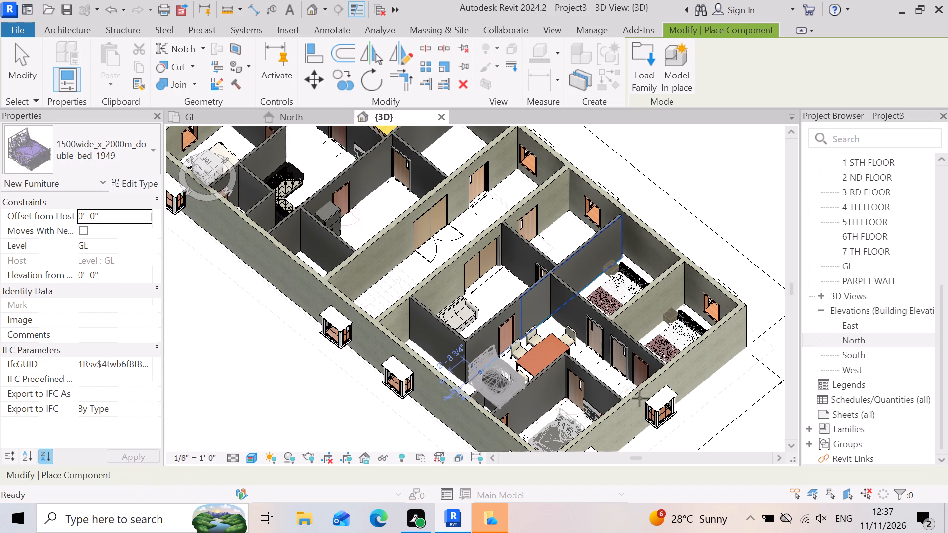
key(Escape)
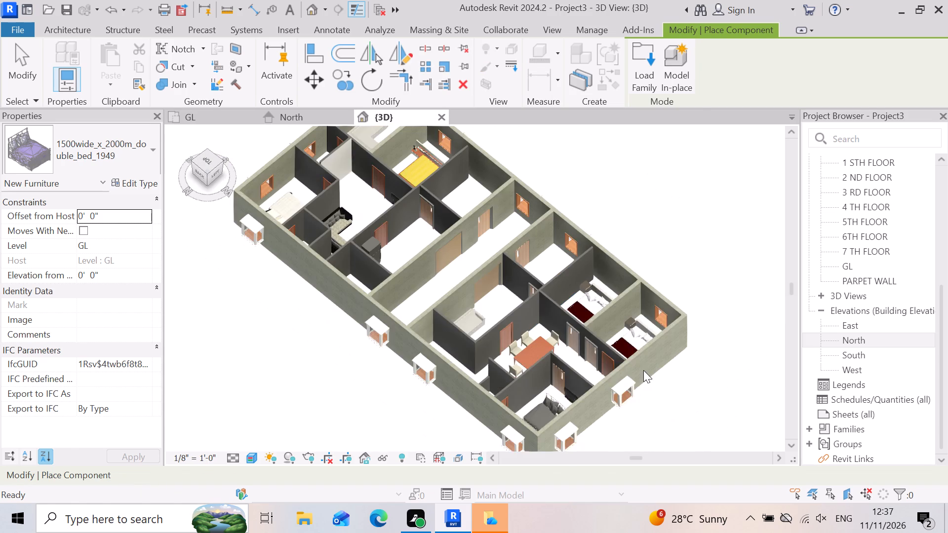
scroll(586, 403, up, 3)
scroll(561, 438, up, 5)
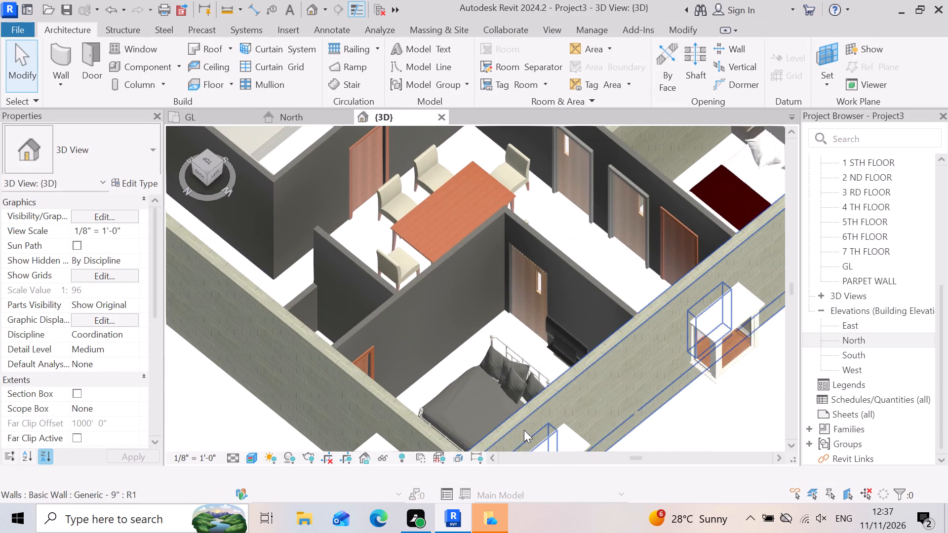
Examine the new double bed and its position relative to the door, TV unit and neighbouring rooms in the 3D view.
scroll(477, 418, up, 4)
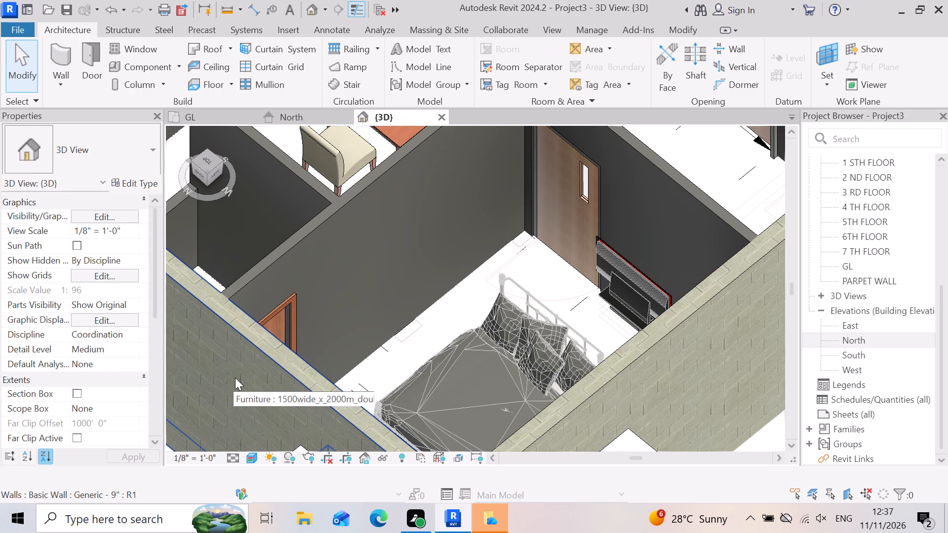
scroll(510, 329, down, 2)
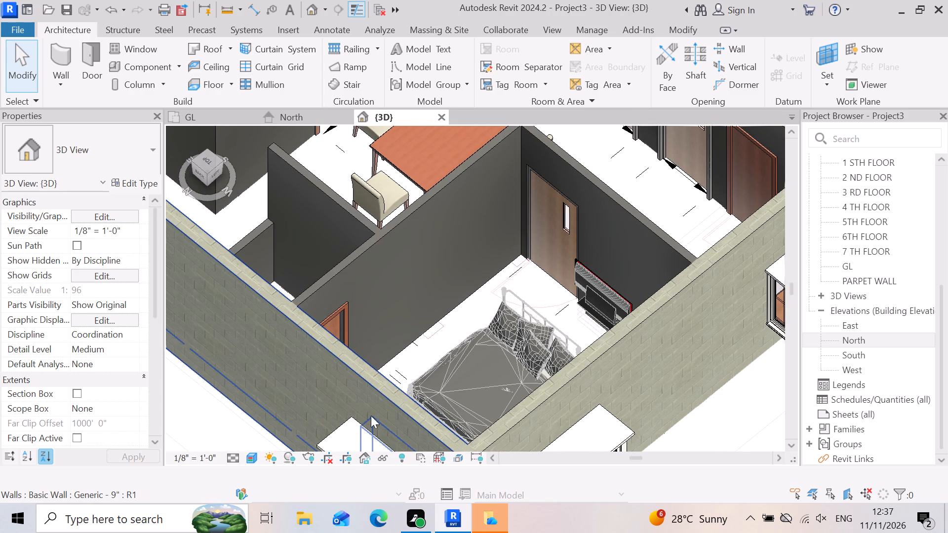
scroll(410, 425, up, 3)
scroll(415, 409, down, 4)
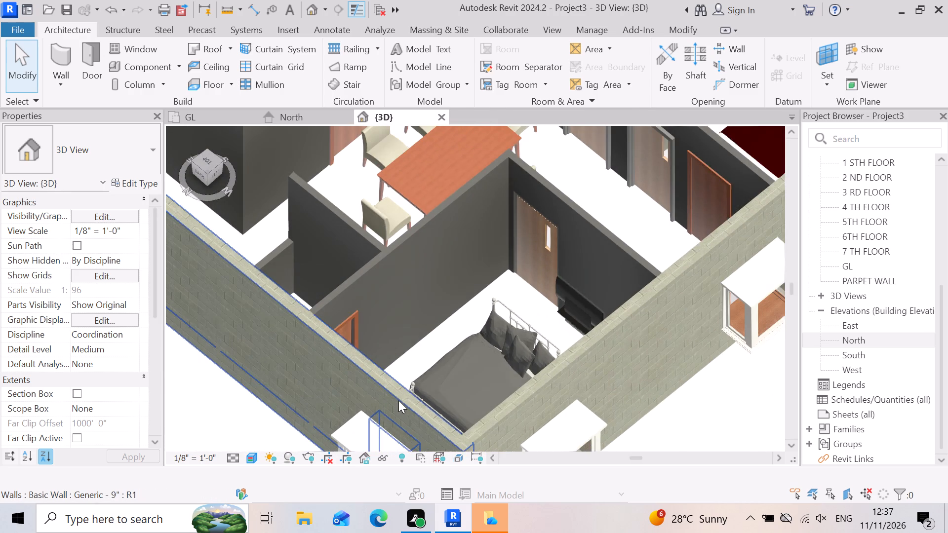
scroll(398, 400, down, 3)
scroll(695, 213, up, 5)
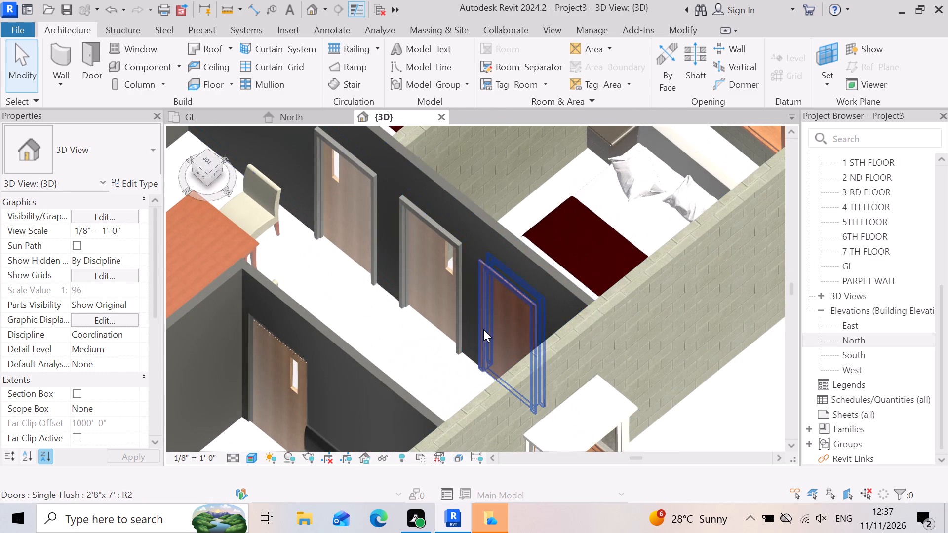
scroll(522, 317, down, 3)
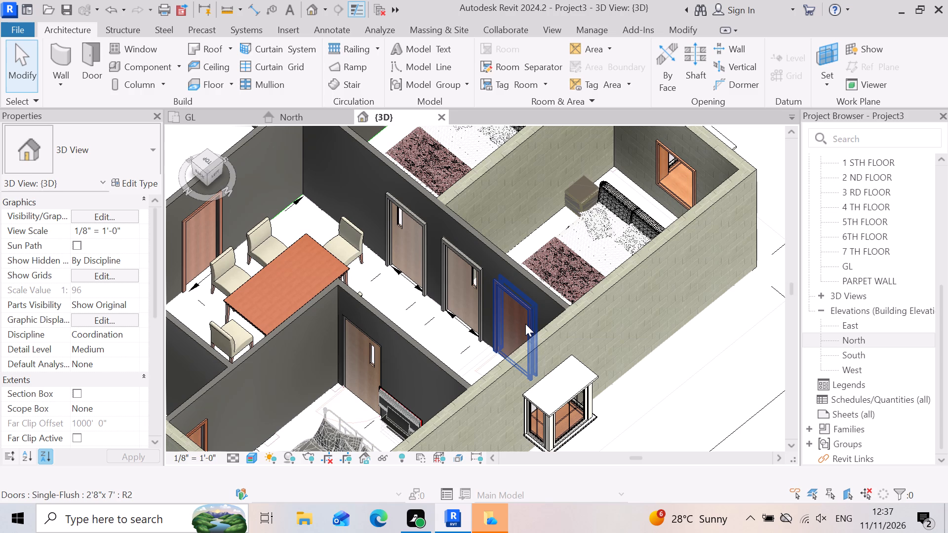
scroll(597, 302, down, 2)
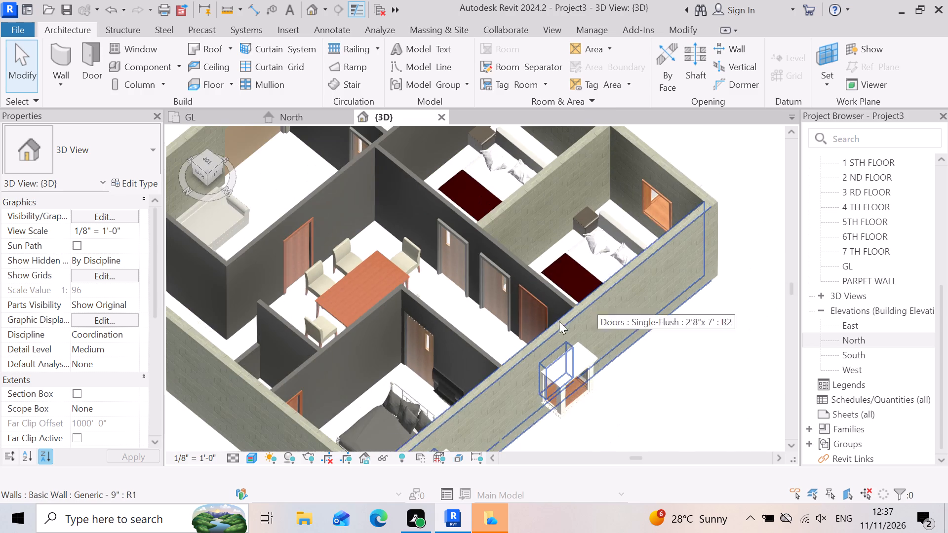
scroll(550, 307, down, 2)
scroll(441, 375, up, 1)
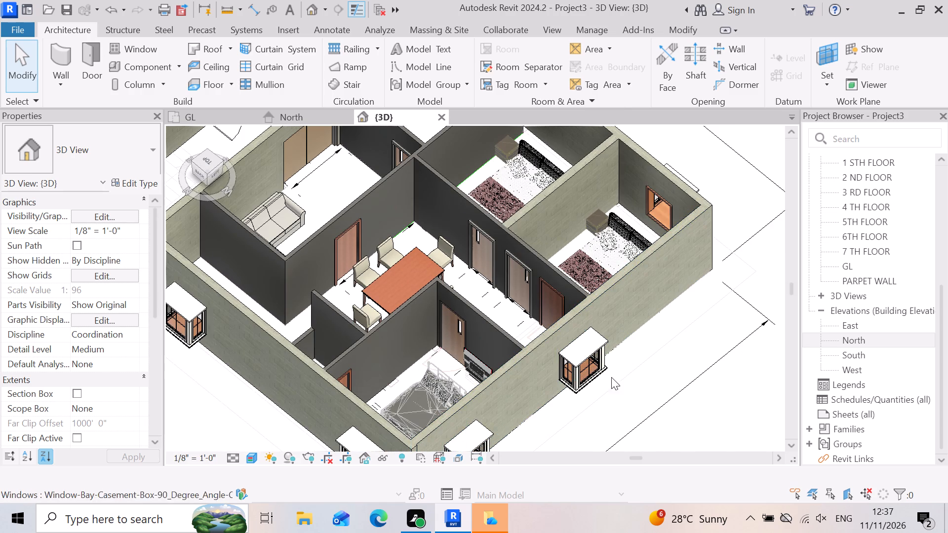
Undo the placement of the double bed in the western flat's northwest bedroom.
key(z)
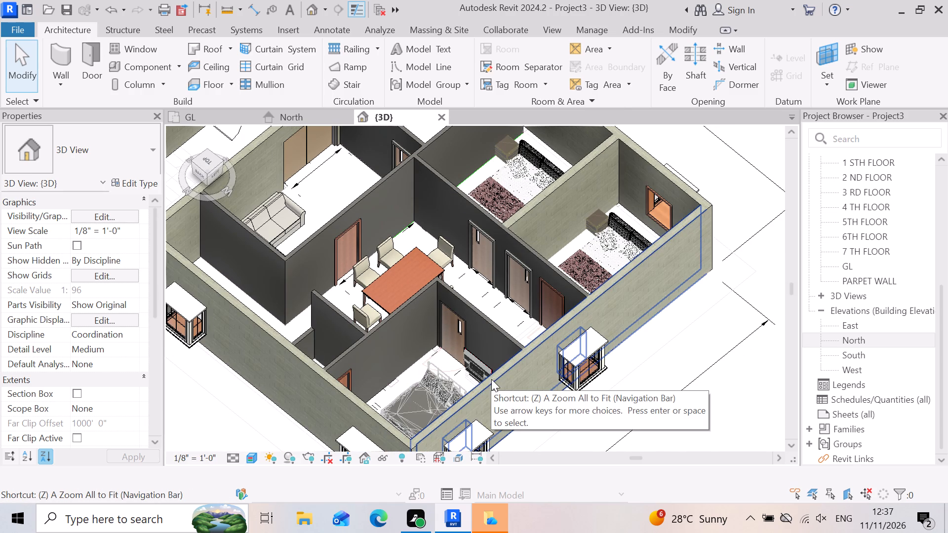
key(ctrl+z)
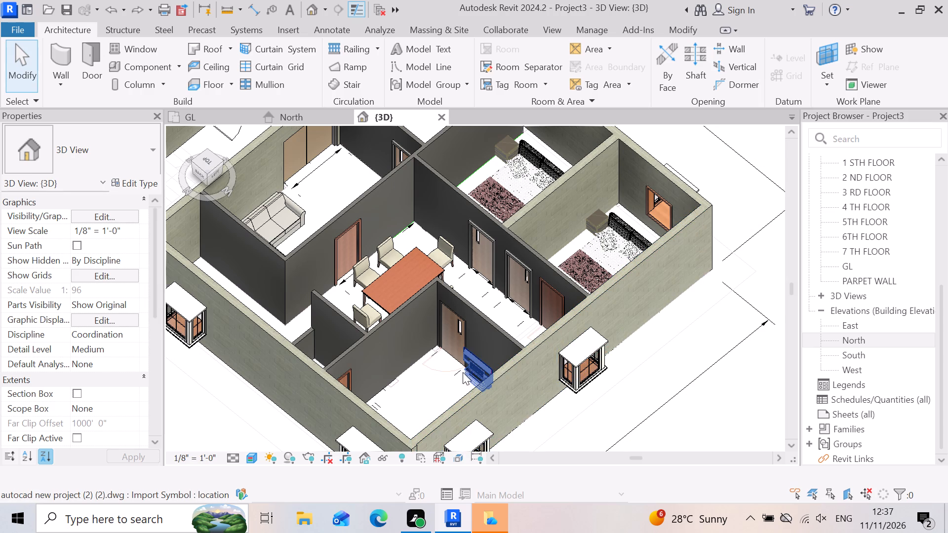
key(ctrl+z)
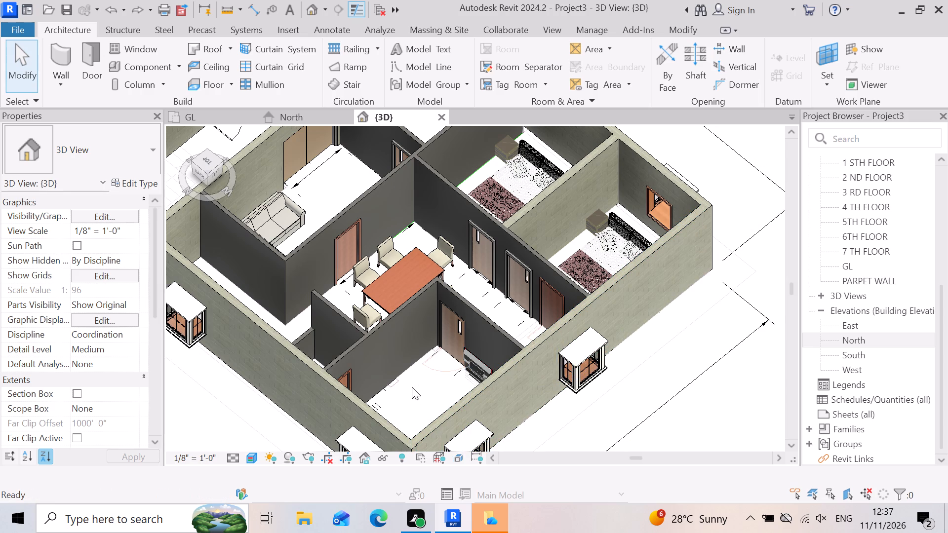
Place the 1500wide_x_2000m_double_bed_1949 in the GL plan's northwest bedroom, headboard toward the north wall, about 3'-0" from the northwest corner in both directions.
scroll(423, 387, up, 3)
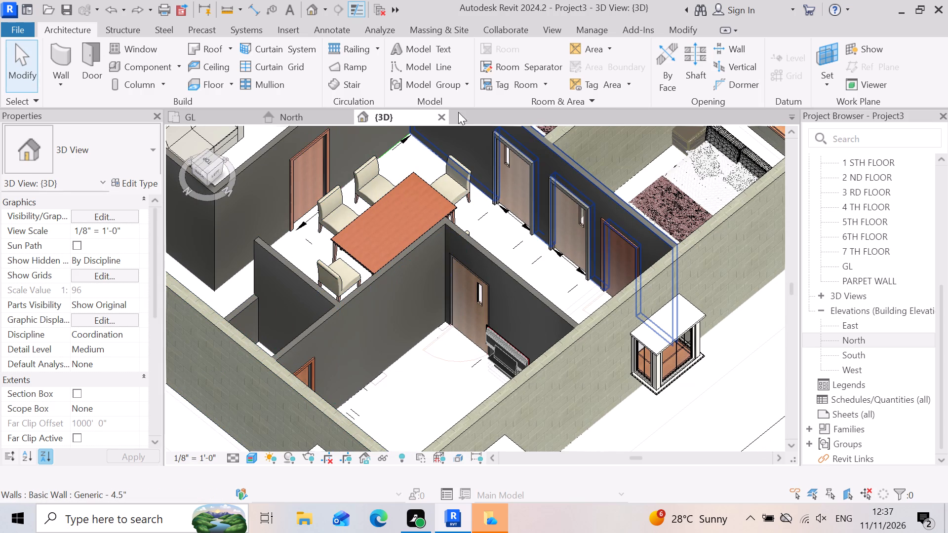
click(175, 67)
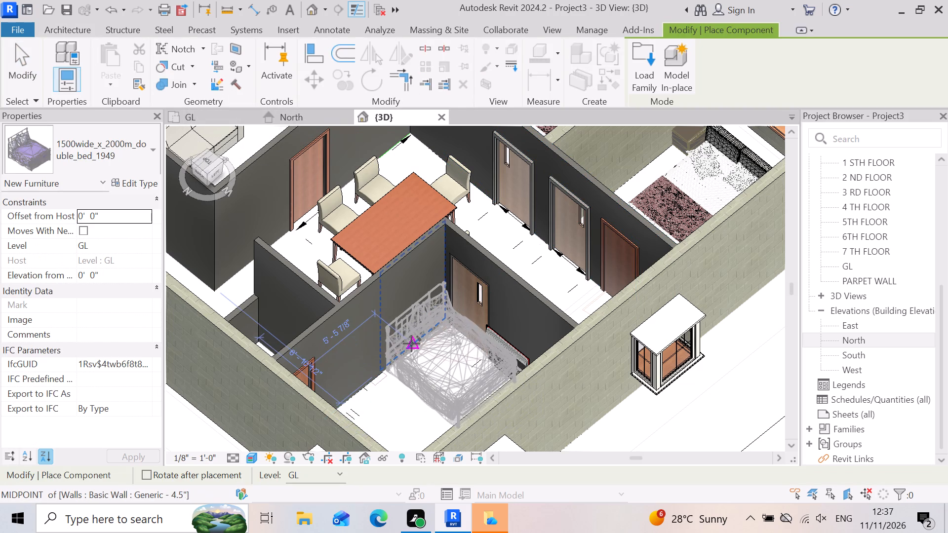
key(space)
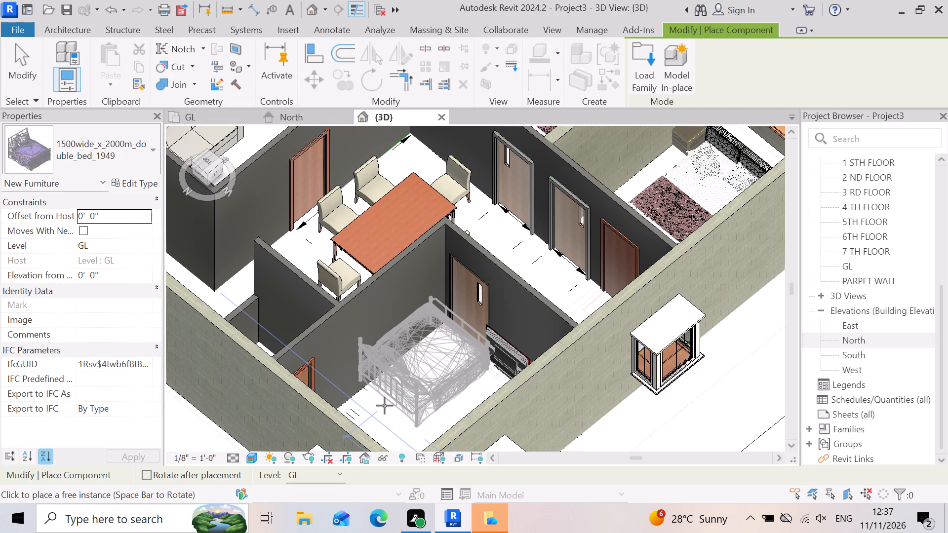
scroll(388, 406, up, 5)
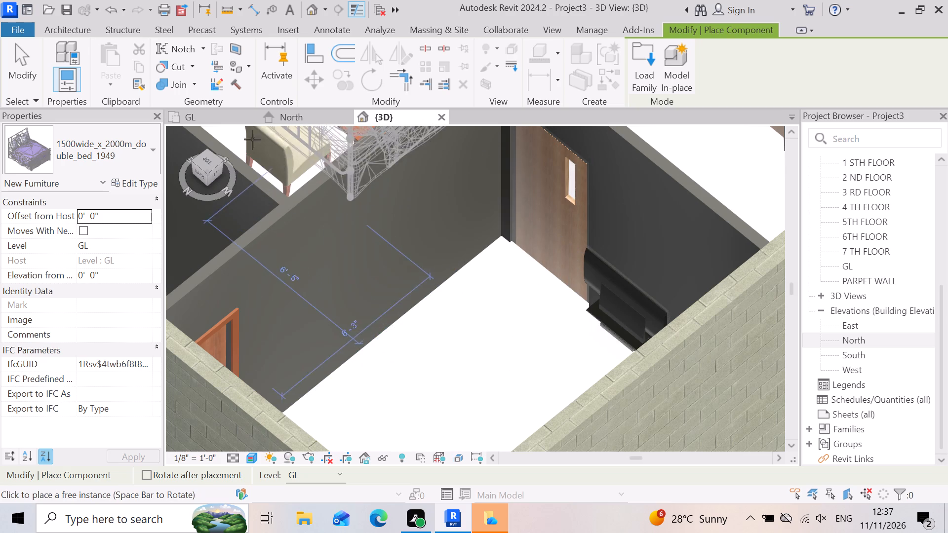
click(208, 124)
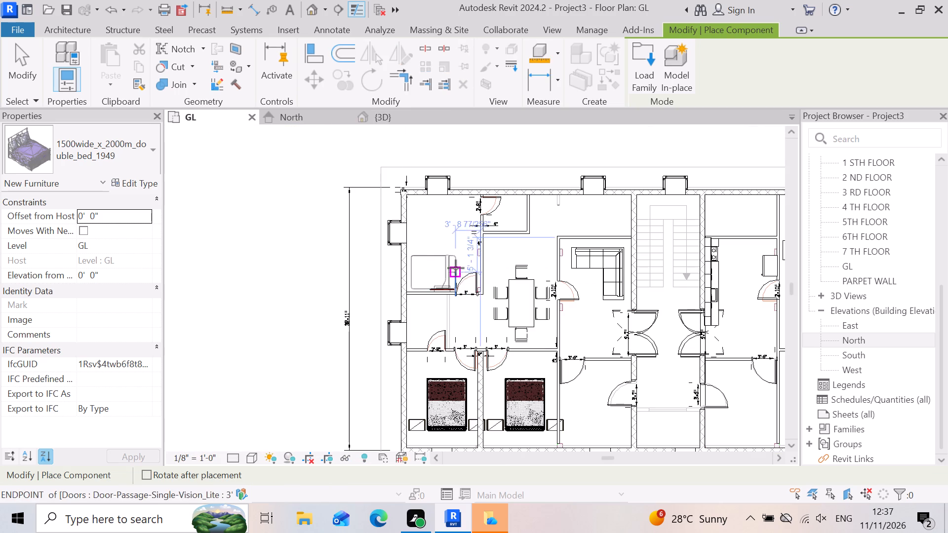
scroll(465, 250, up, 5)
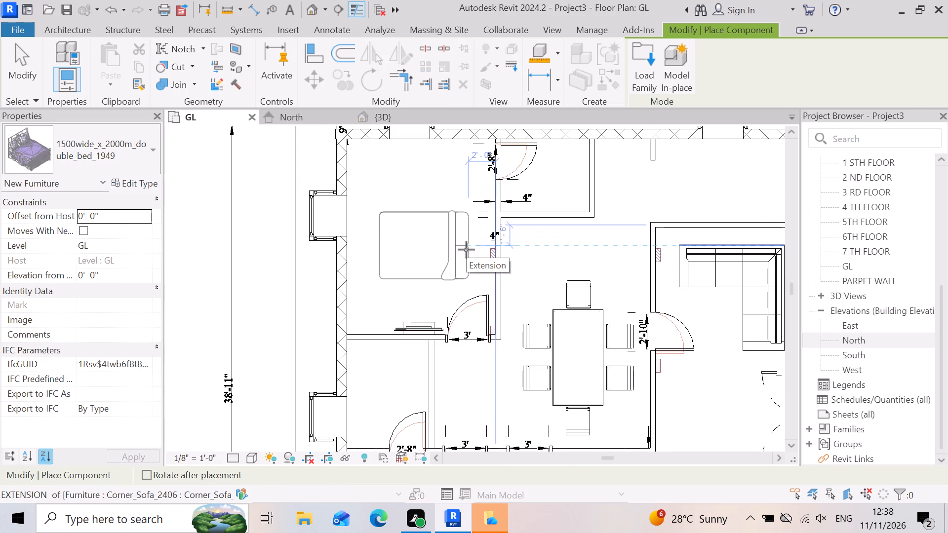
key(space)
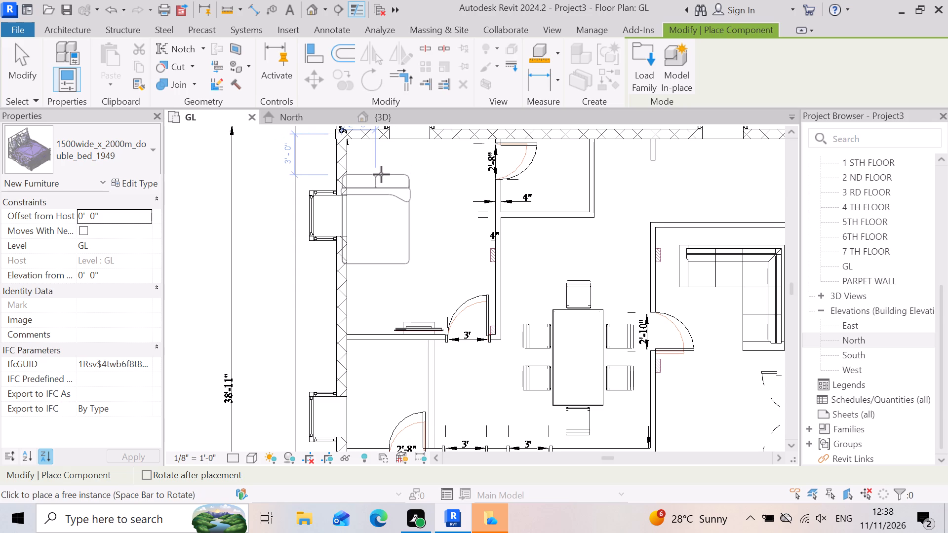
click(381, 174)
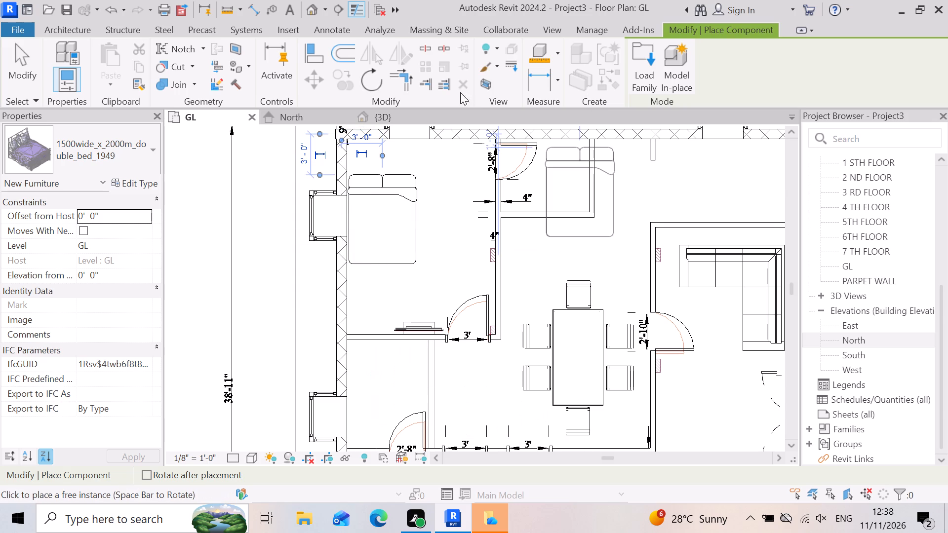
click(414, 110)
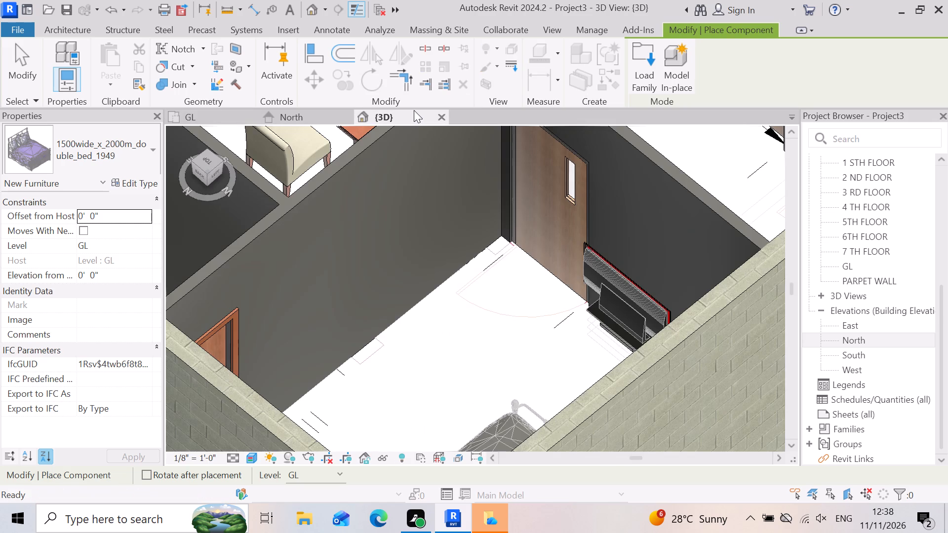
scroll(492, 238, down, 8)
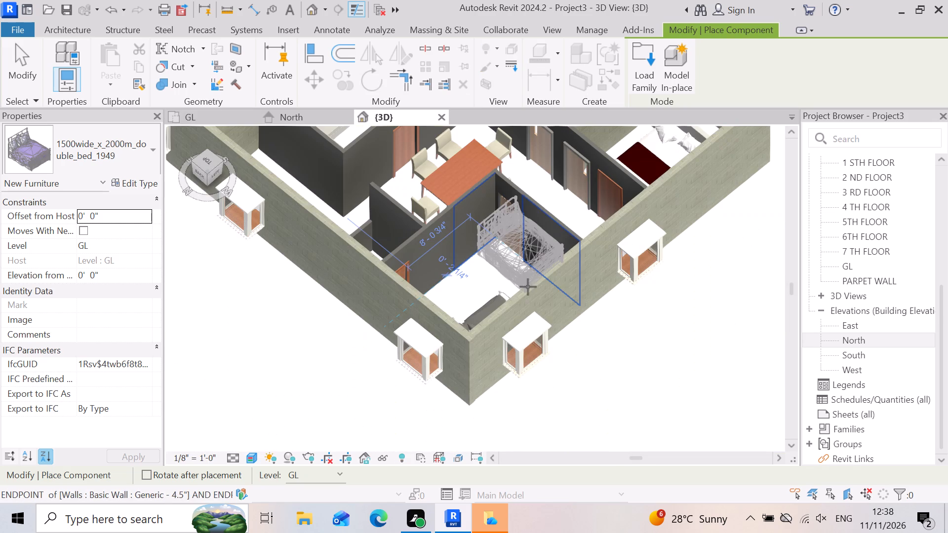
scroll(530, 290, up, 3)
scroll(691, 357, down, 2)
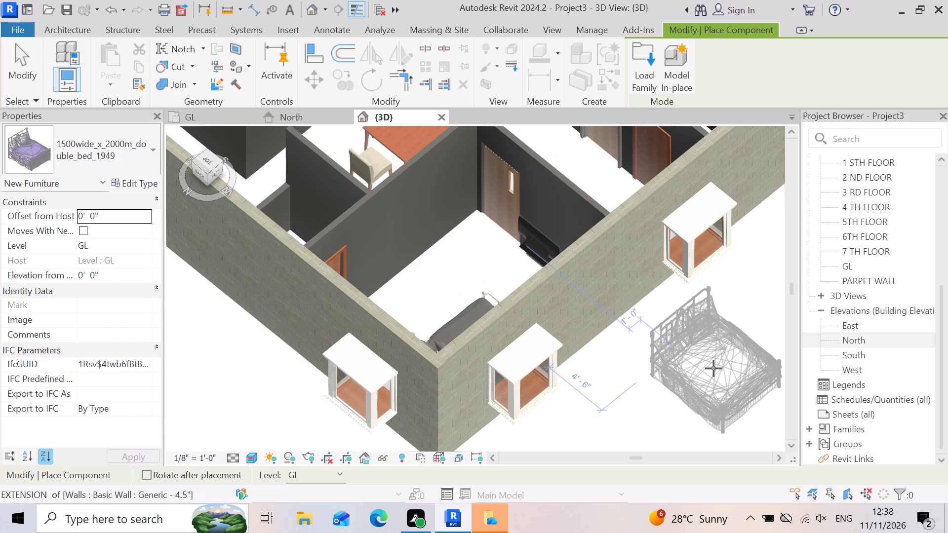
key(Escape)
Nudge the northwest bedroom's 1500wide_x_2000m_double_bed_1949 east and slightly south so the whole bed stands inside the room, clear of the west and north walls.
scroll(556, 333, up, 5)
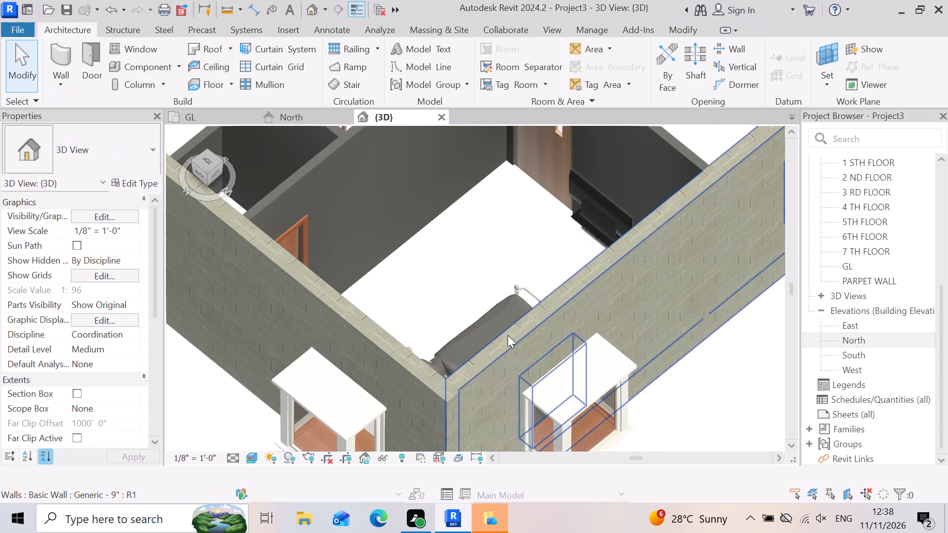
click(491, 326)
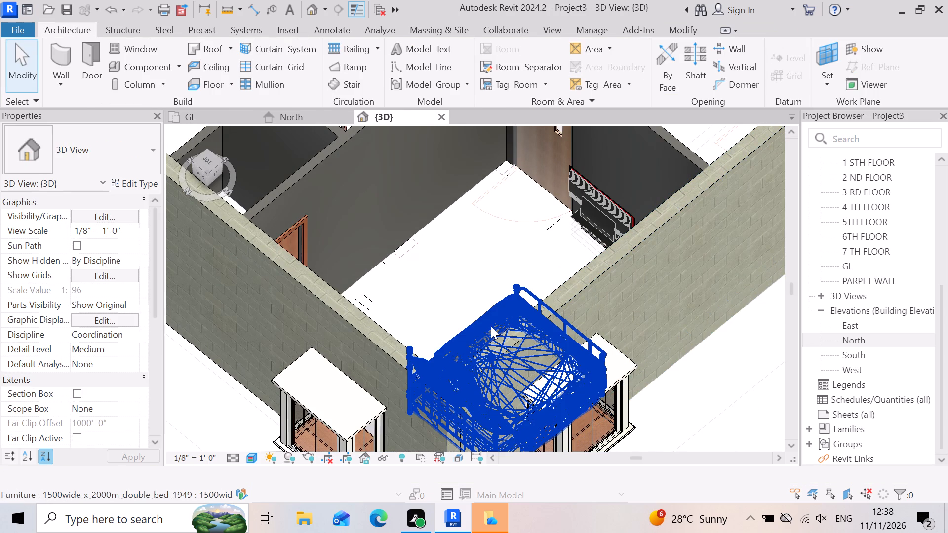
key(Up)
key(Up)
key(Up)
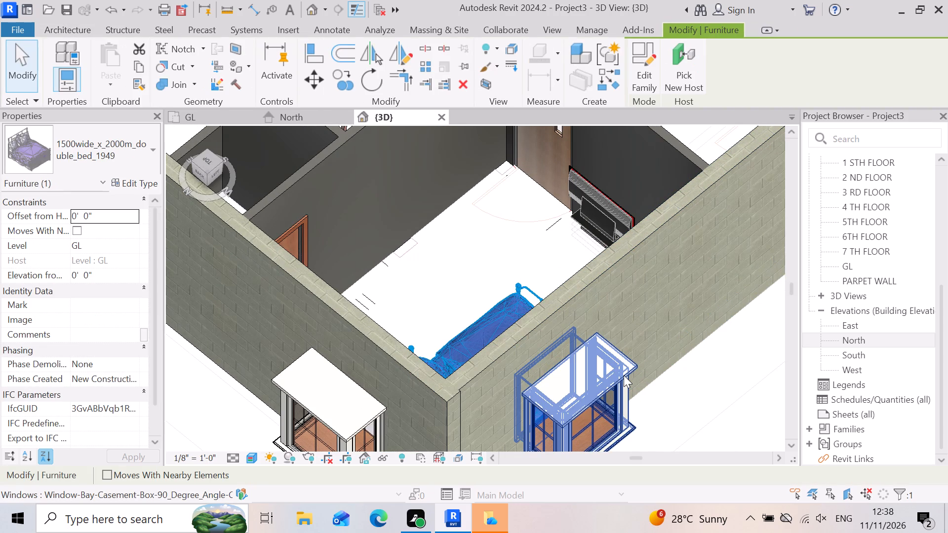
key(Up)
key(Up)
key(Left)
key(Left)
key(Left)
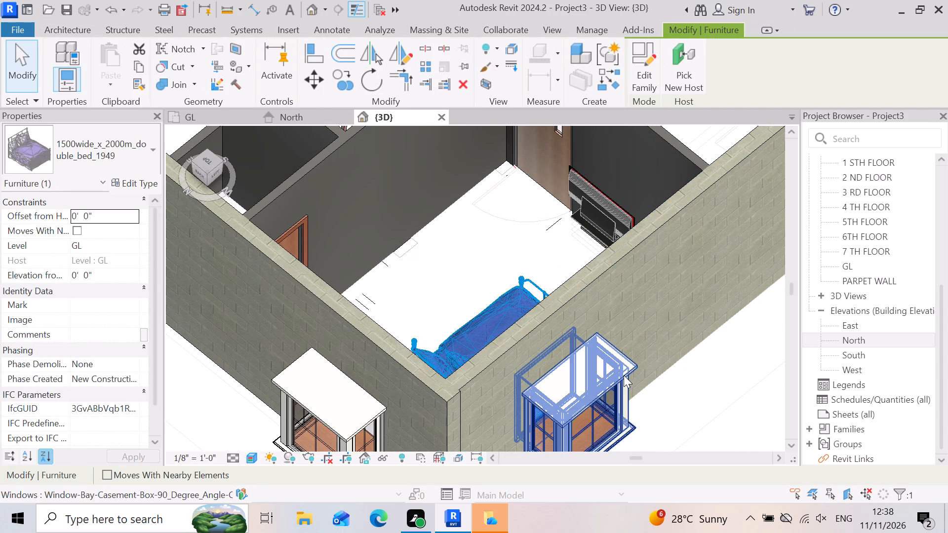
key(Left)
key(Left)
key(Left)
key(Left)
key(Left)
key(Left)
key(Left)
key(Left)
key(Left)
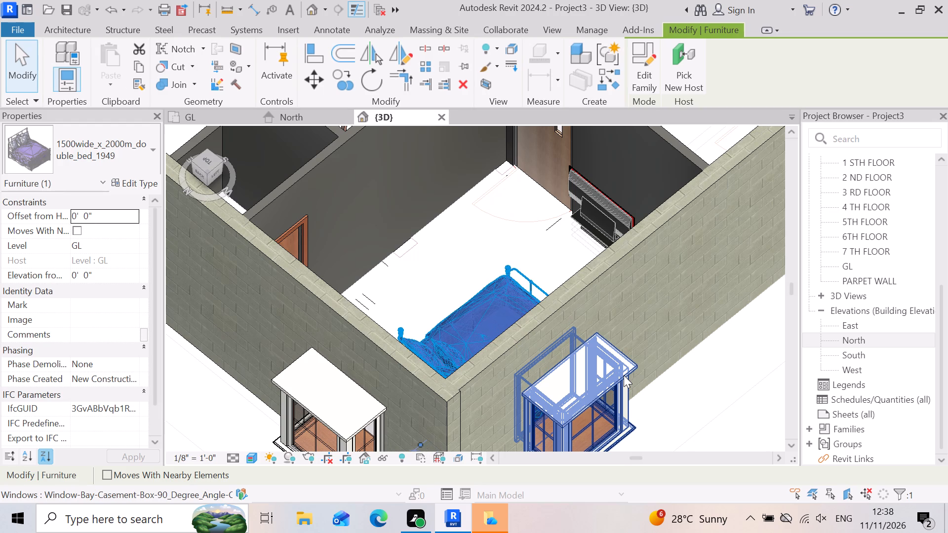
key(Left)
key(Left)
key(Left)
key(Left)
key(Left)
key(Left)
key(Left)
key(Left)
key(Left)
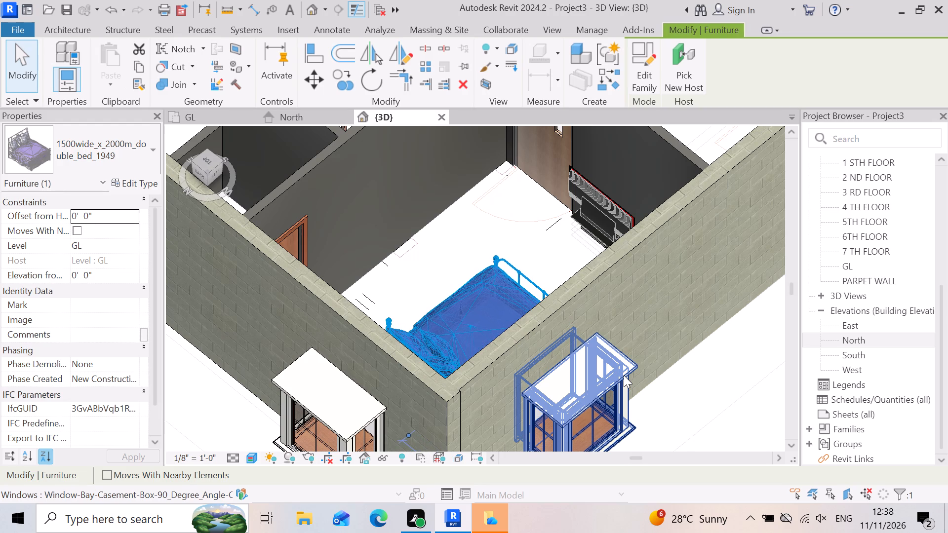
key(Left)
key(Left)
key(Left)
key(Left)
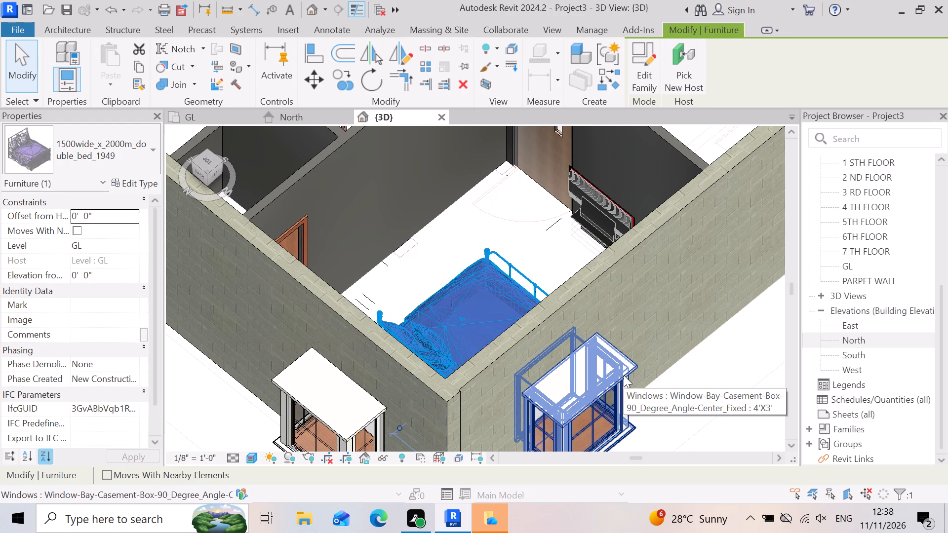
key(Up)
key(Up)
key(Up)
key(Up)
key(Up)
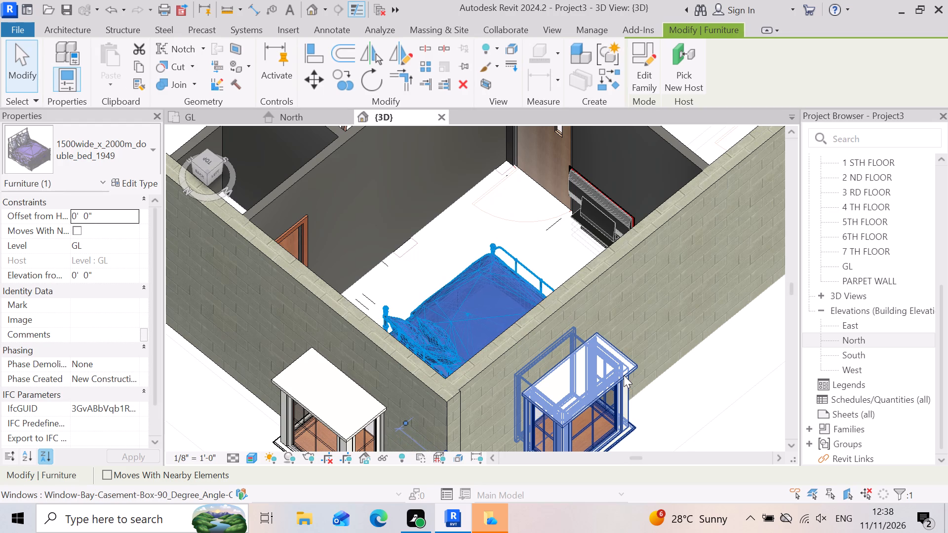
key(Up)
key(Left)
key(Left)
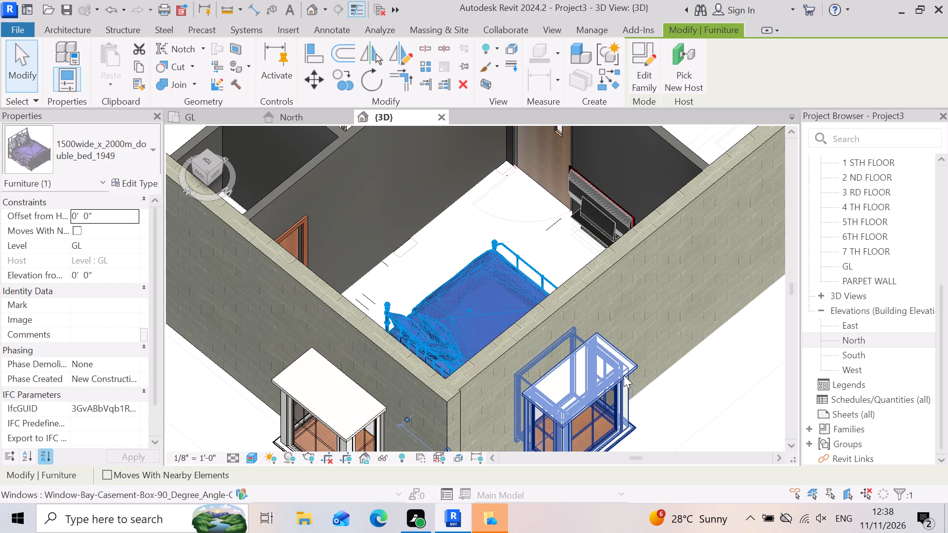
key(Left)
key(Up)
key(Up)
key(Up)
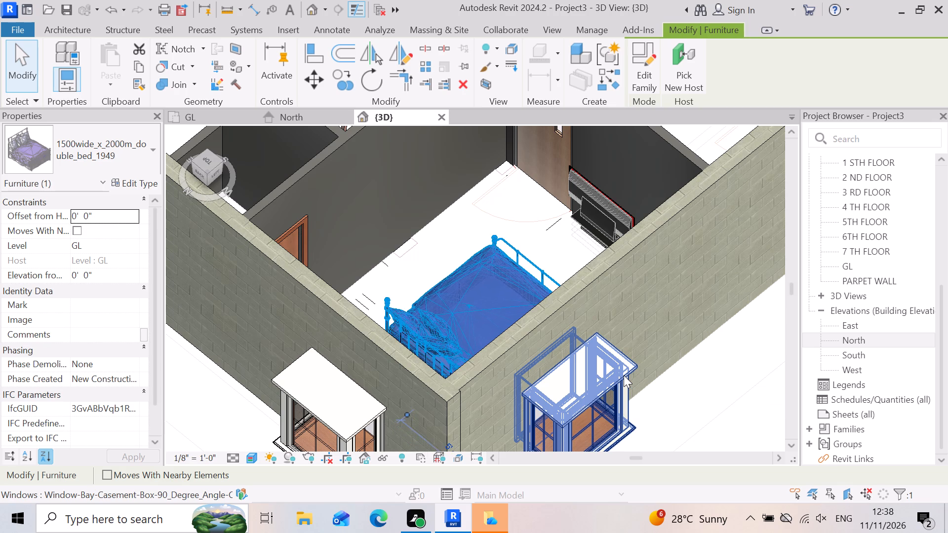
key(Up)
key(Up)
key(Left)
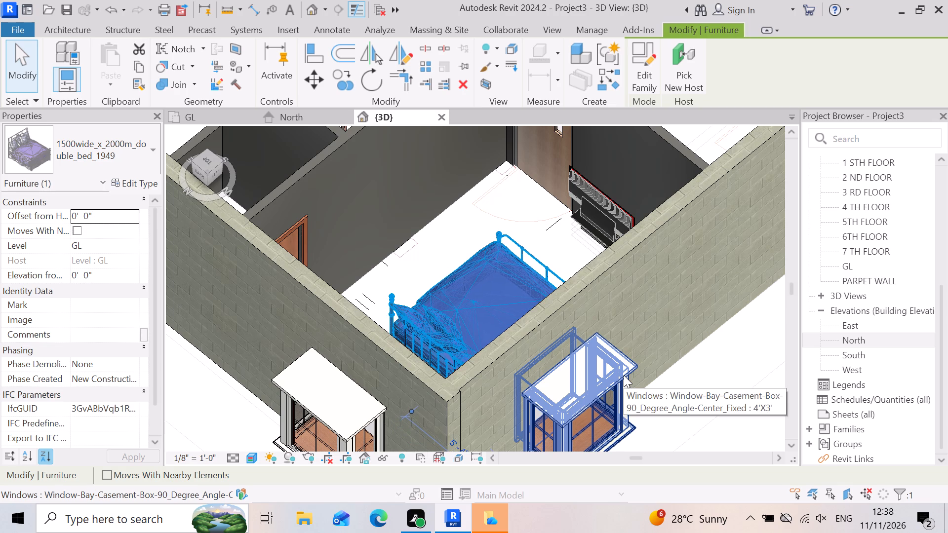
key(Left)
key(Left)
key(Left)
key(Left)
key(Left)
key(Left)
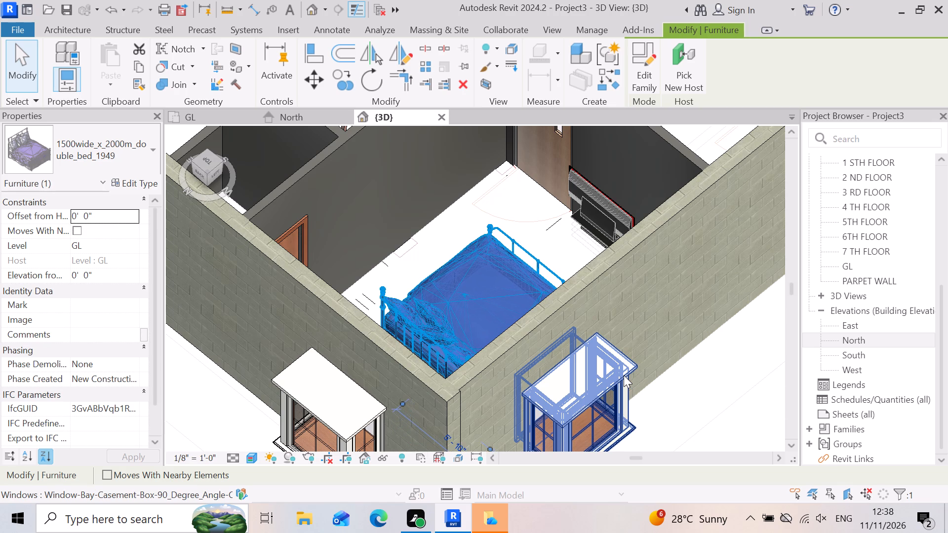
key(Left)
key(Left)
key(Left)
key(Left)
key(Left)
key(Left)
key(Left)
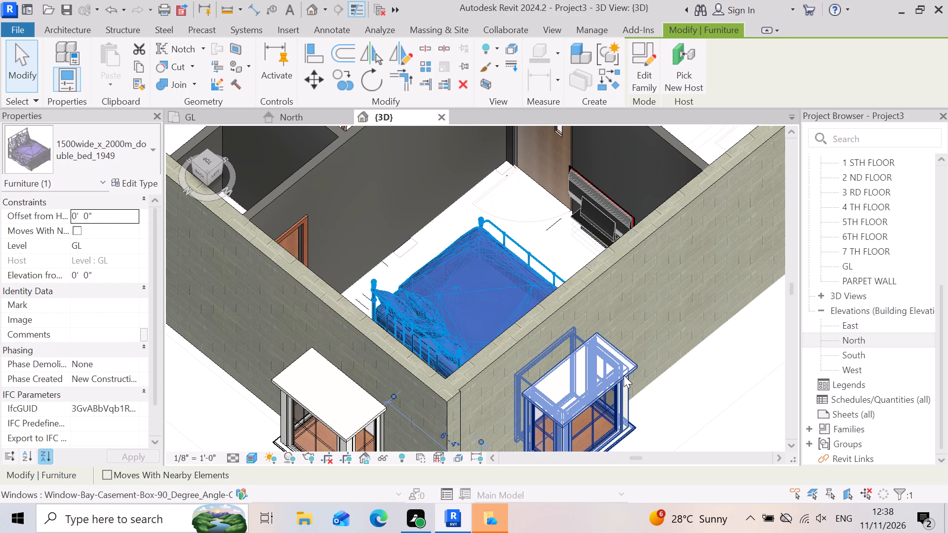
key(Left)
key(Left)
key(Left)
key(Left)
key(Left)
key(Left)
key(Left)
key(Left)
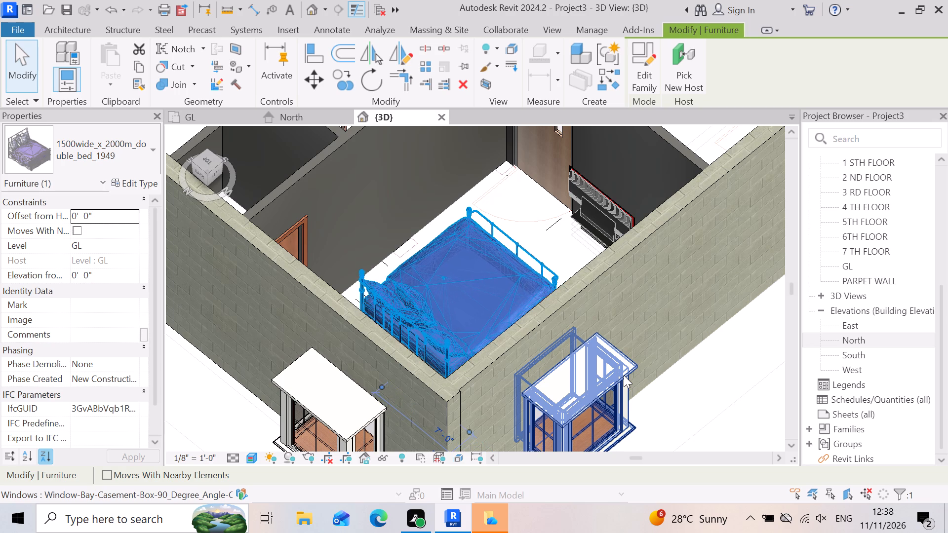
key(Escape)
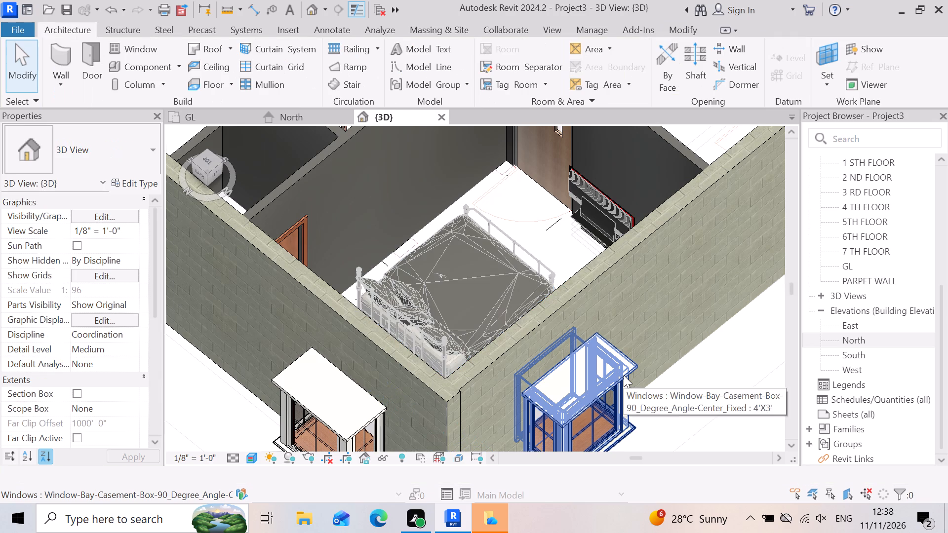
click(717, 432)
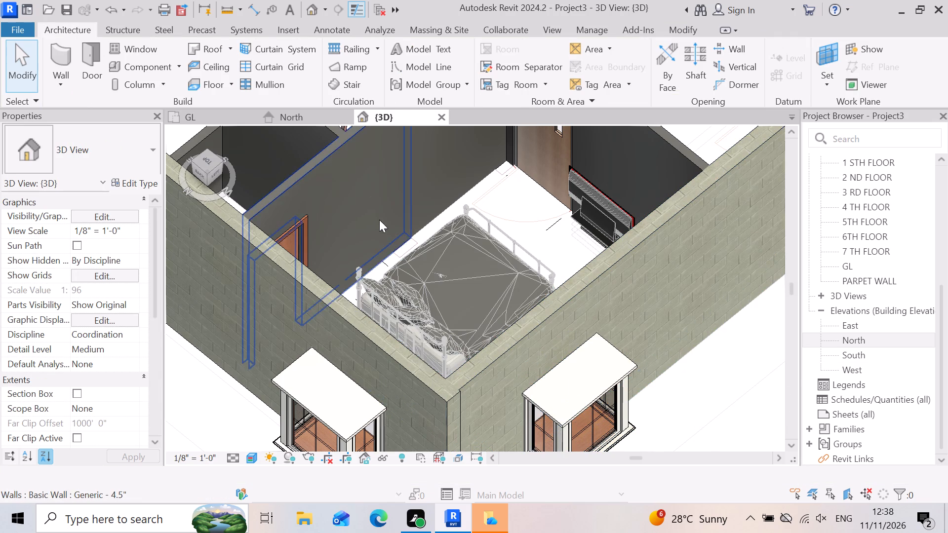
Examine the repositioned double bed and the furniture in the western flat's other bedrooms, dining area and living room in 3D.
scroll(381, 225, up, 6)
scroll(519, 346, down, 1)
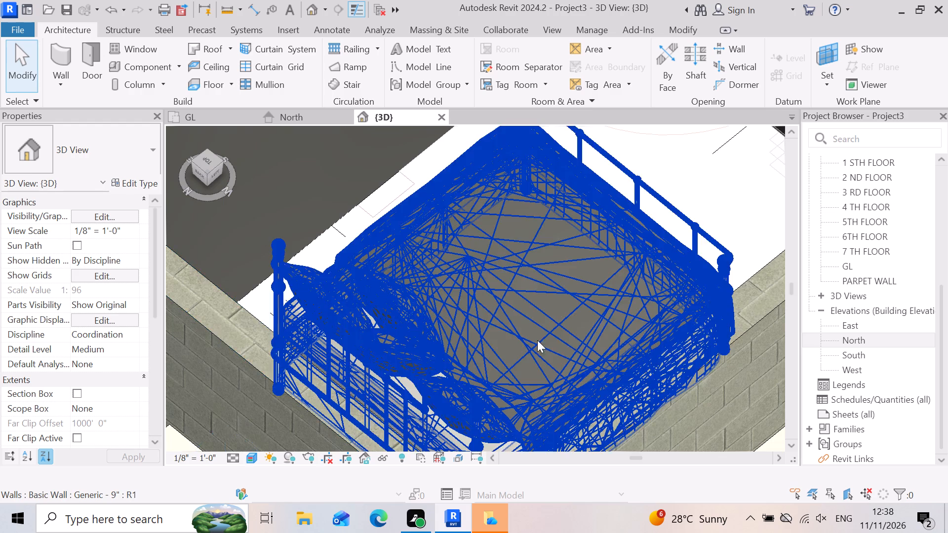
scroll(537, 340, down, 2)
scroll(425, 278, down, 9)
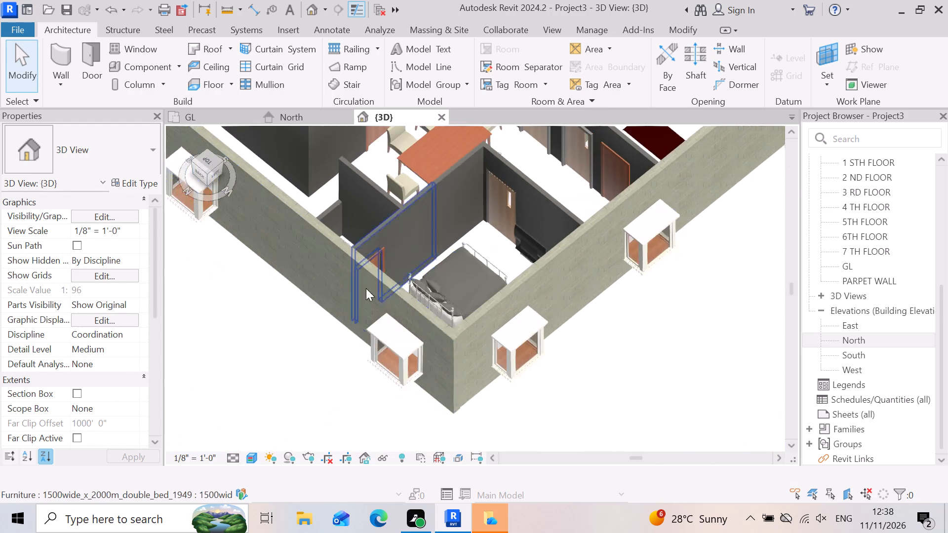
scroll(366, 288, down, 2)
scroll(639, 436, down, 3)
scroll(416, 245, up, 4)
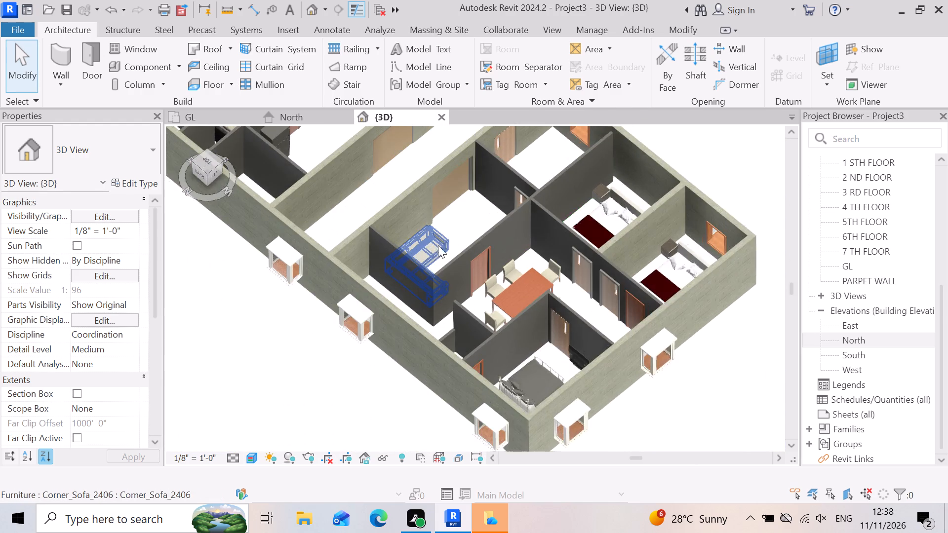
scroll(438, 245, up, 2)
scroll(509, 259, down, 3)
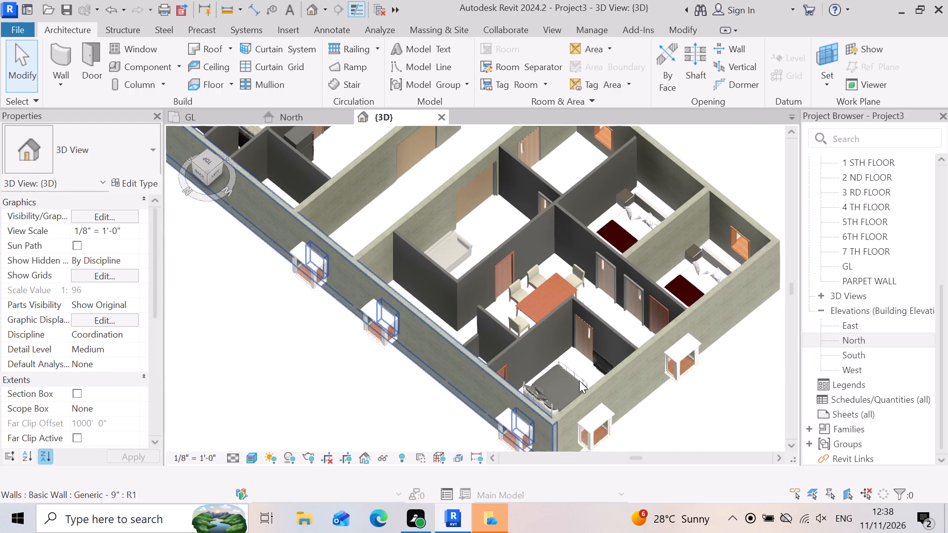
scroll(564, 353, up, 4)
scroll(526, 320, down, 5)
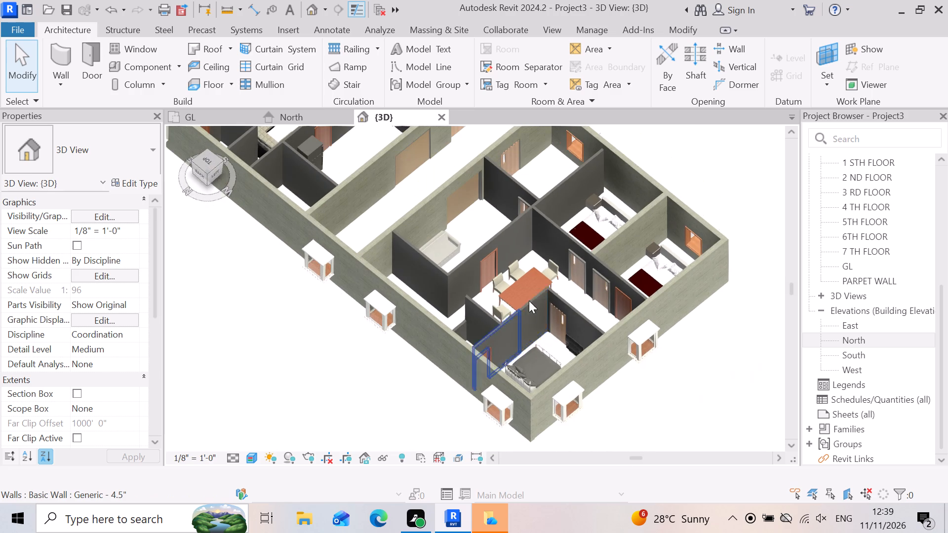
scroll(635, 259, up, 6)
scroll(496, 323, down, 3)
scroll(481, 190, up, 2)
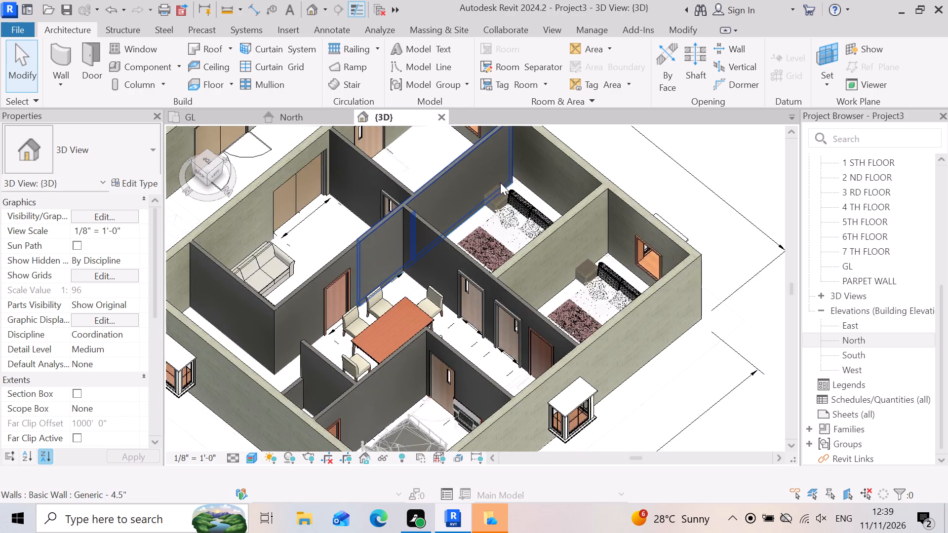
scroll(500, 183, up, 1)
scroll(521, 266, down, 4)
scroll(638, 294, up, 2)
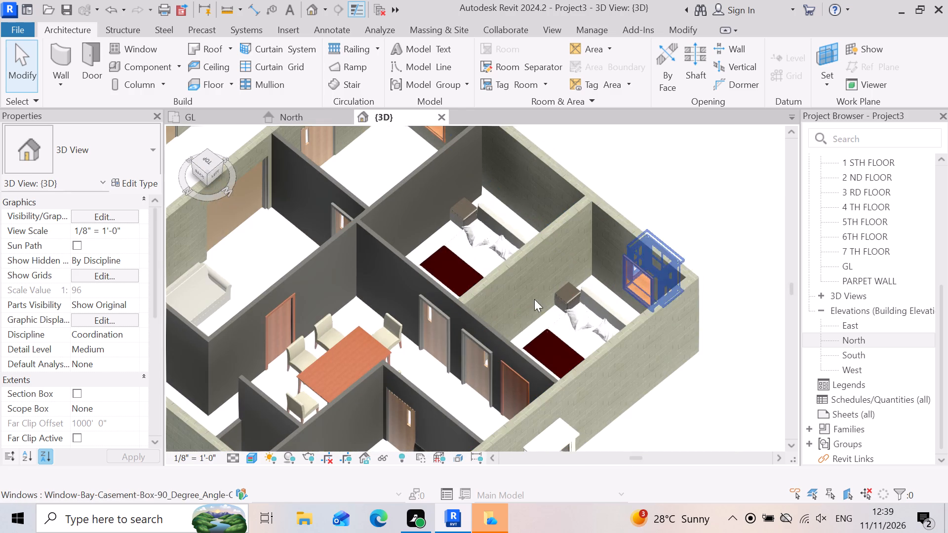
scroll(643, 325, down, 3)
scroll(556, 235, up, 4)
scroll(422, 296, down, 2)
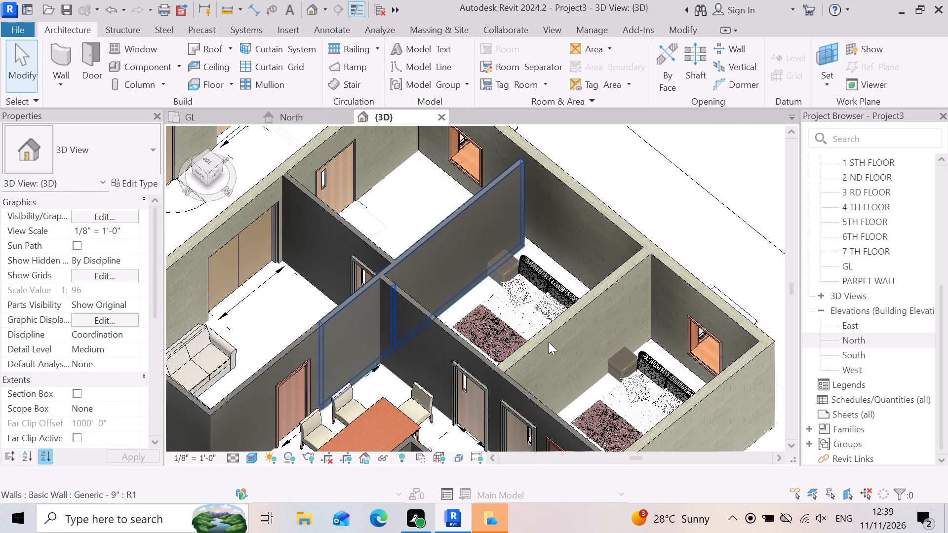
scroll(534, 266, down, 4)
scroll(388, 337, up, 3)
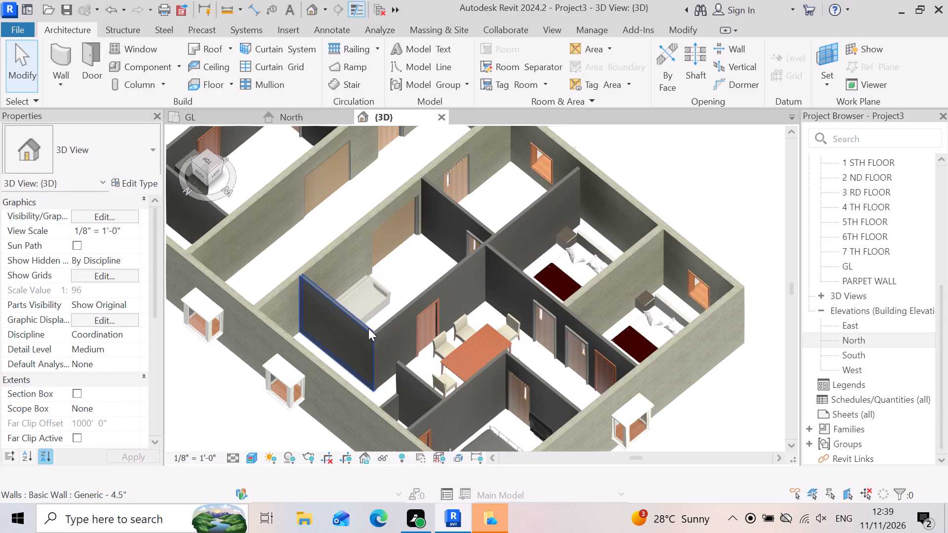
Examine the eastern flat's furniture in 3D, including the yellow bed in its south bedroom, and the overall ground-floor layout.
scroll(543, 402, down, 5)
scroll(398, 174, up, 3)
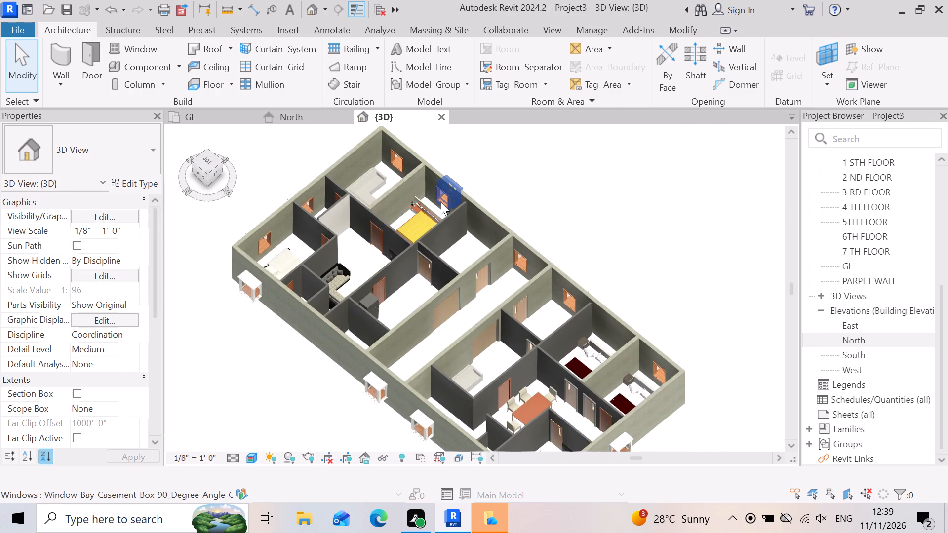
scroll(441, 202, up, 4)
scroll(332, 228, up, 5)
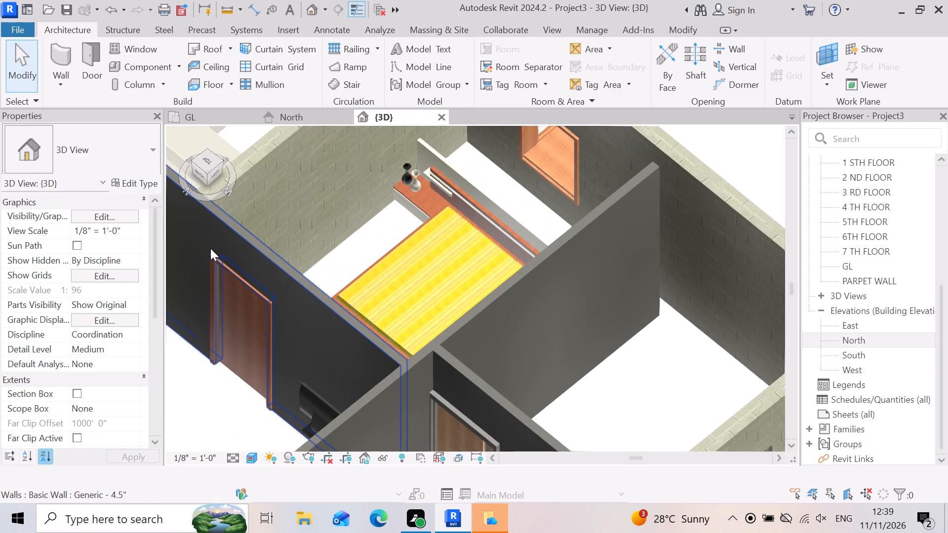
scroll(537, 226, down, 4)
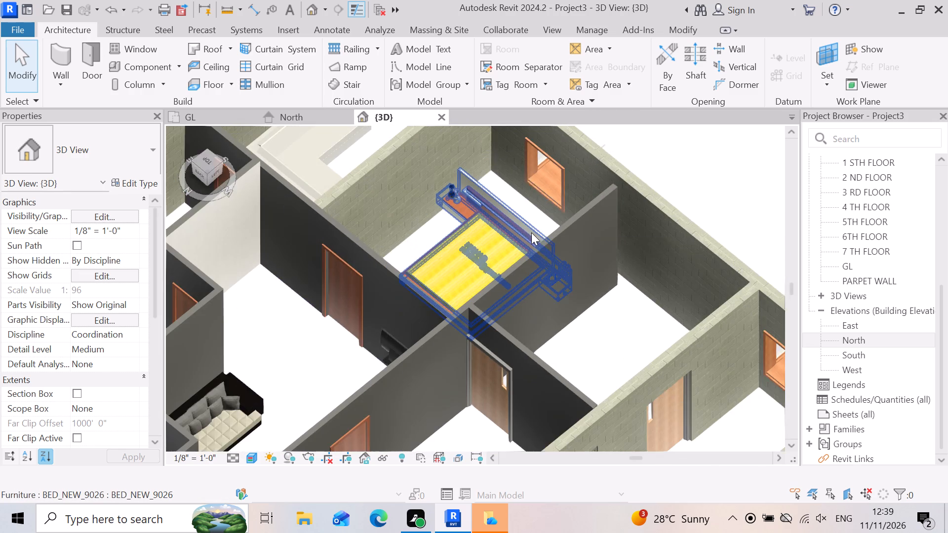
scroll(531, 232, down, 1)
scroll(446, 267, down, 2)
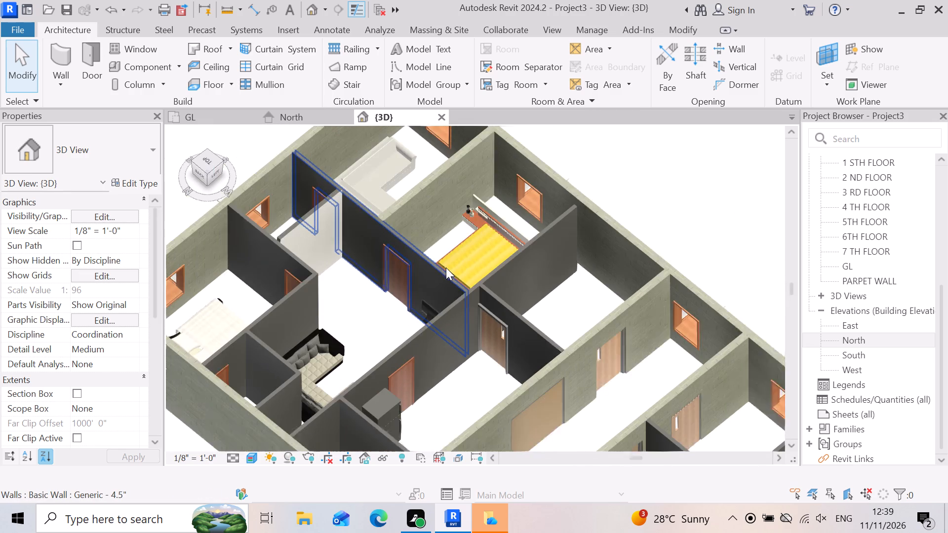
scroll(384, 265, down, 6)
scroll(325, 276, up, 1)
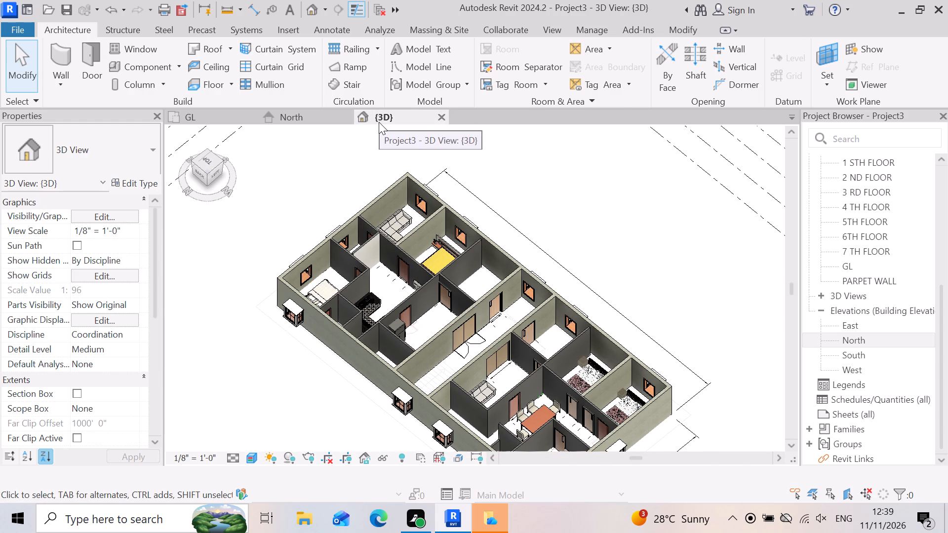
scroll(604, 310, down, 3)
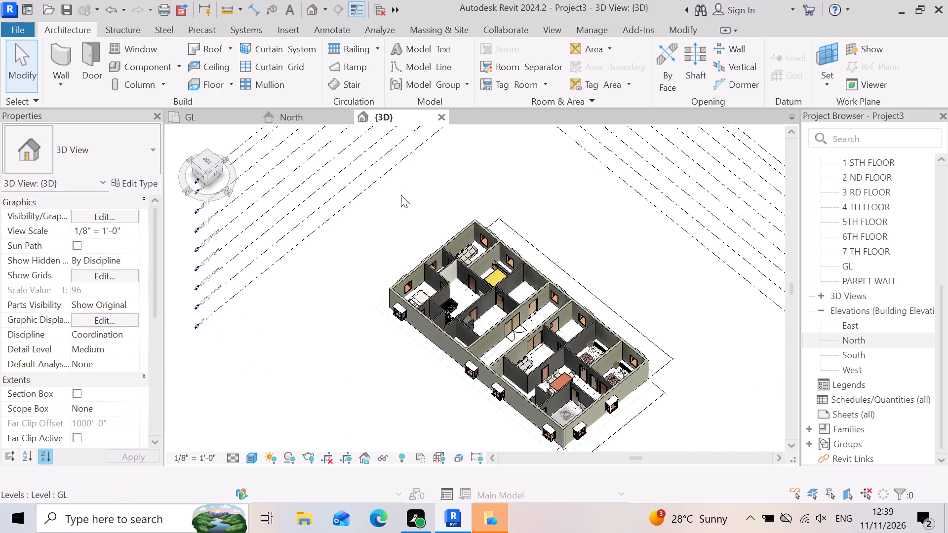
scroll(424, 370, up, 3)
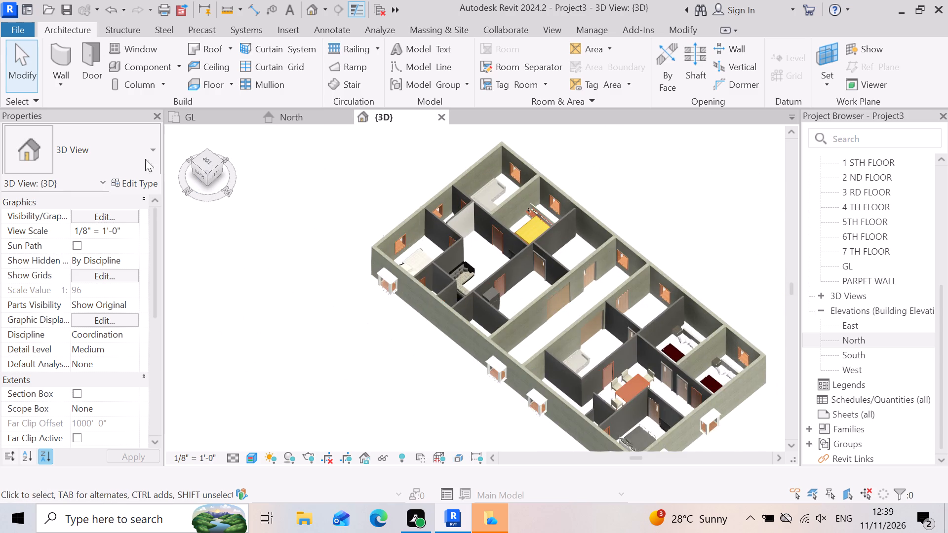
Switch to the GL floor plan and examine the furniture layout of both flats.
click(209, 114)
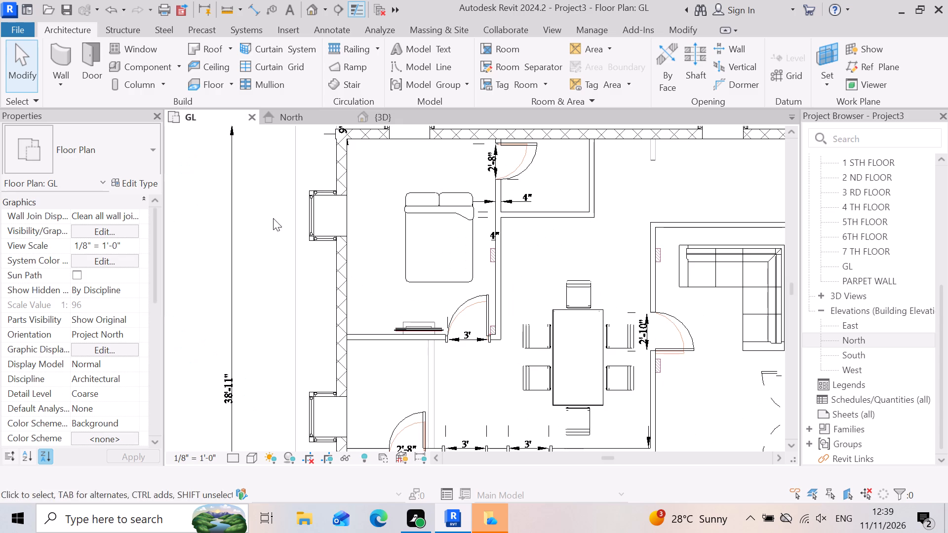
scroll(398, 244, down, 10)
scroll(671, 328, up, 3)
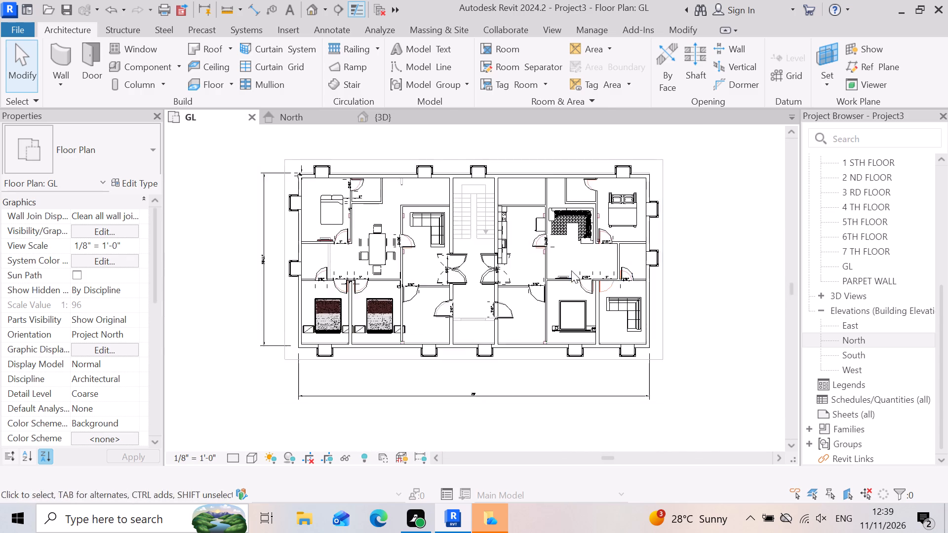
scroll(571, 270, up, 4)
scroll(638, 386, down, 4)
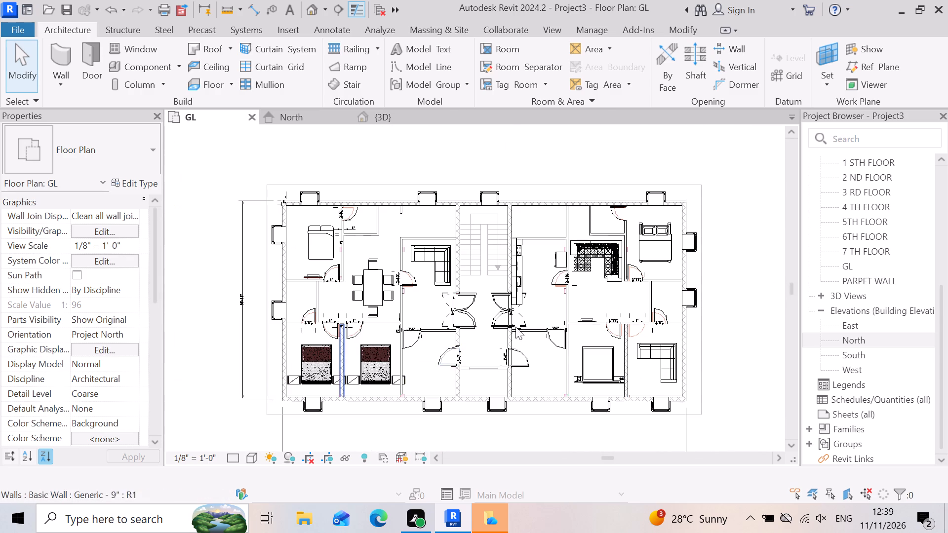
Examine the stair core's double doors, the neighbouring kitchen and the overall room layout of both flats in the GL plan.
scroll(620, 284, up, 3)
scroll(622, 349, down, 2)
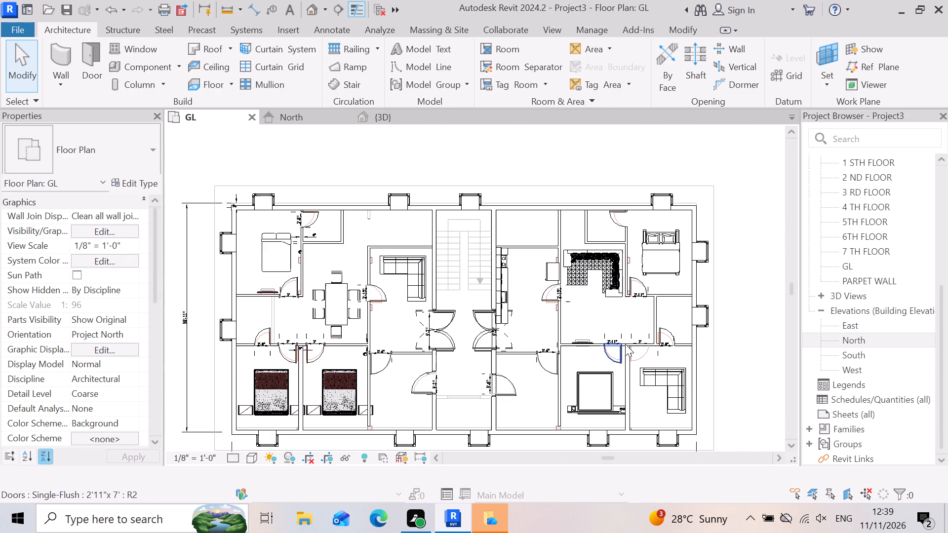
scroll(396, 288, up, 2)
scroll(483, 369, up, 3)
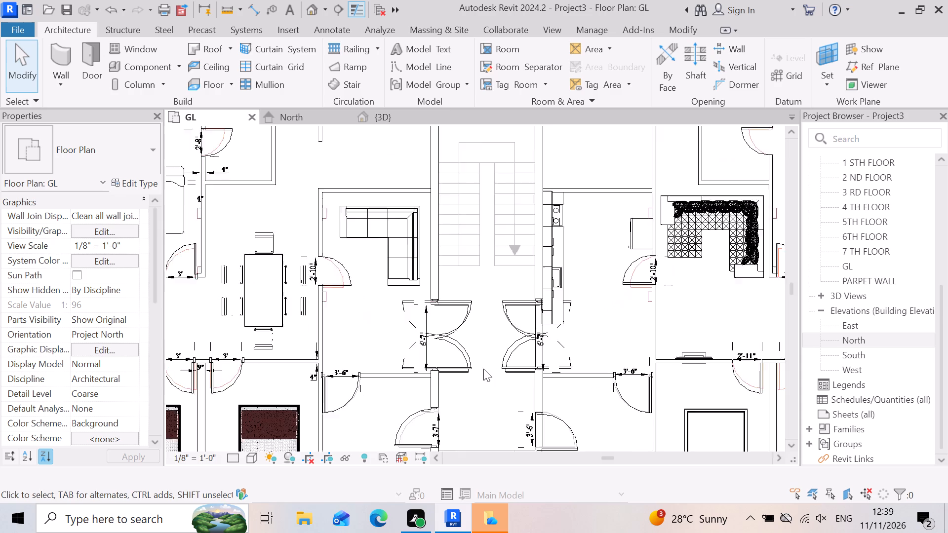
scroll(506, 361, down, 2)
scroll(557, 330, up, 3)
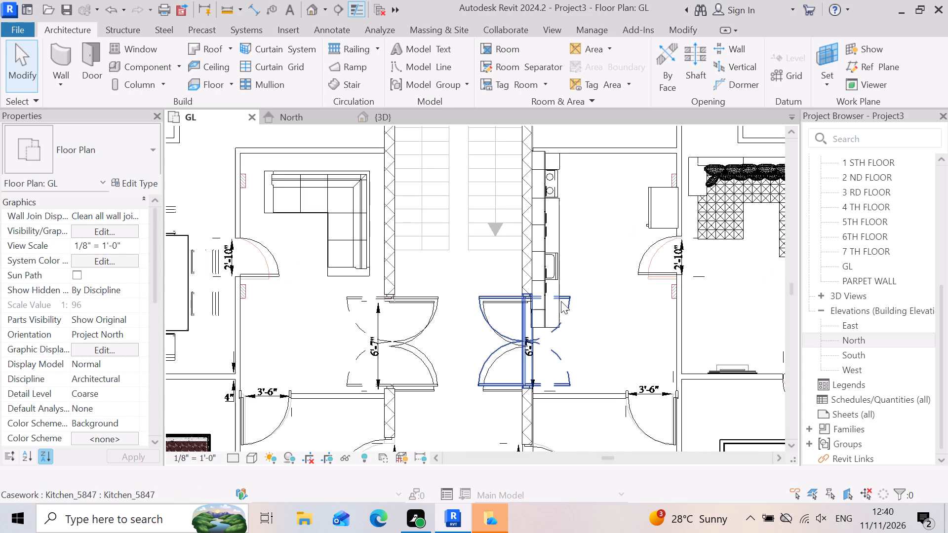
scroll(590, 328, down, 4)
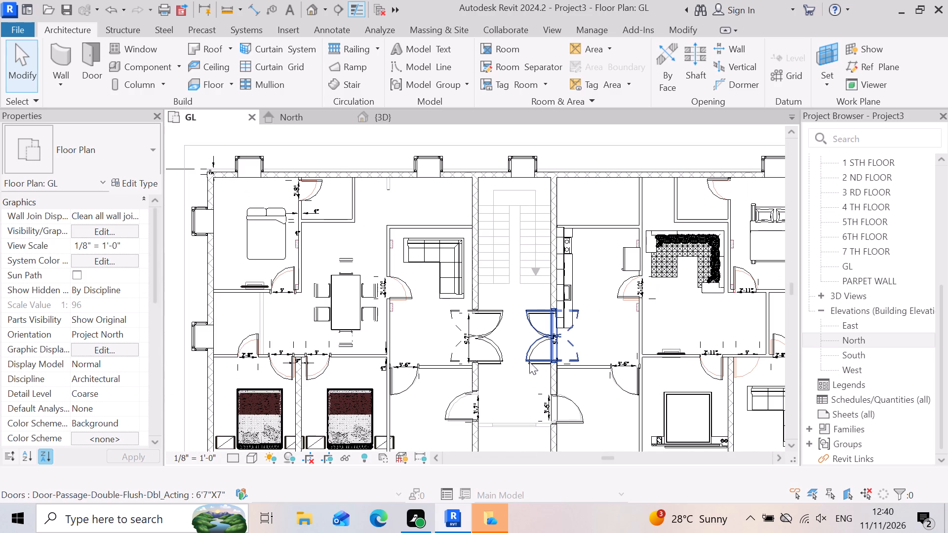
scroll(582, 279, down, 4)
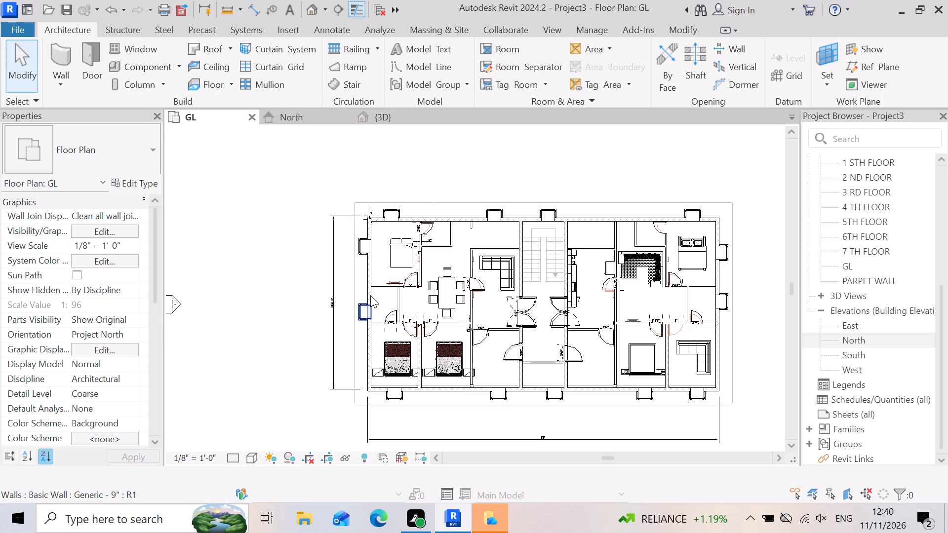
scroll(370, 295, down, 2)
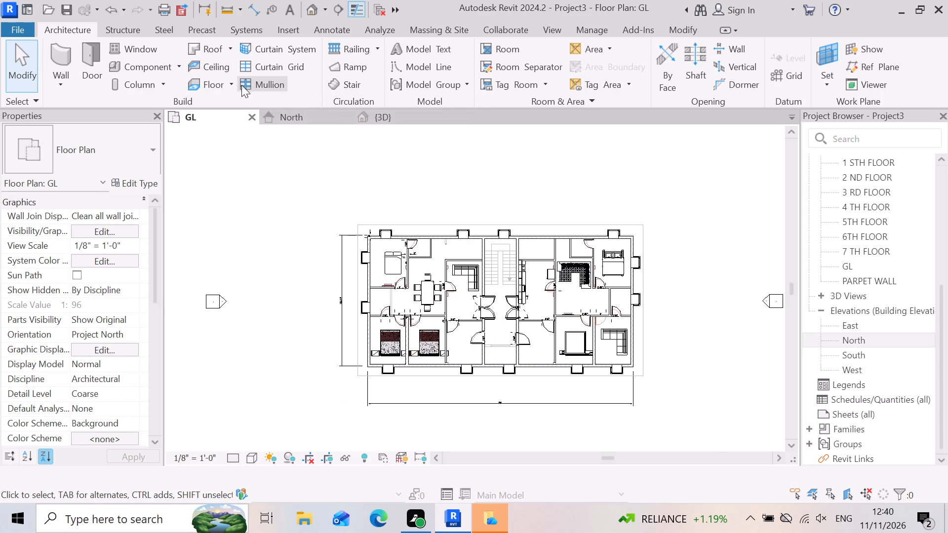
scroll(395, 292, up, 3)
scroll(296, 294, down, 2)
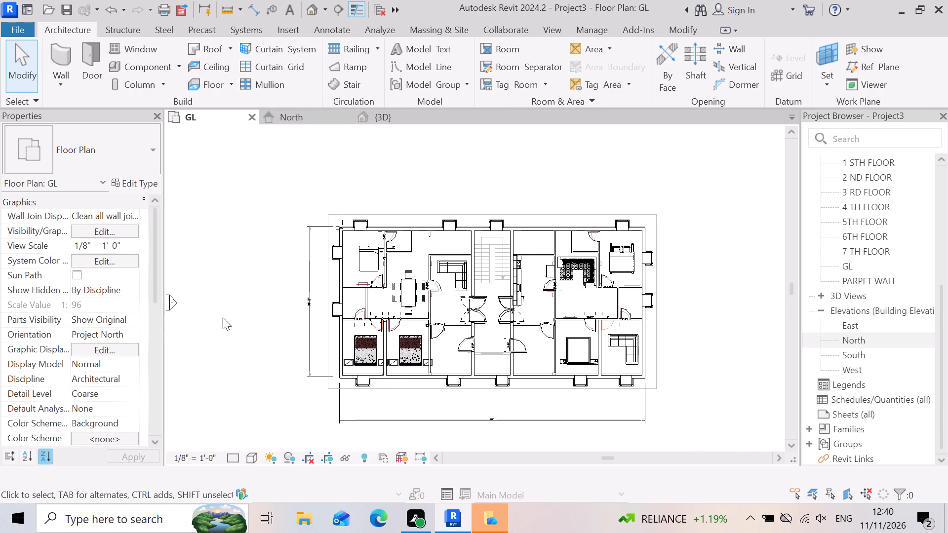
scroll(268, 283, up, 1)
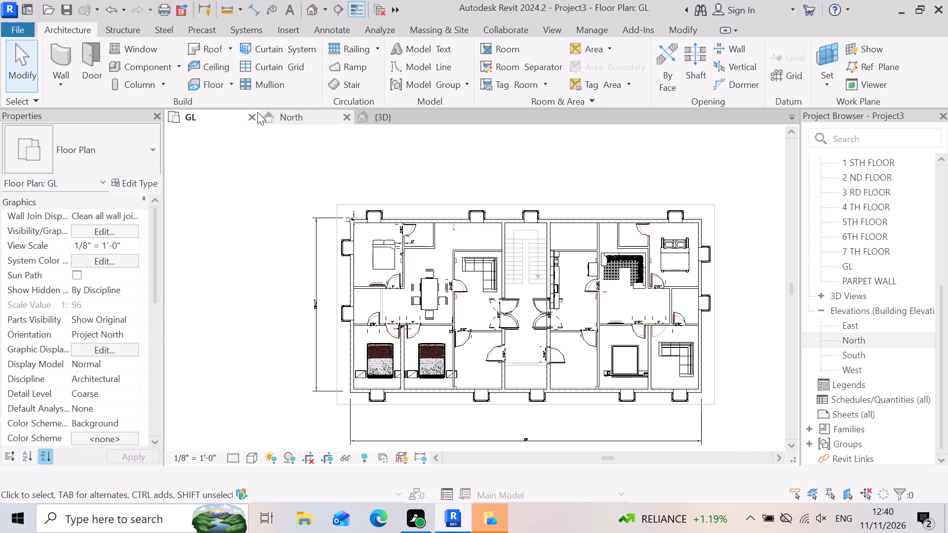
Start an architectural floor on level GL with a rectangular boundary.
click(229, 82)
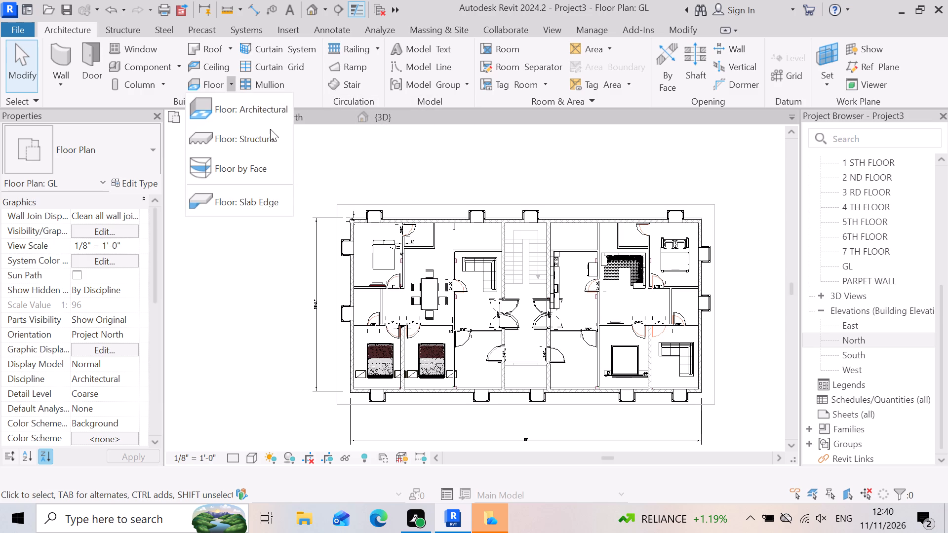
click(271, 110)
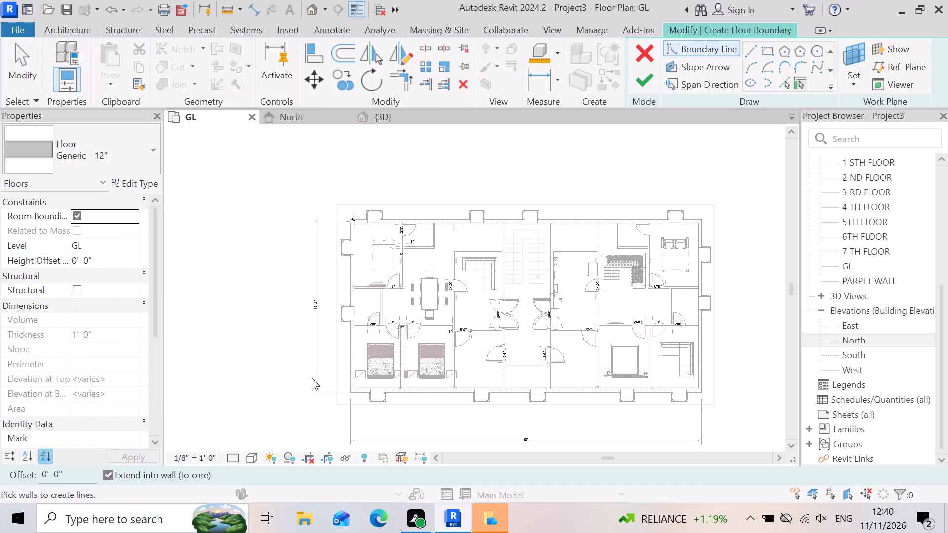
scroll(524, 249, down, 1)
scroll(429, 299, up, 3)
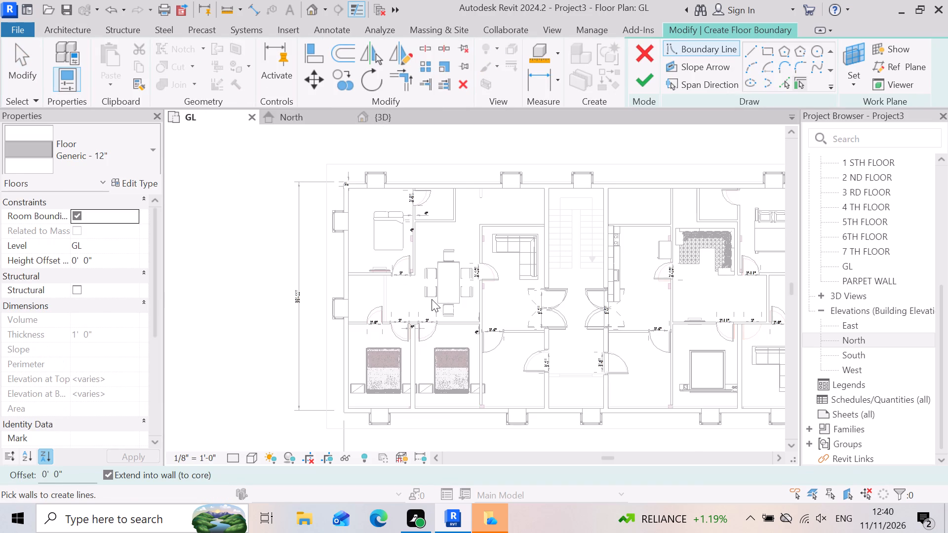
scroll(463, 298, down, 2)
scroll(450, 302, up, 2)
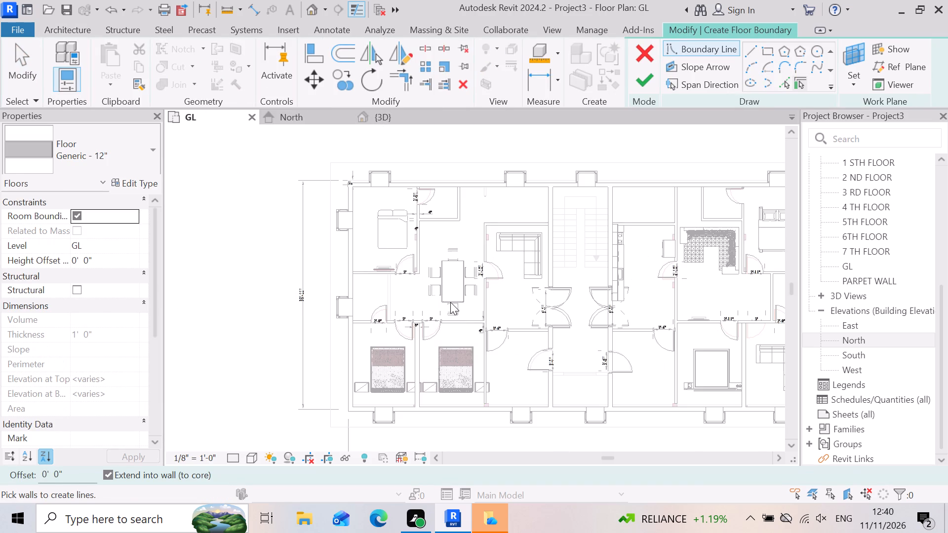
click(764, 58)
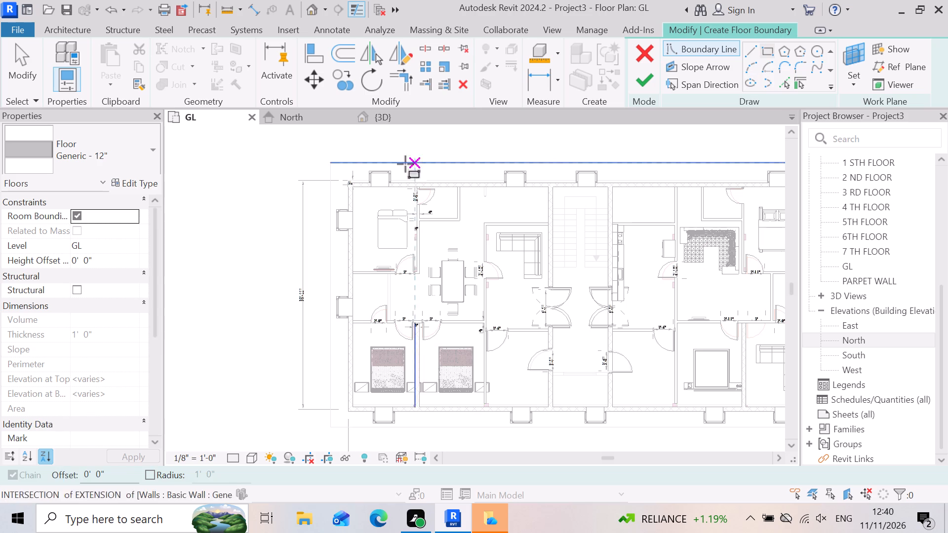
scroll(390, 174, up, 13)
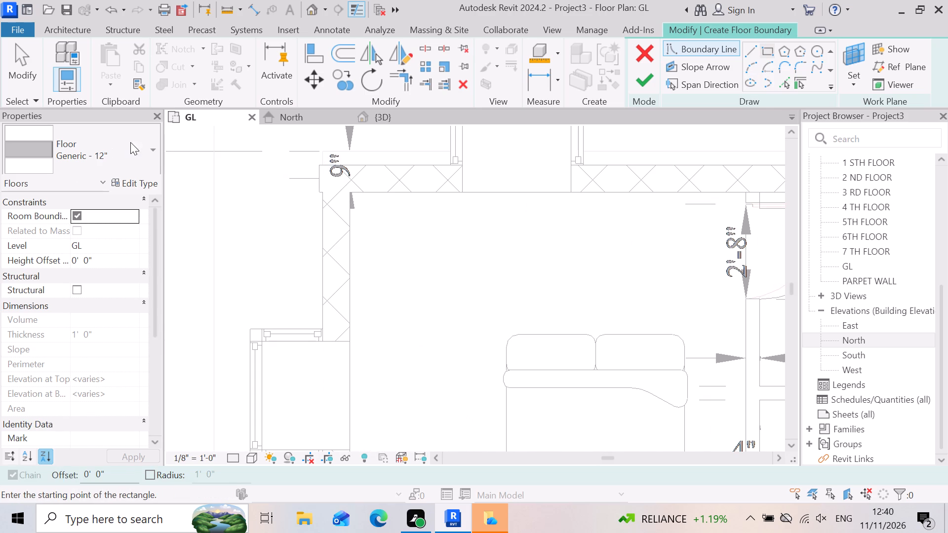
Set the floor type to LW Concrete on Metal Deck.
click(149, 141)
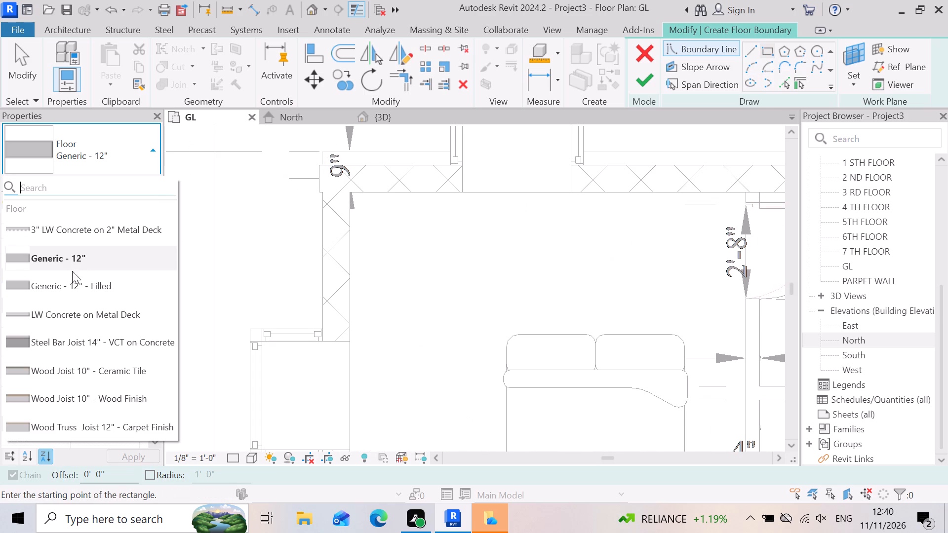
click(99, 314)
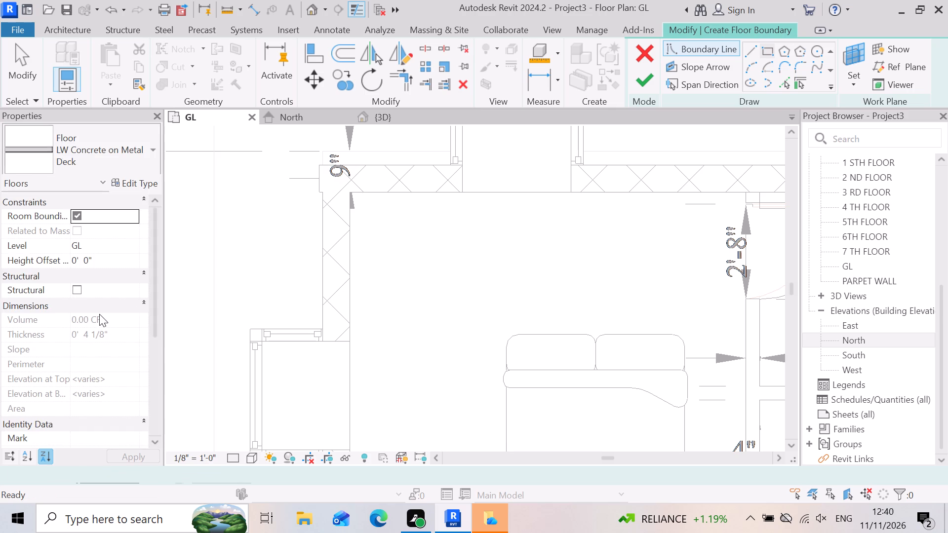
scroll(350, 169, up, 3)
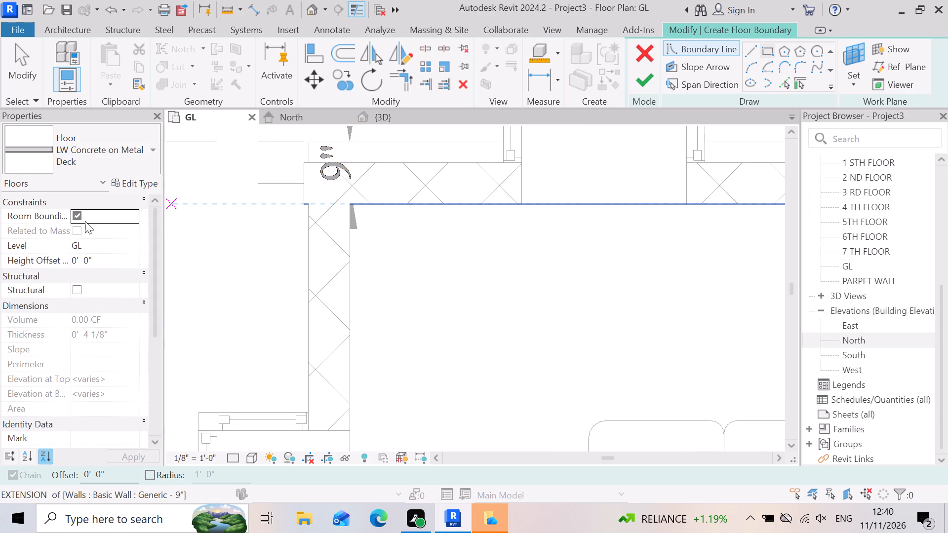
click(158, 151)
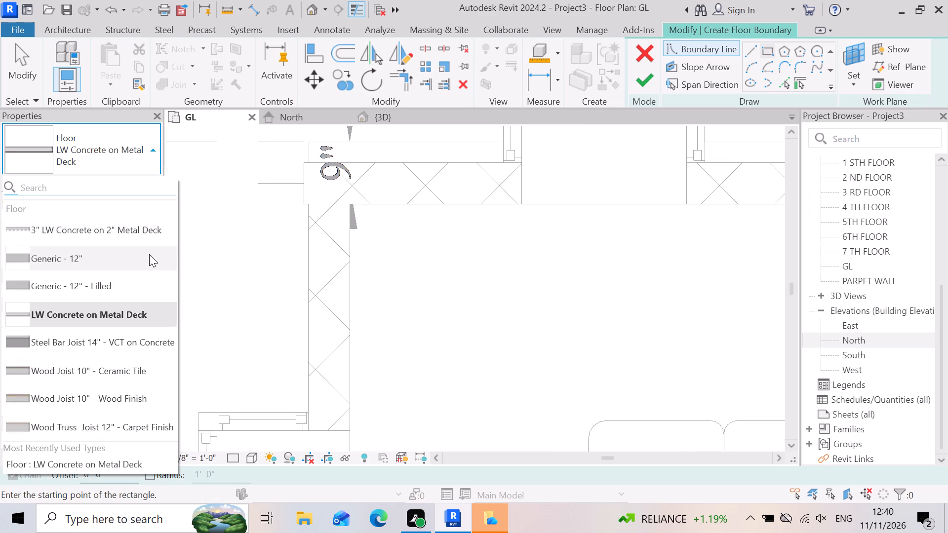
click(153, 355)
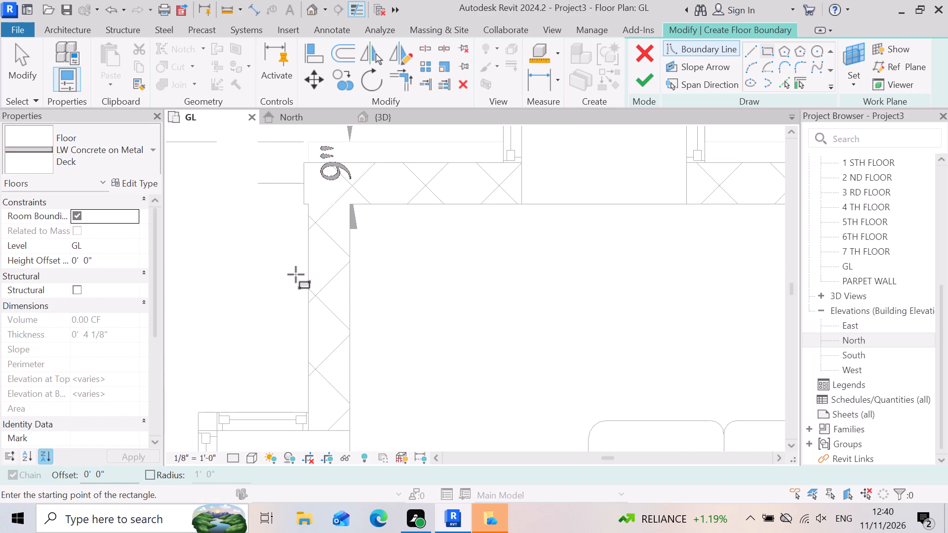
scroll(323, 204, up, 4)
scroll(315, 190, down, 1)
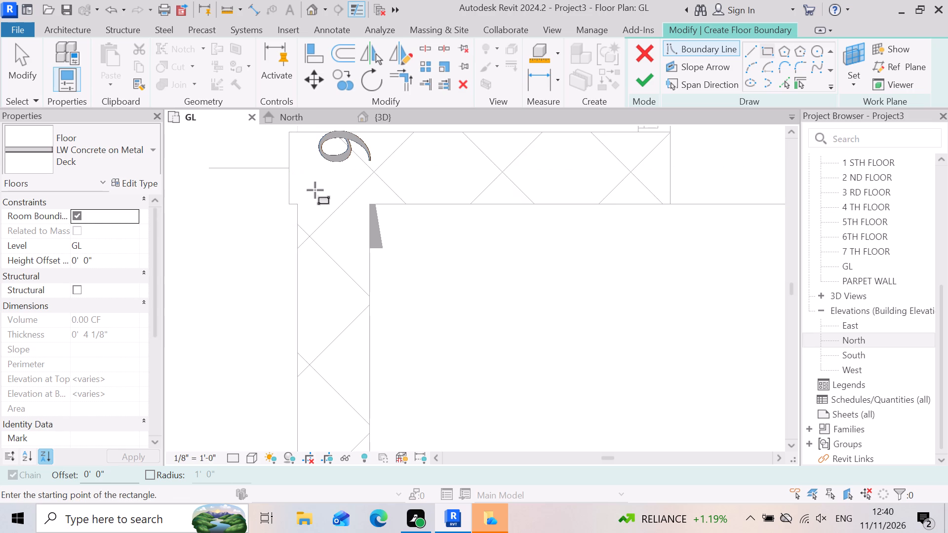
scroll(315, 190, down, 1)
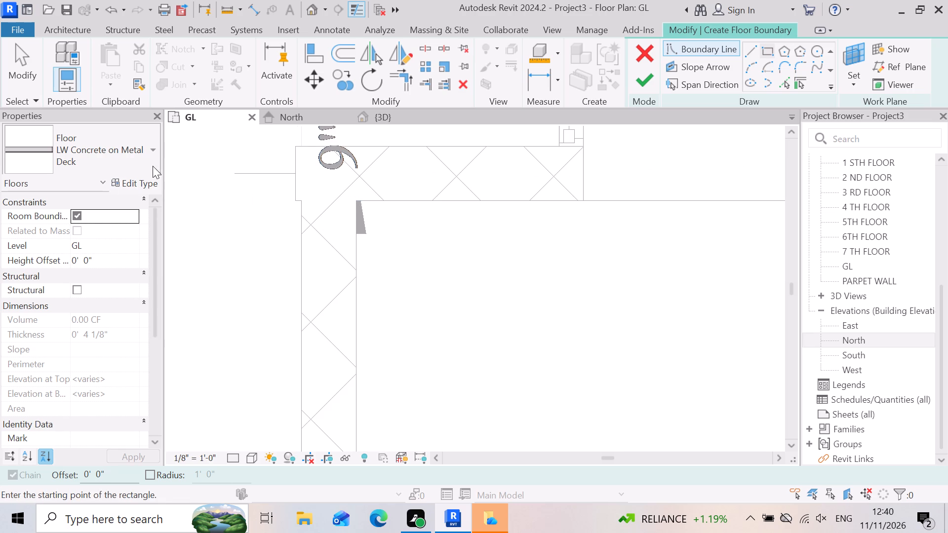
Set the floor type to Steel Bar Joist 14" - VCT on Concrete.
click(163, 144)
click(154, 148)
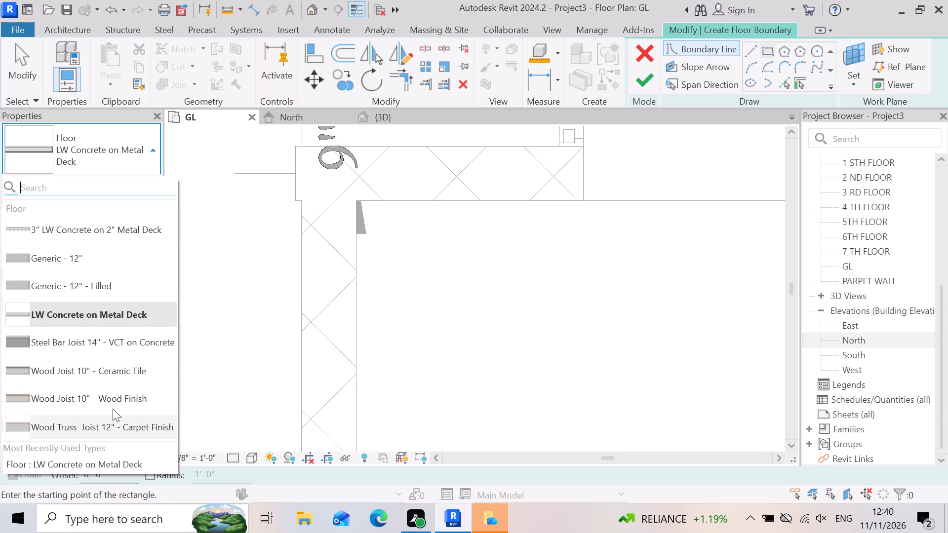
scroll(145, 391, down, 4)
click(162, 346)
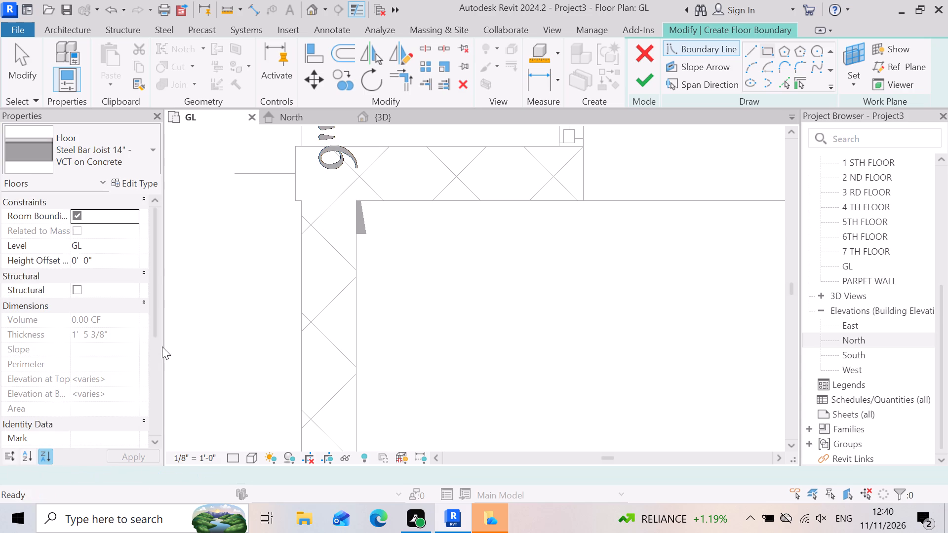
Sketch the rectangular floor boundary from the building's northwest outer wall corner to its southeast outer corner and finish the floor.
scroll(330, 228, down, 3)
click(307, 169)
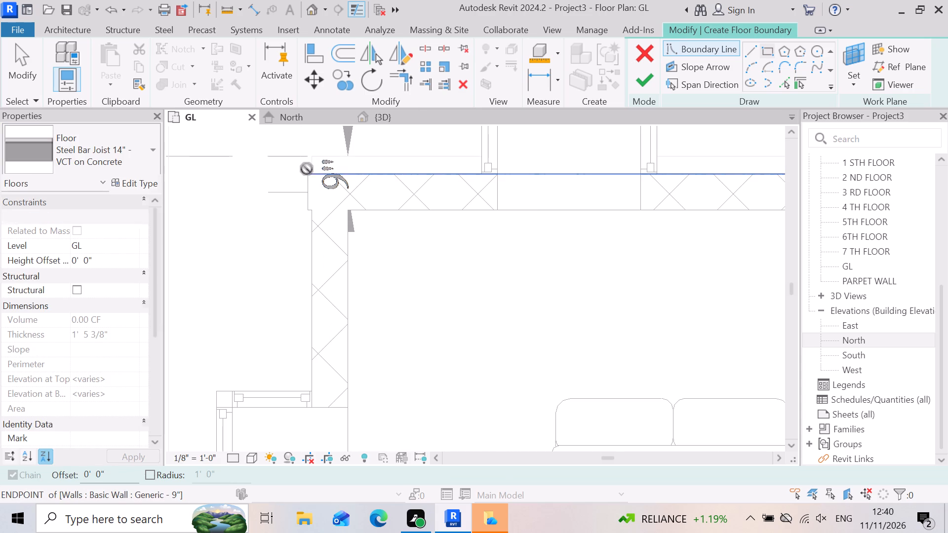
scroll(301, 169, down, 9)
scroll(404, 238, down, 14)
scroll(555, 311, up, 6)
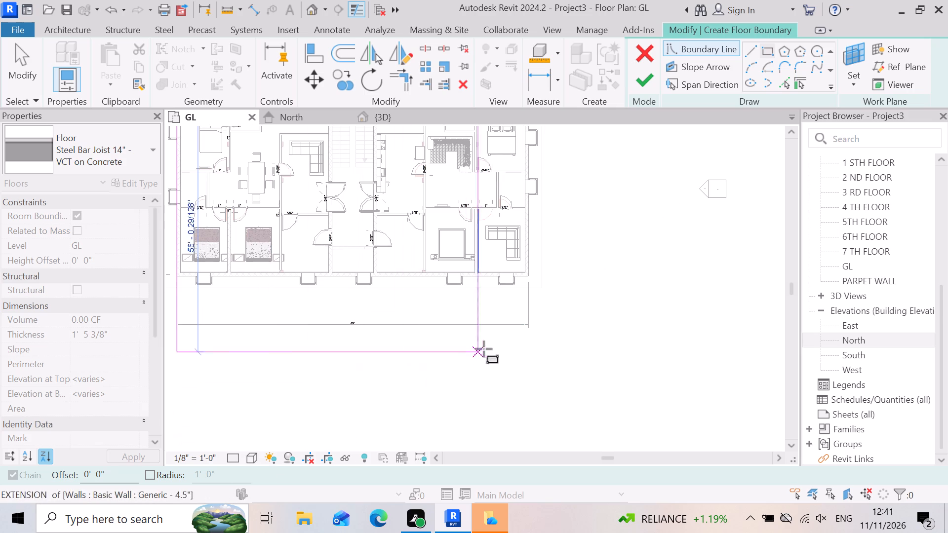
scroll(534, 278, up, 5)
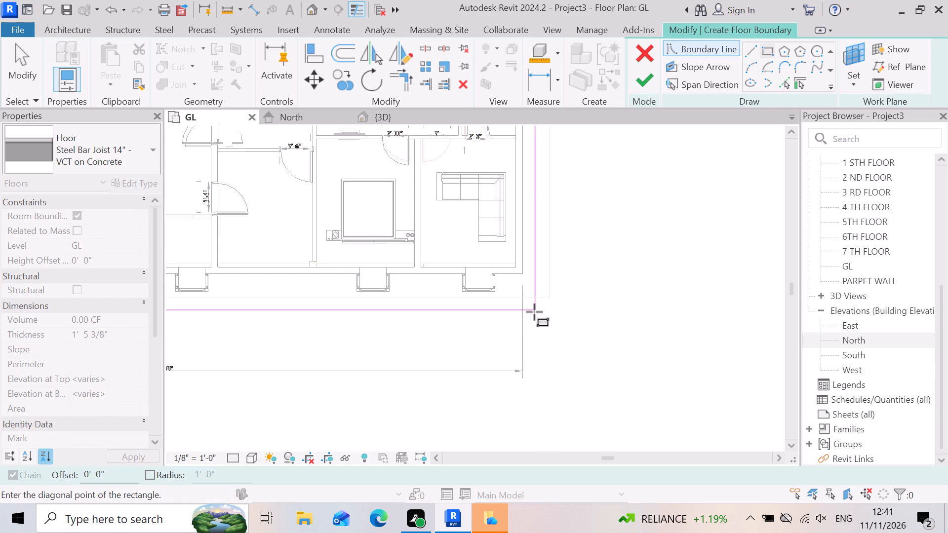
scroll(541, 297, up, 6)
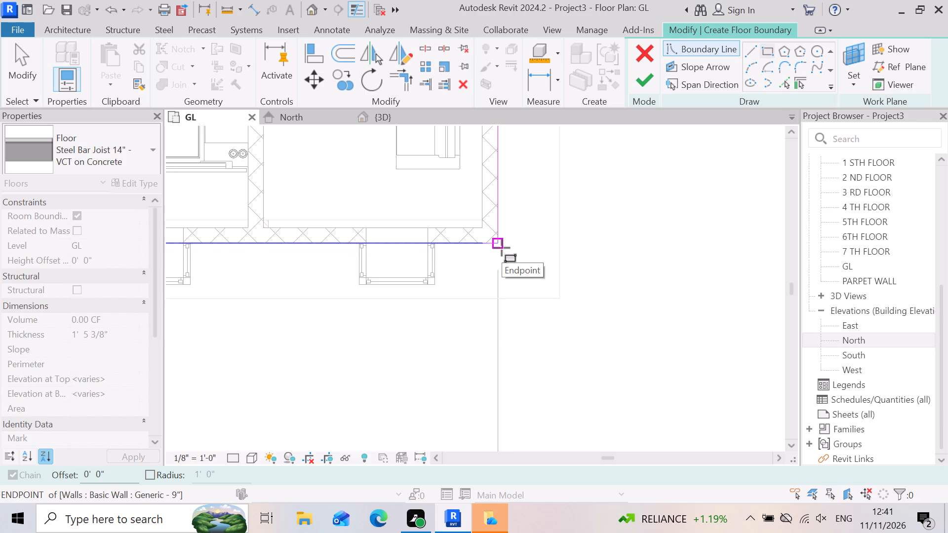
click(502, 248)
scroll(534, 320, down, 17)
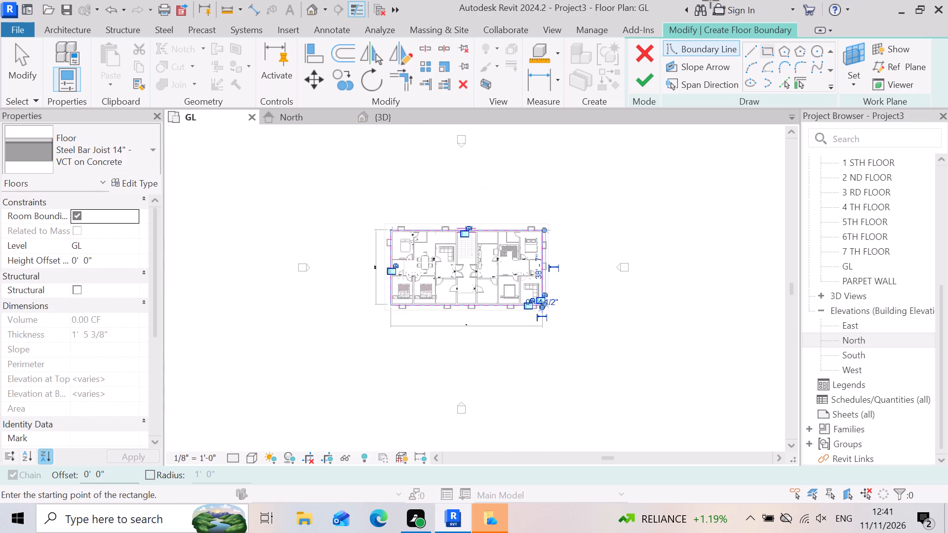
click(646, 84)
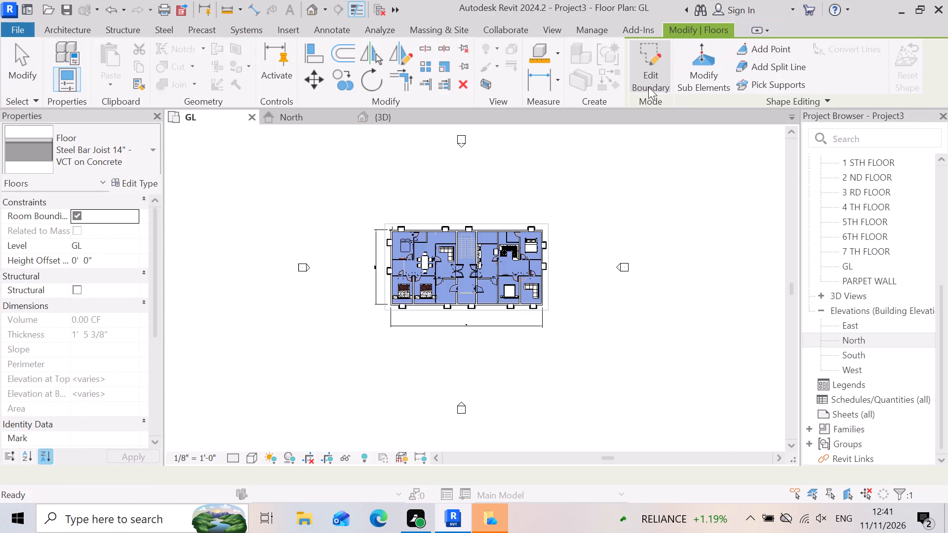
Examine the new floor across the rooms, stair hall and furniture of both flats in 3D.
click(413, 117)
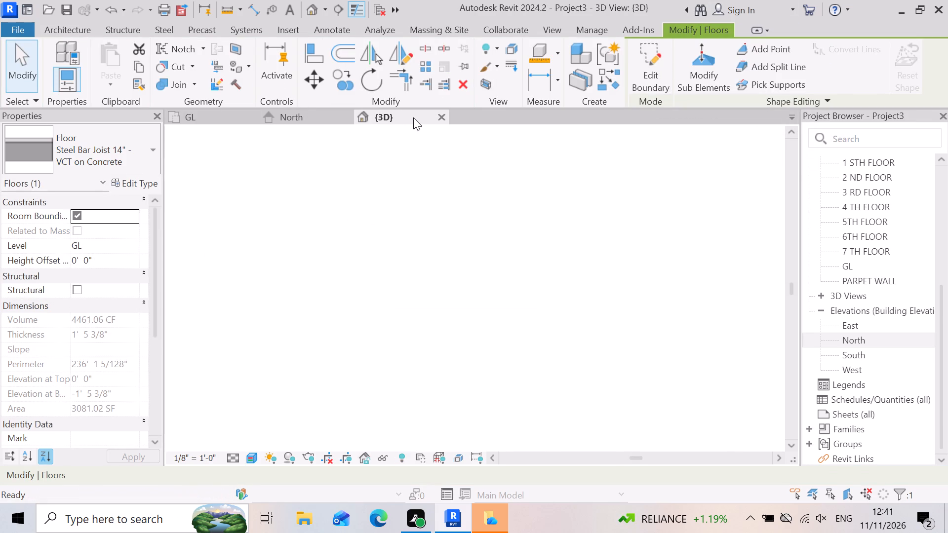
click(314, 381)
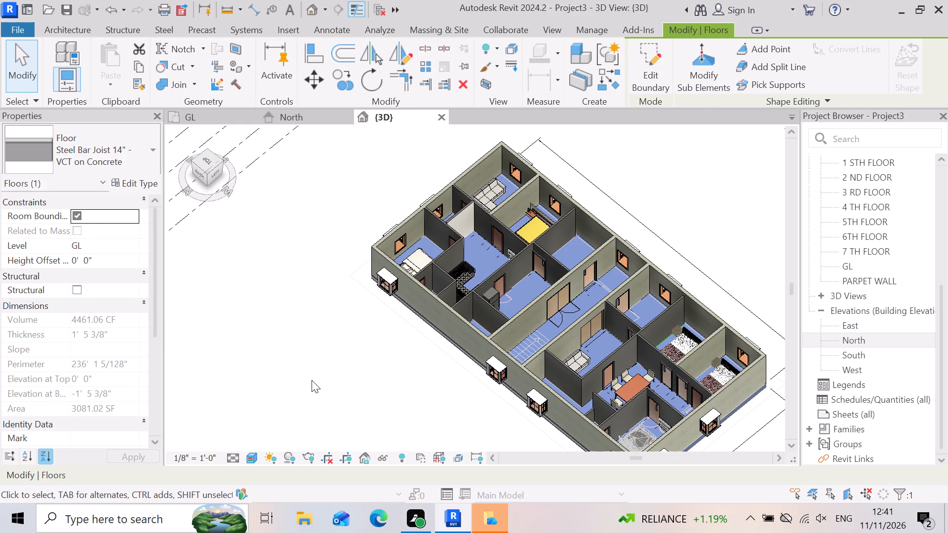
scroll(498, 369, up, 5)
scroll(568, 216, up, 2)
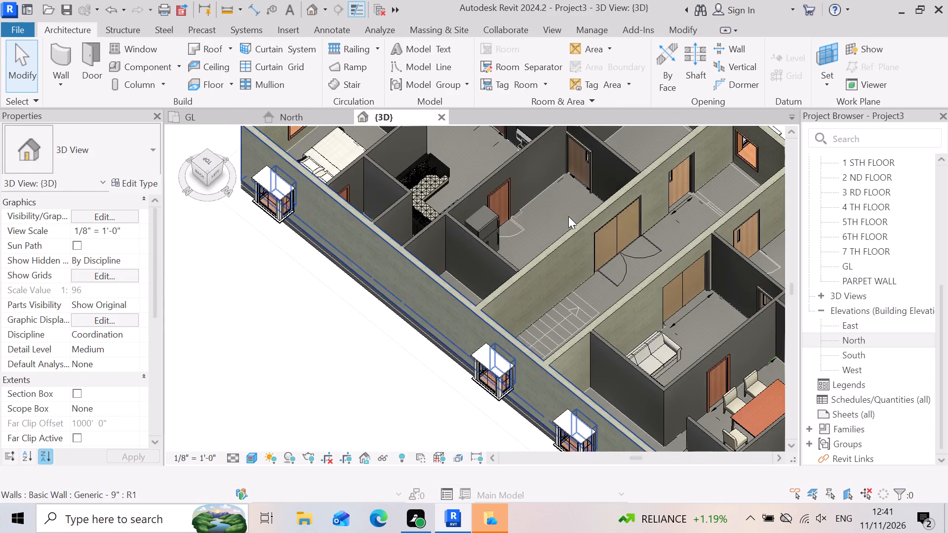
scroll(568, 216, up, 6)
scroll(482, 336, down, 3)
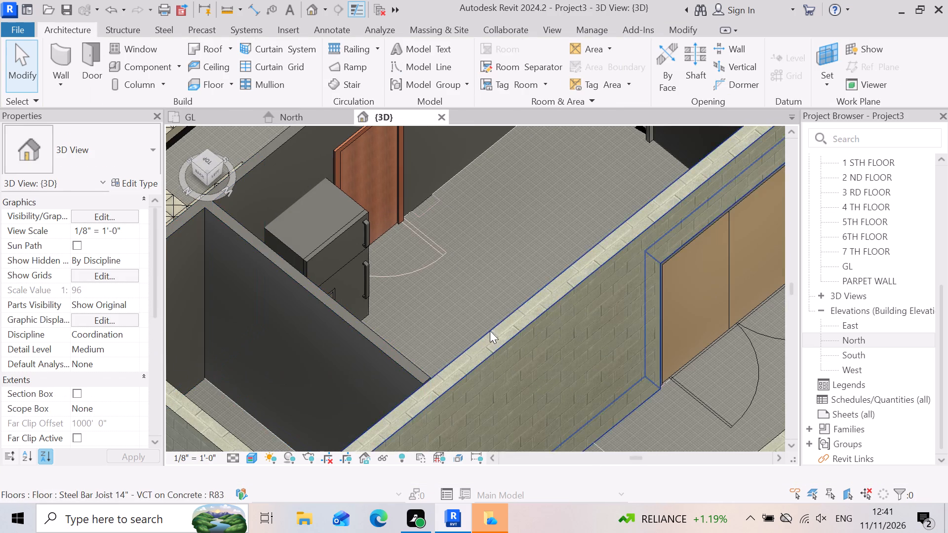
scroll(490, 331, down, 5)
scroll(299, 352, down, 3)
scroll(253, 375, up, 3)
scroll(318, 365, down, 3)
scroll(520, 197, up, 5)
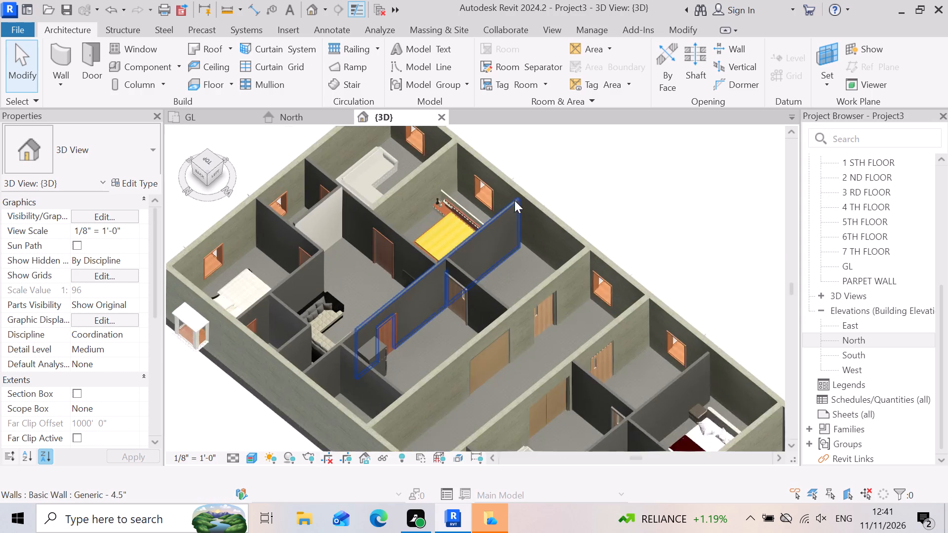
Nudge the yellow BED_NEW_9026 in the eastern flat's south bedroom toward the exterior window wall behind its headboard.
scroll(514, 200, up, 3)
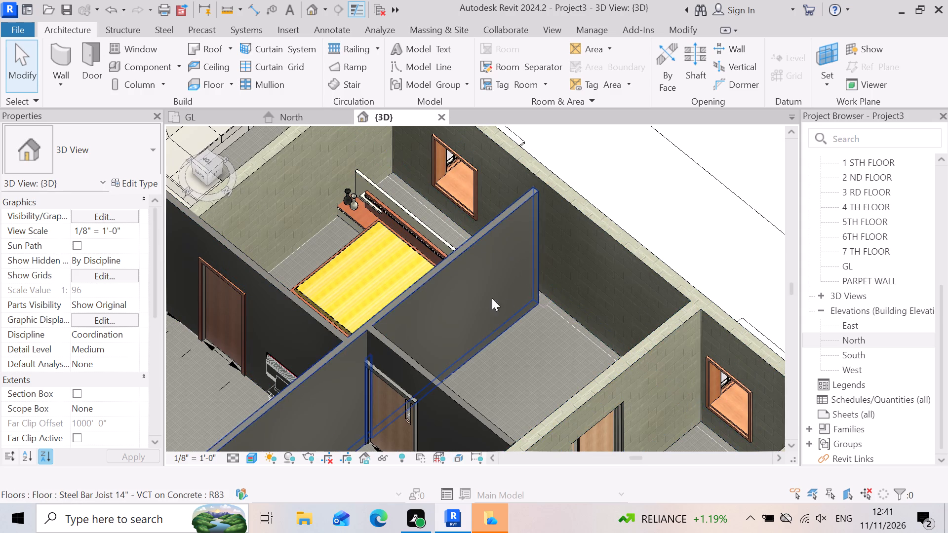
scroll(454, 283, down, 3)
scroll(395, 288, up, 2)
click(383, 288)
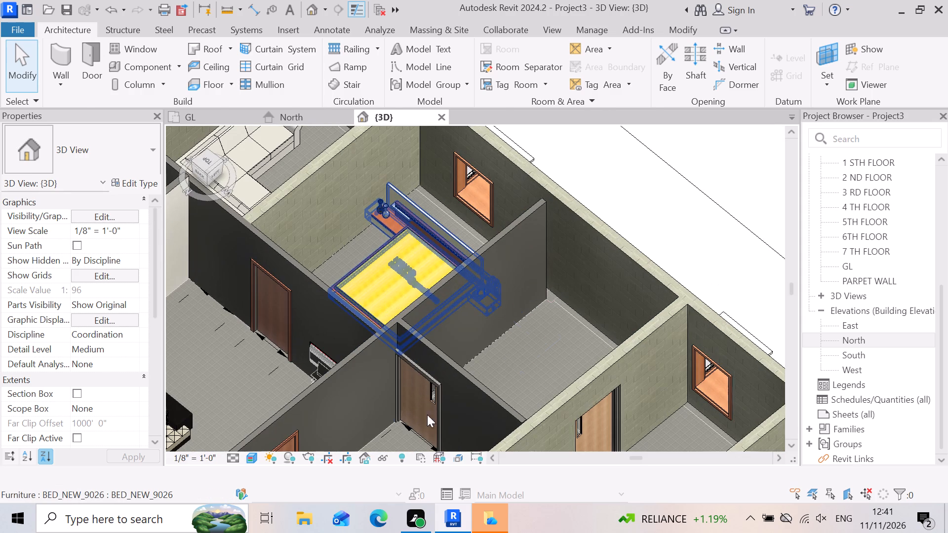
key(Up)
key(Up)
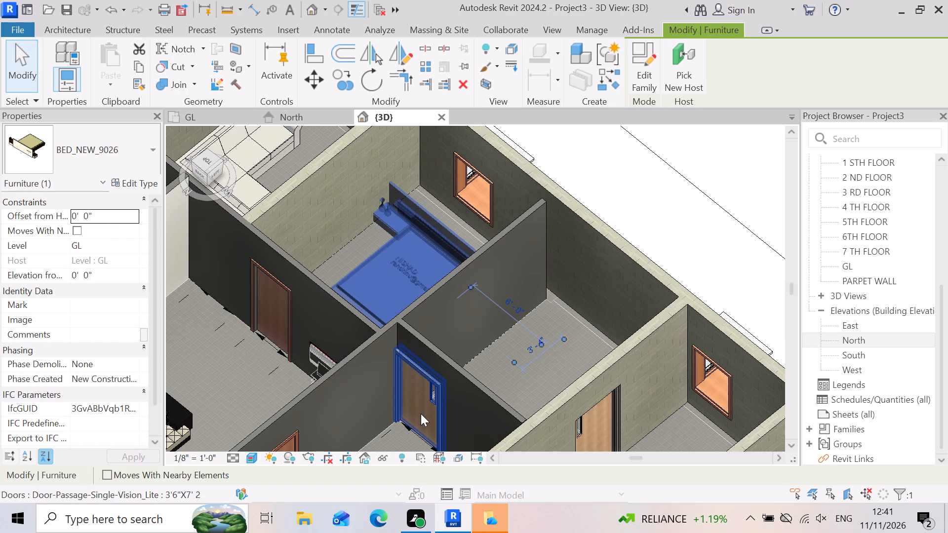
key(Up)
key(Up)
key(Up)
key(Up)
key(Up)
key(Up)
key(Up)
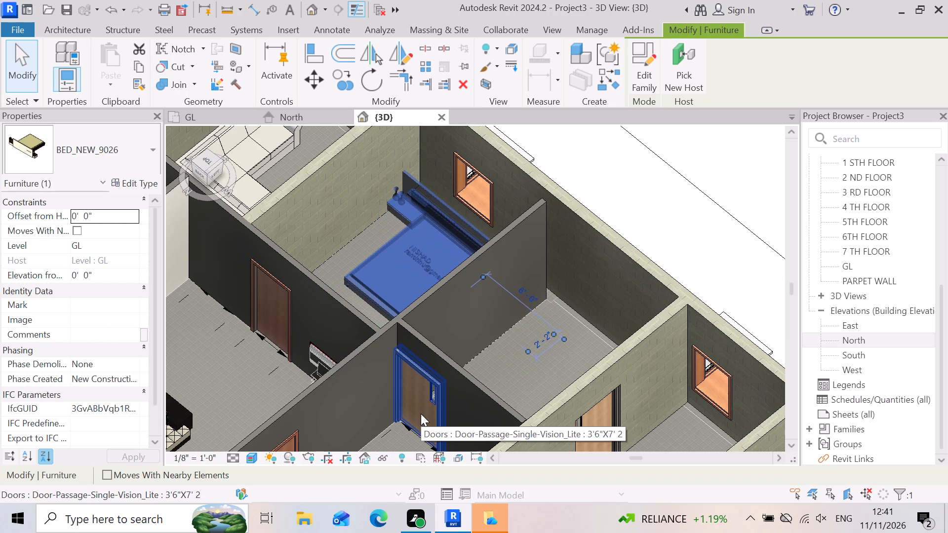
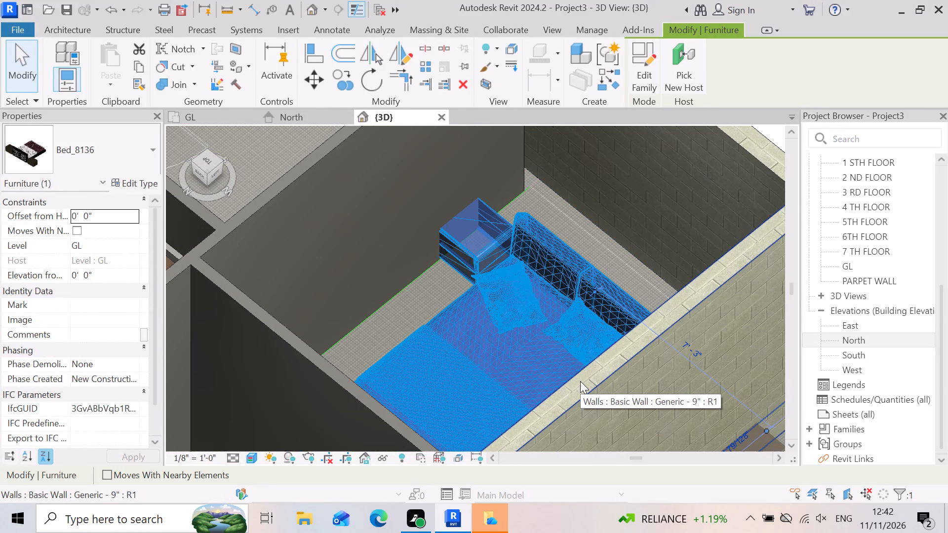
Nudge the selected Bed_8136 with its nightstand across the bedroom toward the wall behind its headboard.
key(Up)
key(Up)
key(Up)
key(Up)
key(Up)
key(Up)
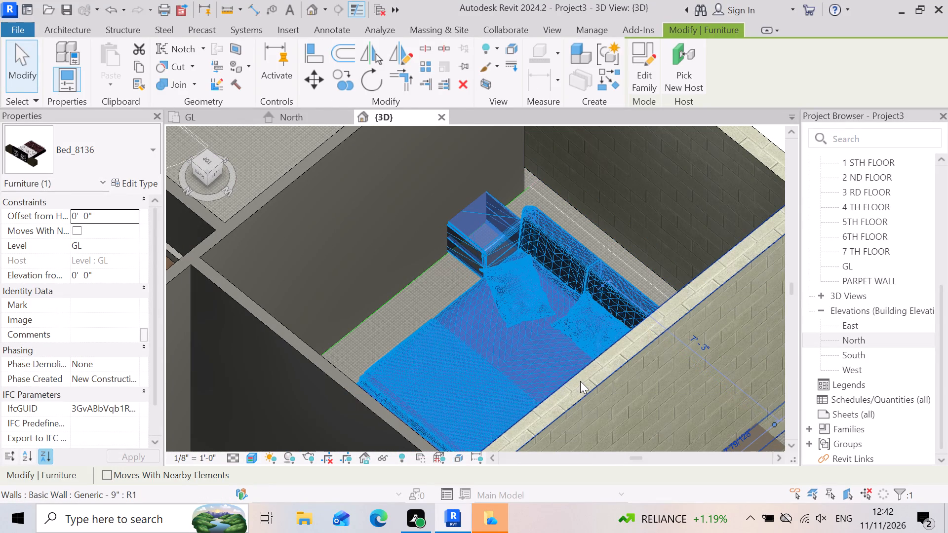
key(Up)
key(Up)
key(Up)
key(Up)
key(Up)
key(Up)
key(Up)
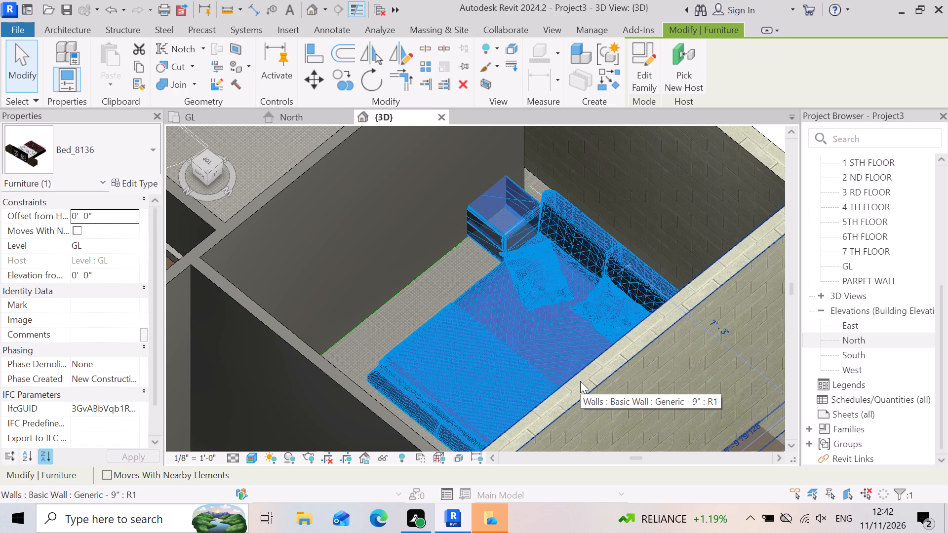
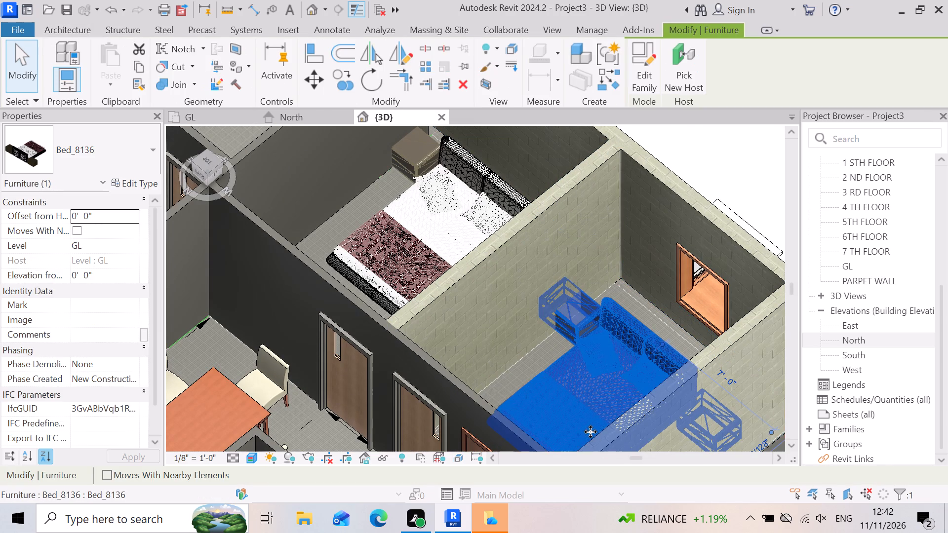
Nudge the selected Bed_8136 further across the bedroom toward the window wall behind its headboard.
key(Up)
key(Up)
key(Up)
key(Up)
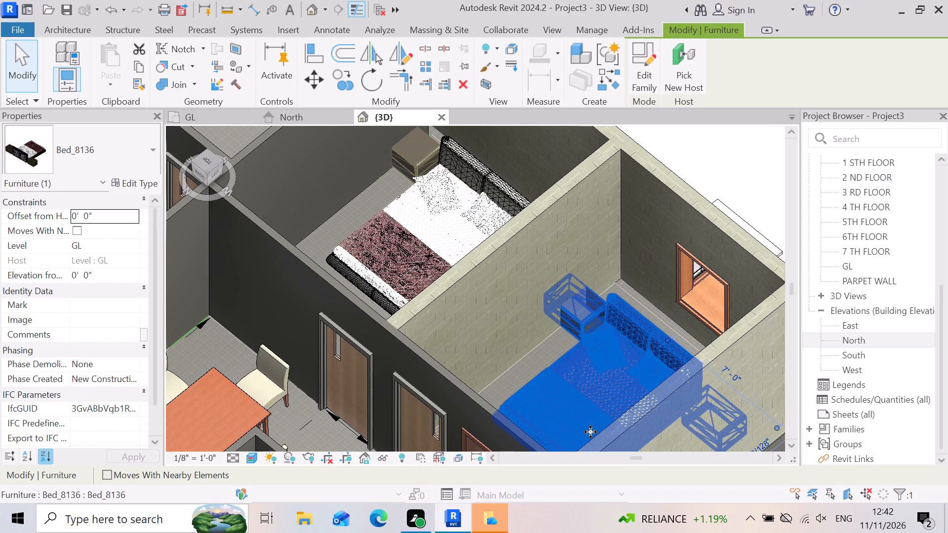
key(Up)
key(Up)
key(Up)
key(Up)
key(Up)
key(Up)
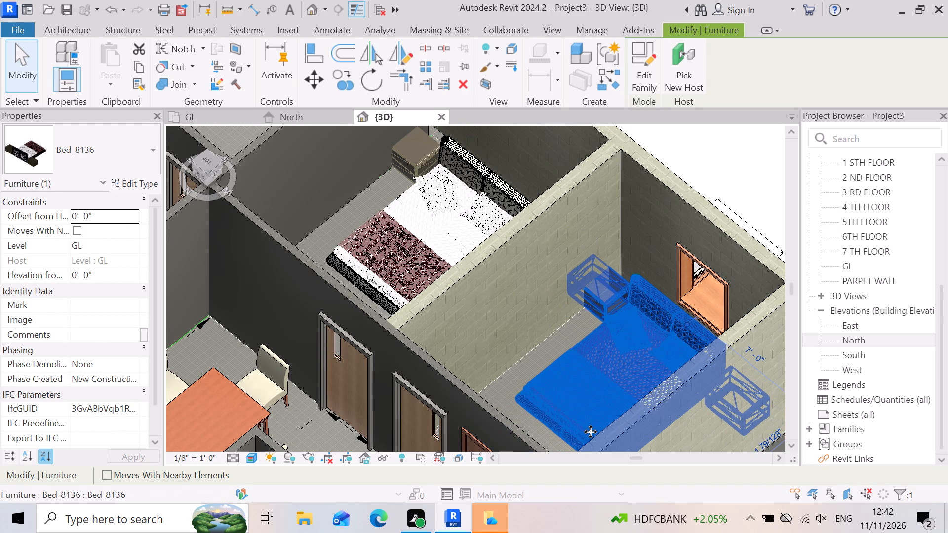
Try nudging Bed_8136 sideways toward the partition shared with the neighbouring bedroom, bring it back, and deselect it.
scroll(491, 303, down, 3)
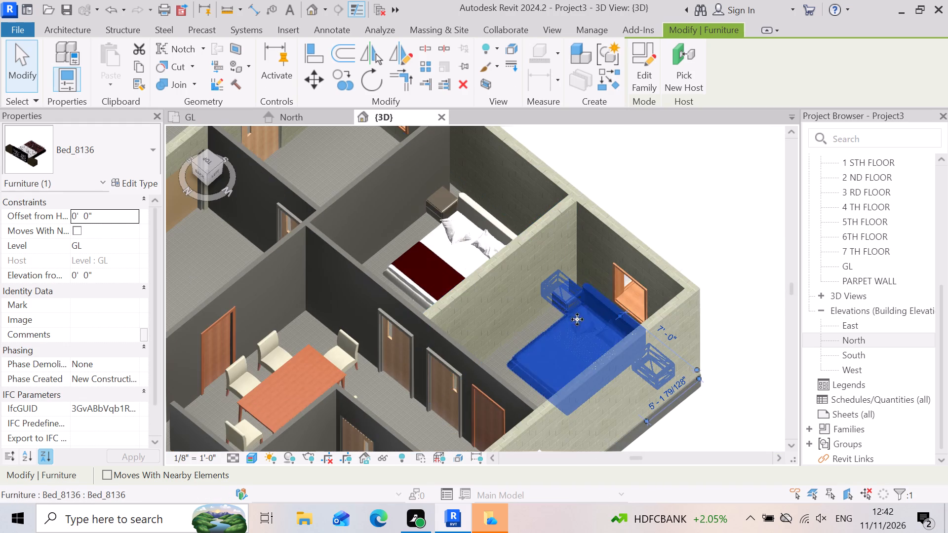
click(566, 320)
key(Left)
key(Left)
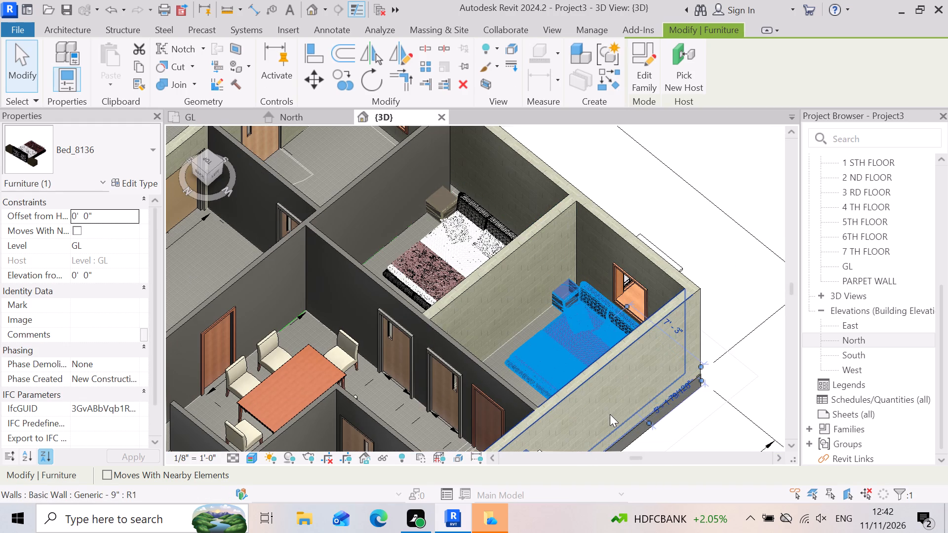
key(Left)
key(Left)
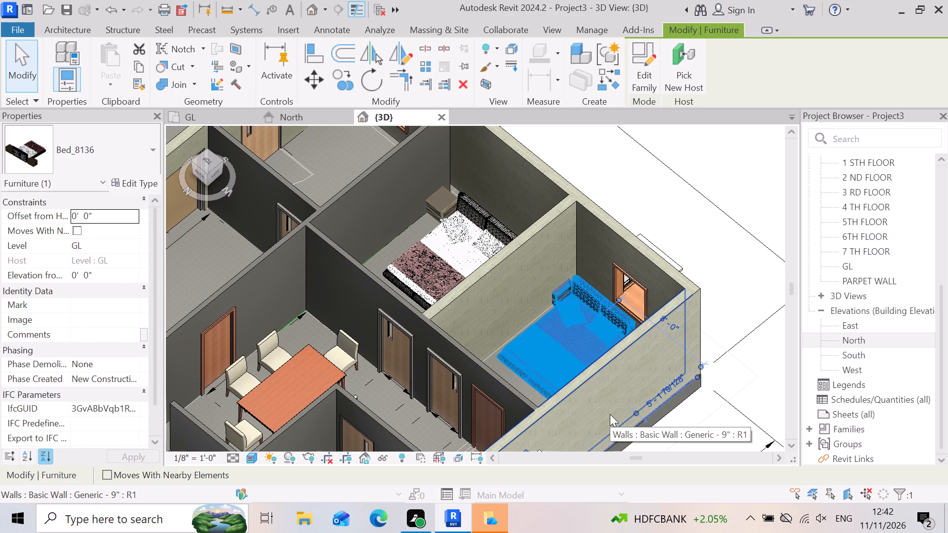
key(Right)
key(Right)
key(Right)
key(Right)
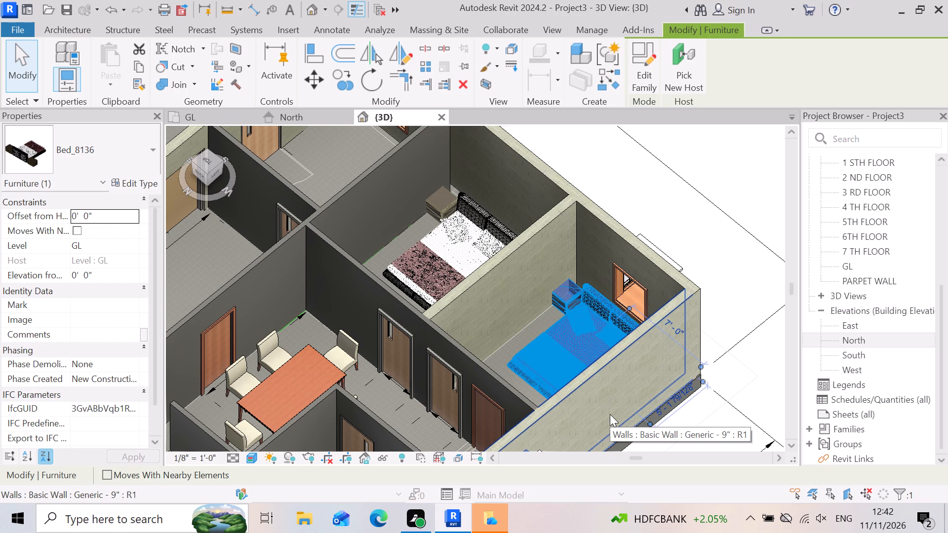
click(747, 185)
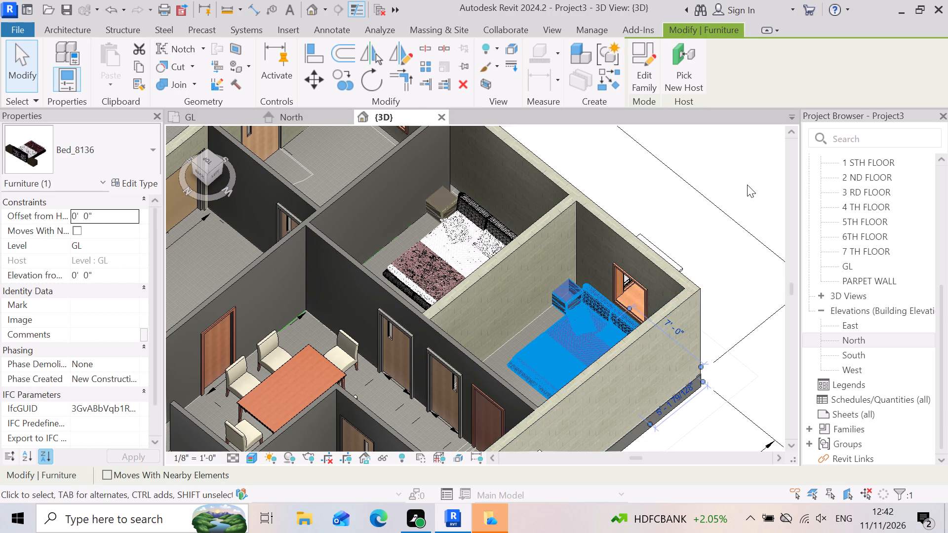
Nudge the 1500wide_x_2000m_double_bed_1949 in the corner bedroom sideways along its headboard wall, away from the adjoining exterior wall.
scroll(587, 219, down, 7)
scroll(485, 310, up, 2)
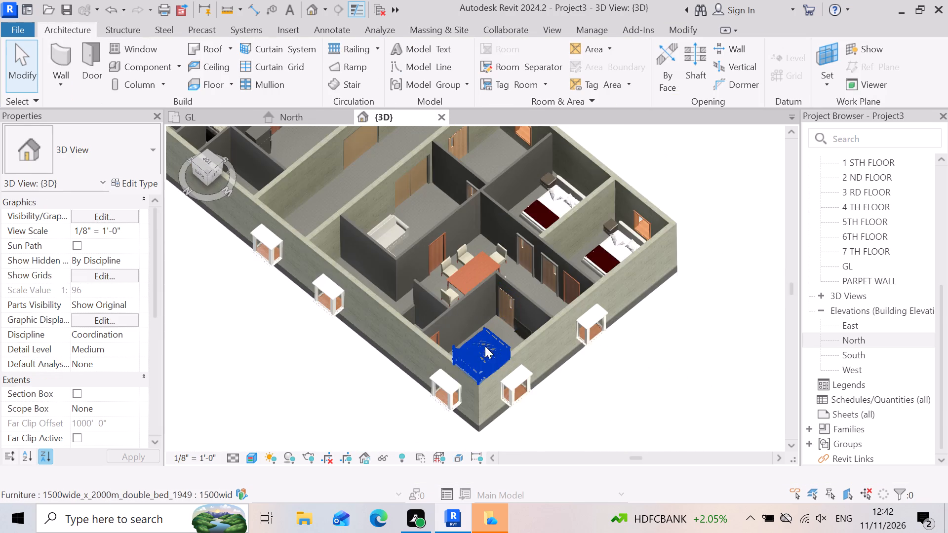
scroll(476, 358, up, 6)
scroll(378, 375, up, 2)
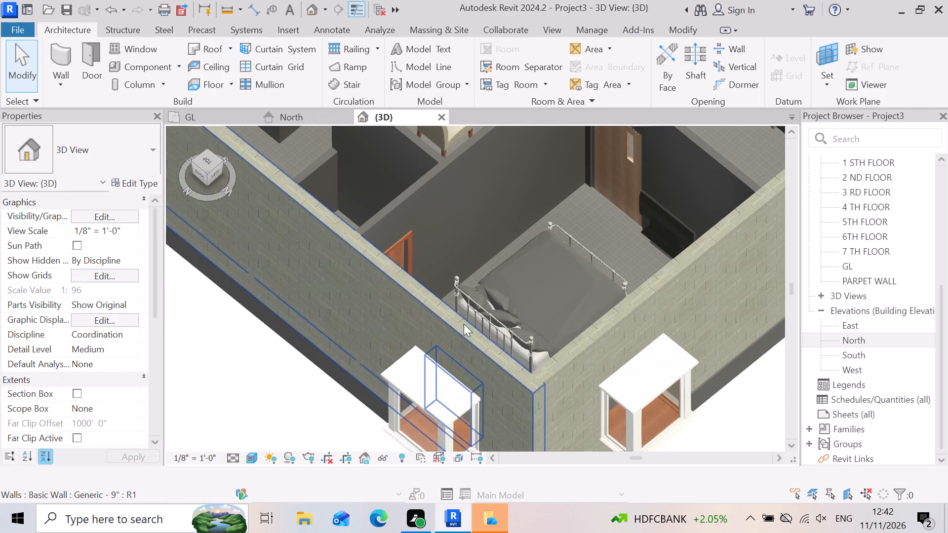
click(527, 293)
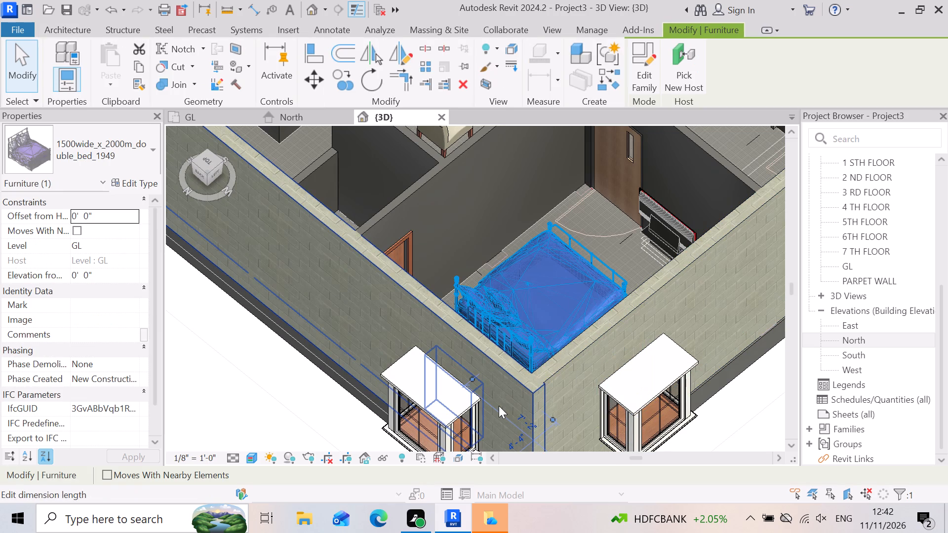
key(Left)
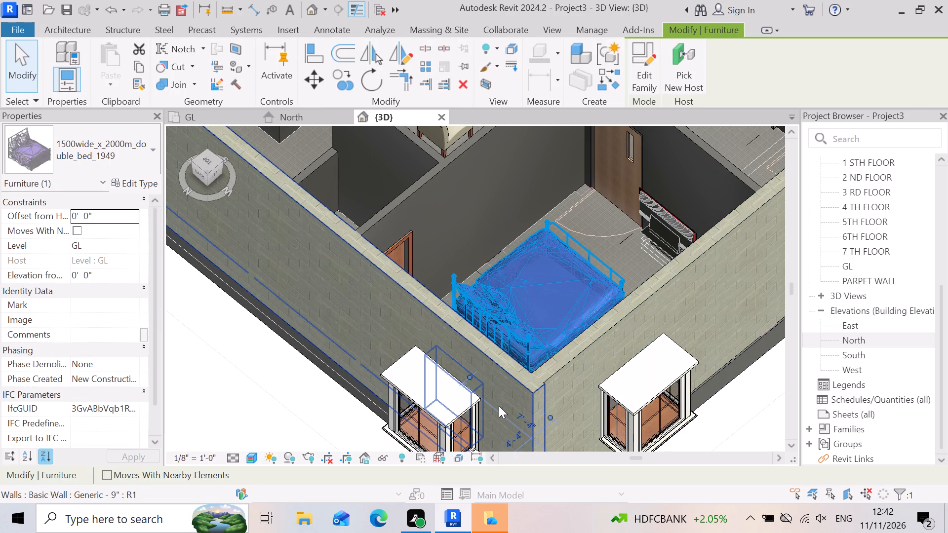
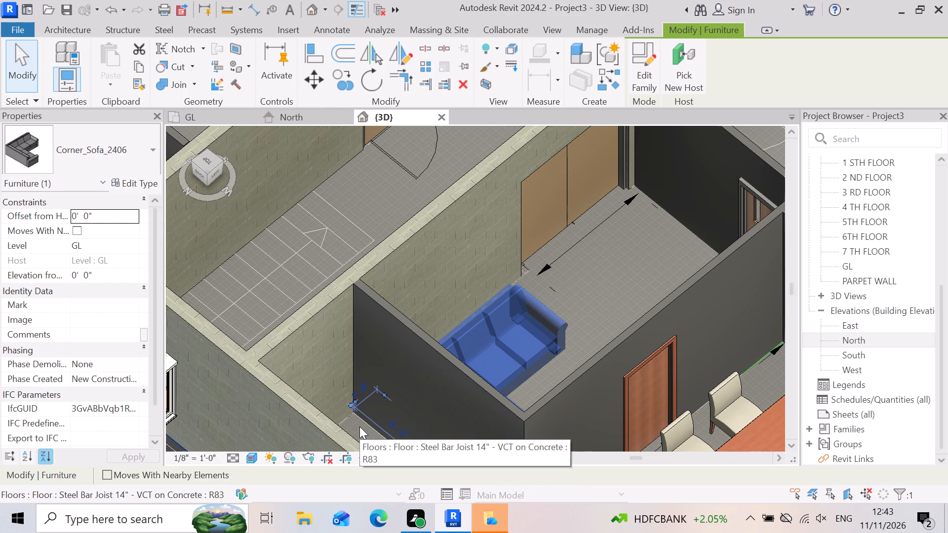
Nudge the selected Corner_Sofa_2406 along the living room, away from the dark end partition and clear of it.
key(Up)
key(Up)
key(Up)
key(Up)
key(Up)
key(Up)
key(Up)
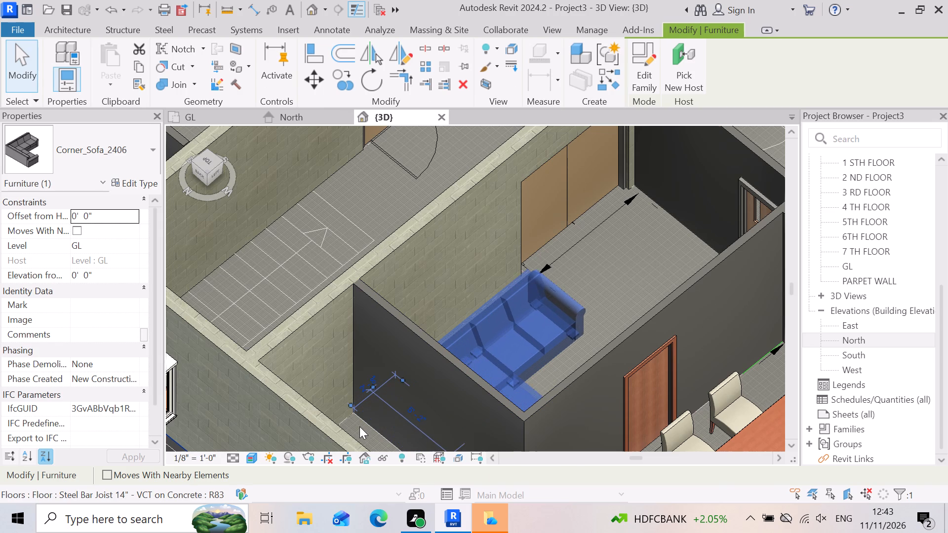
key(Up)
key(Up)
key(Up)
key(Up)
key(Up)
key(Up)
key(Up)
key(Up)
key(Up)
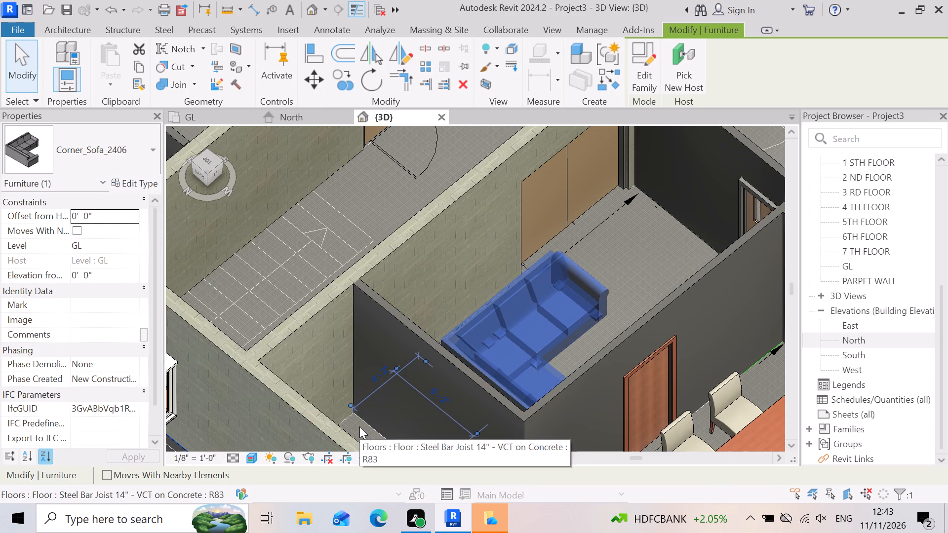
key(Up)
key(Up)
key(Up)
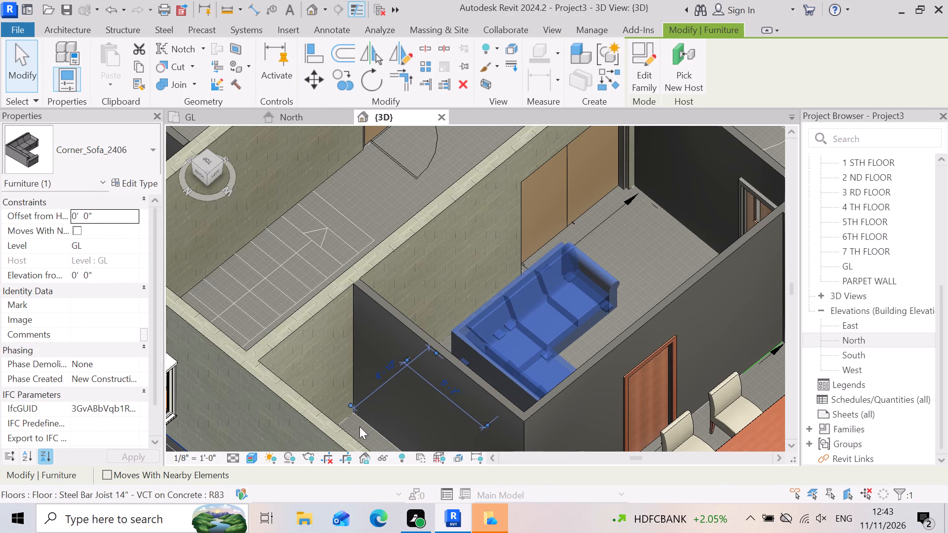
key(Up)
key(Up)
key(Up)
key(Up)
key(Up)
key(Up)
key(Up)
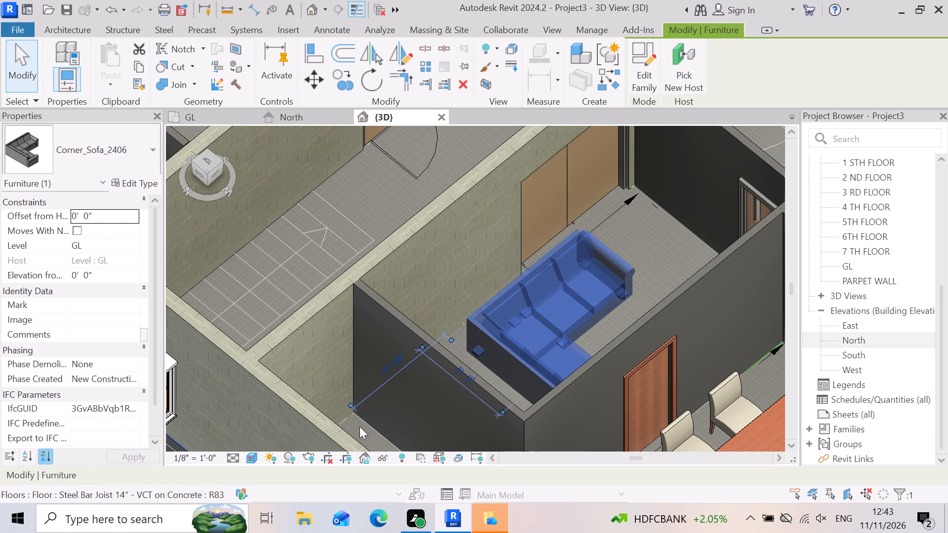
key(Up)
Nudge Corner_Sofa_2406 sideways toward the long beige wall behind its backrest.
key(Left)
key(Left)
key(Left)
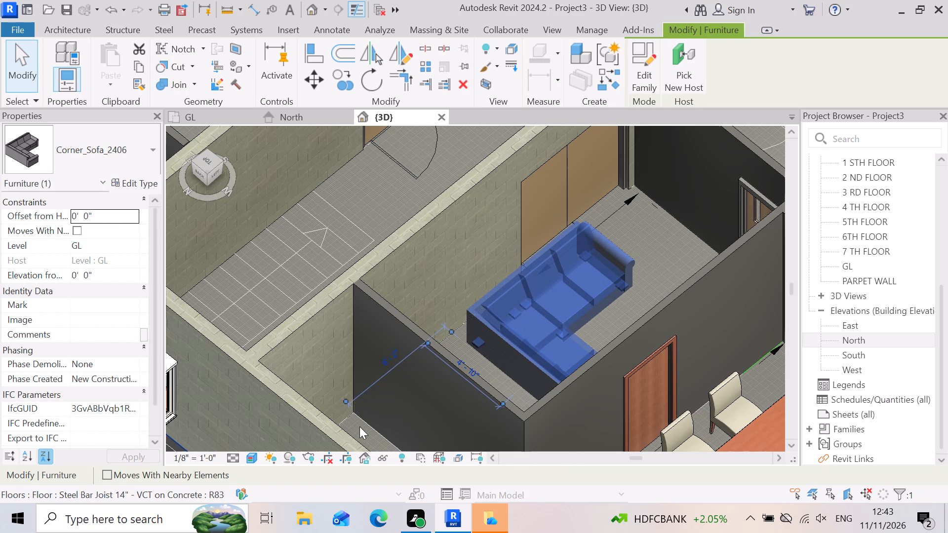
key(Left)
key(Left)
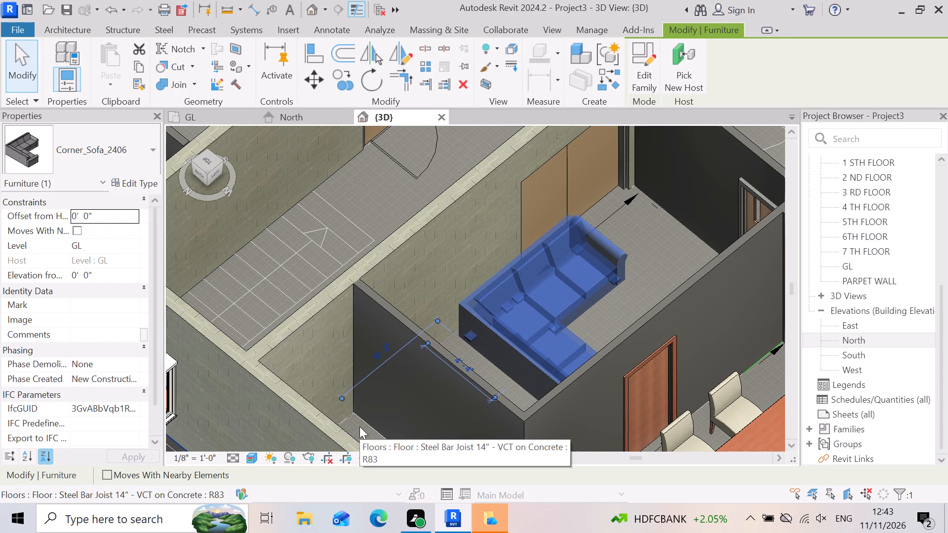
Nudge Corner_Sofa_2406 back along the long wall toward the dark end partition to close up the gap.
key(Down)
key(Down)
key(Down)
key(Down)
key(Down)
key(Down)
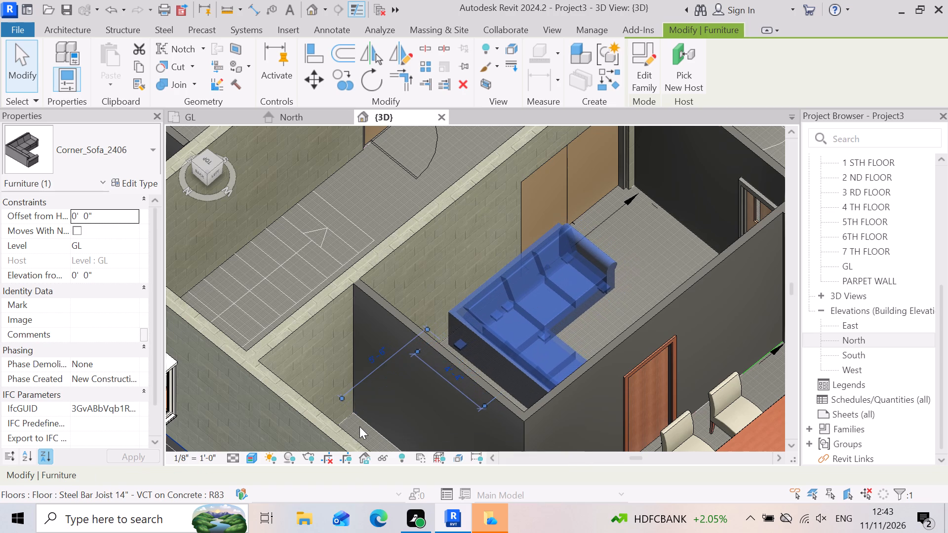
key(Down)
key(Down)
key(Down)
key(Down)
key(Down)
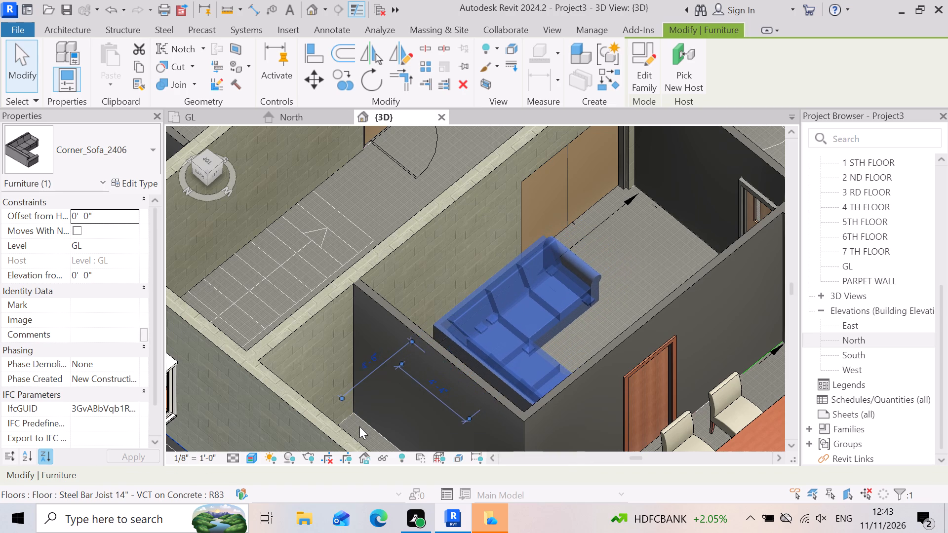
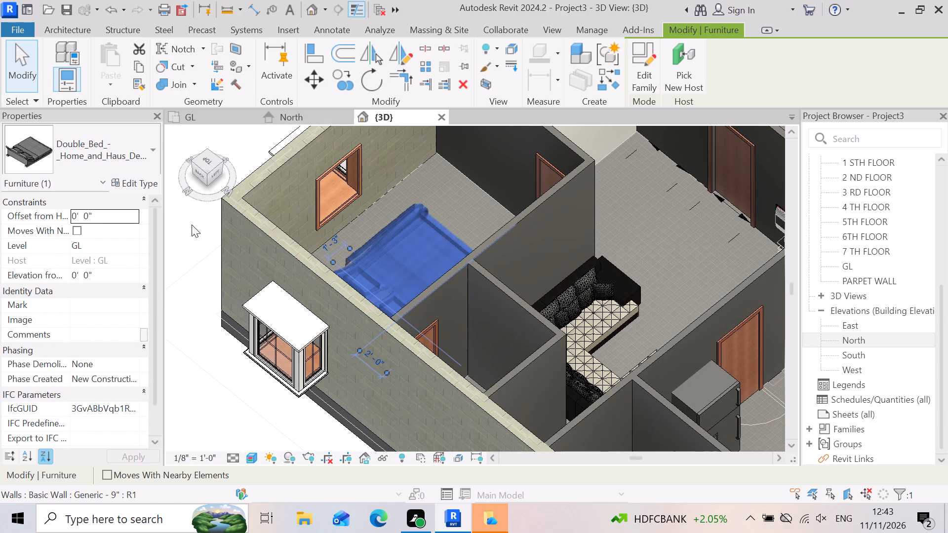
Nudge the selected double bed about 1 foot away from the long exterior wall behind its headboard.
key(Up)
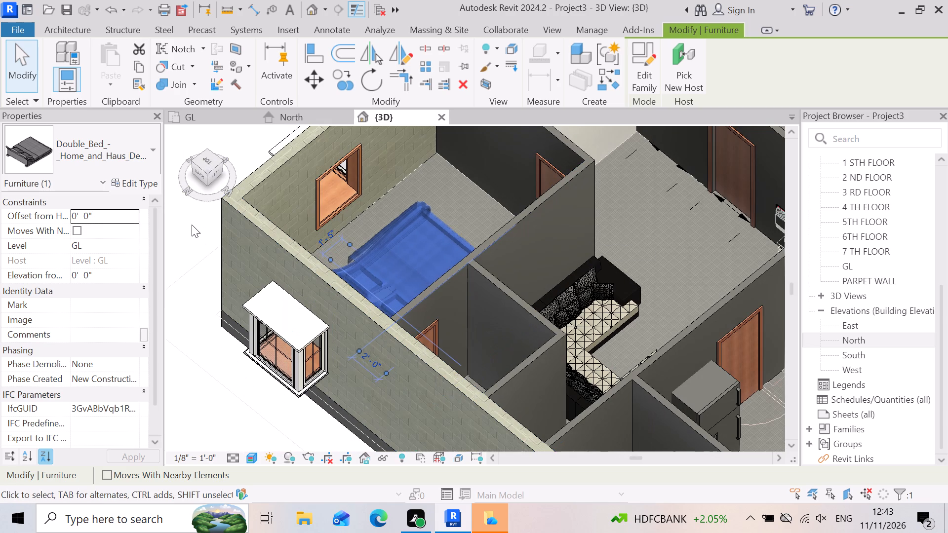
key(Up)
key(Up)
key(Up)
key(Up)
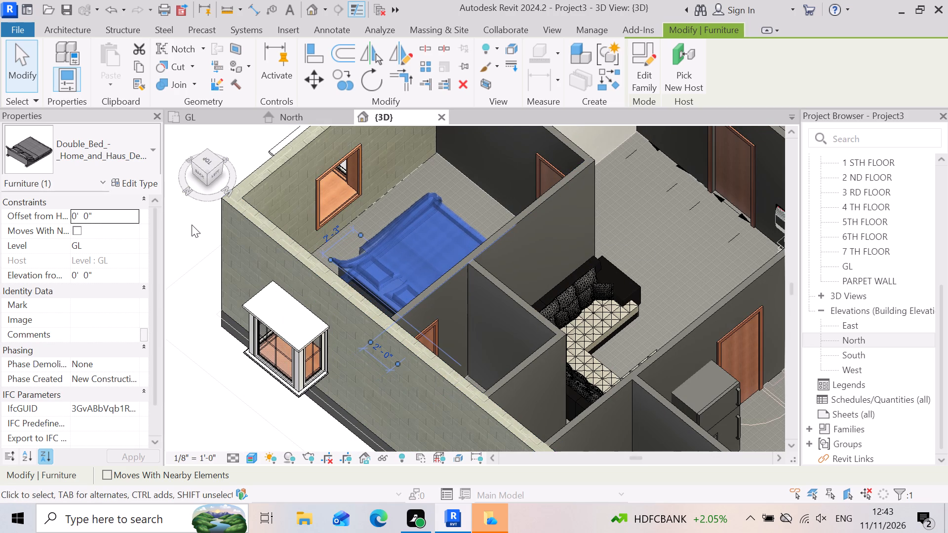
Nudge the double bed sideways toward the end wall with the window, and clear the selection.
key(Left)
key(Left)
key(Left)
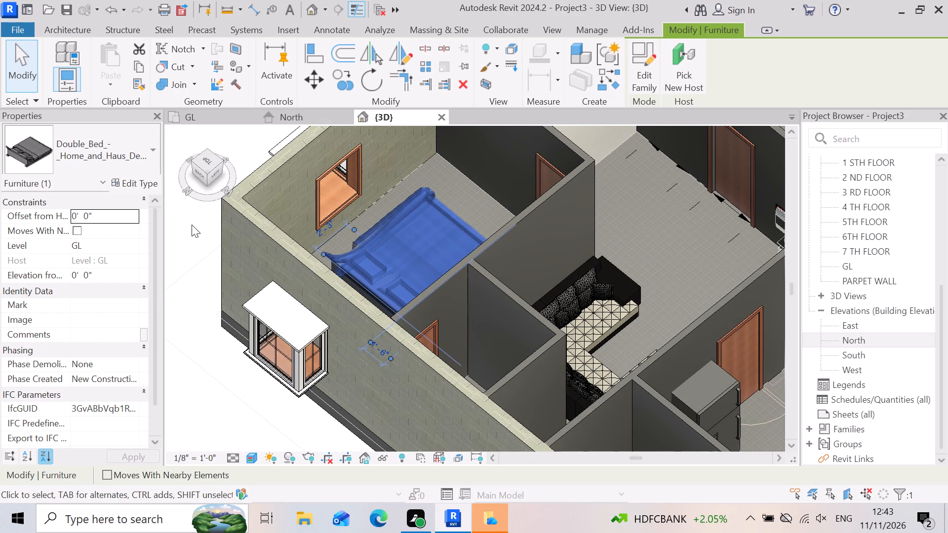
key(Left)
key(Left)
key(Left)
key(Left)
key(Left)
key(Left)
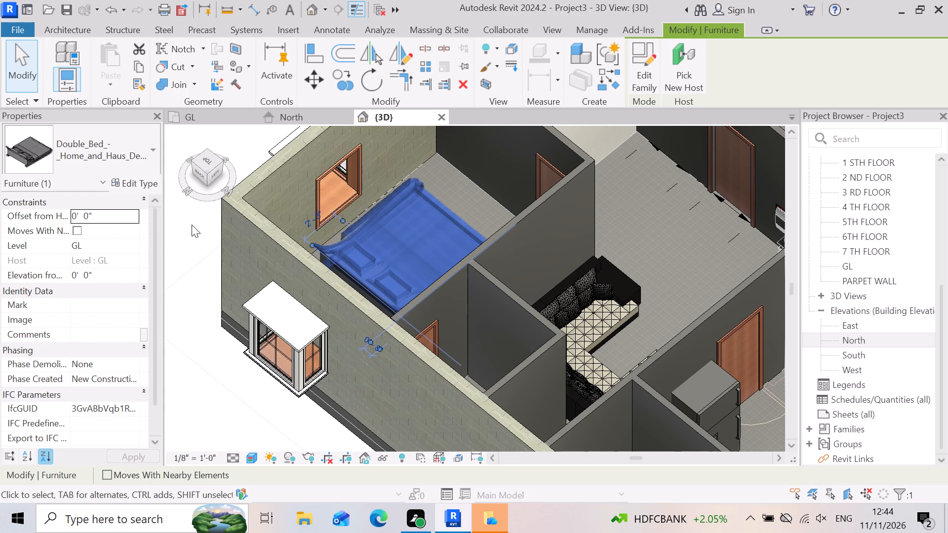
key(Left)
key(Left)
key(Left)
key(Left)
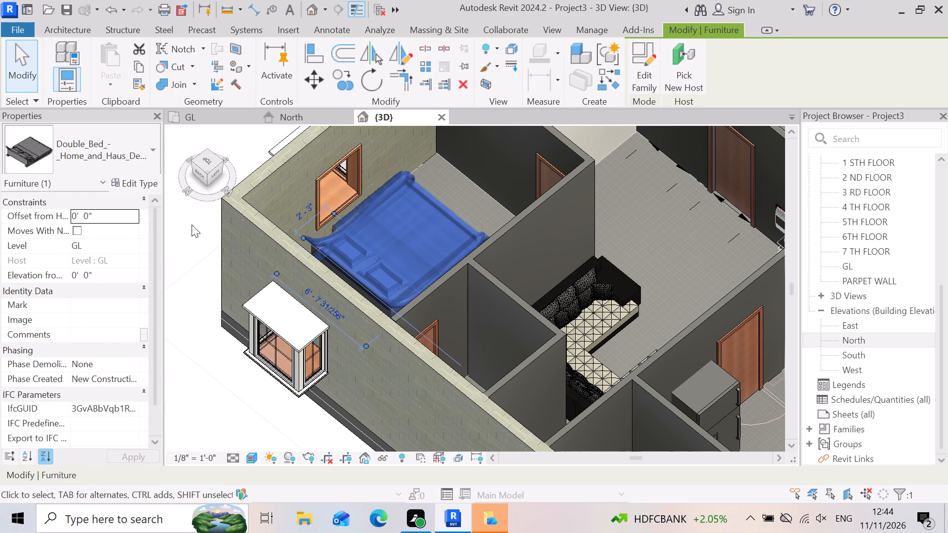
key(Left)
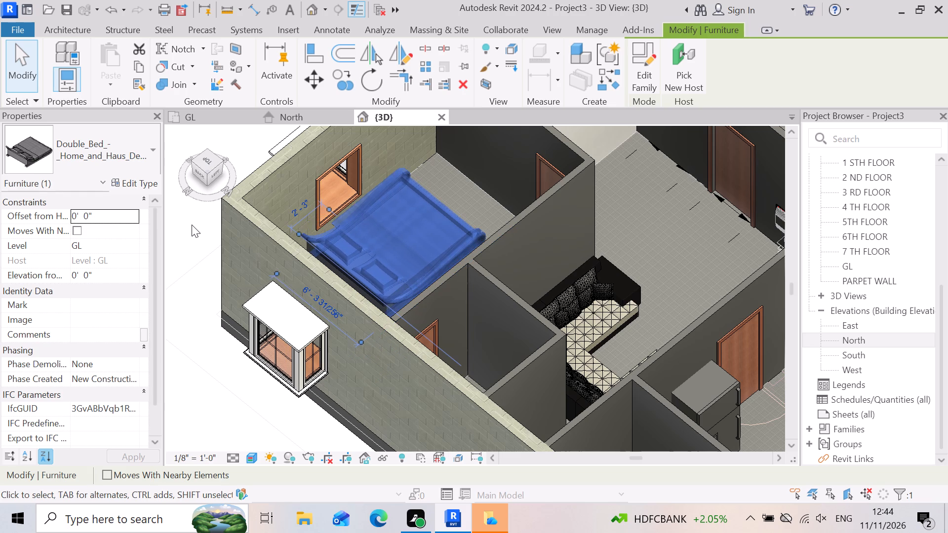
click(197, 425)
Examine the furnished rooms across the ground-floor flats in the 3D view.
scroll(439, 287, up, 3)
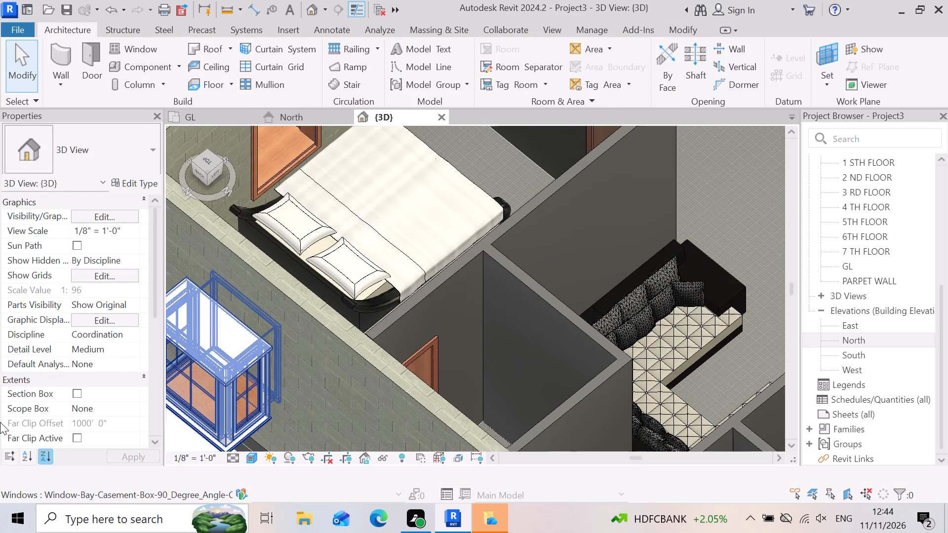
scroll(385, 315, down, 7)
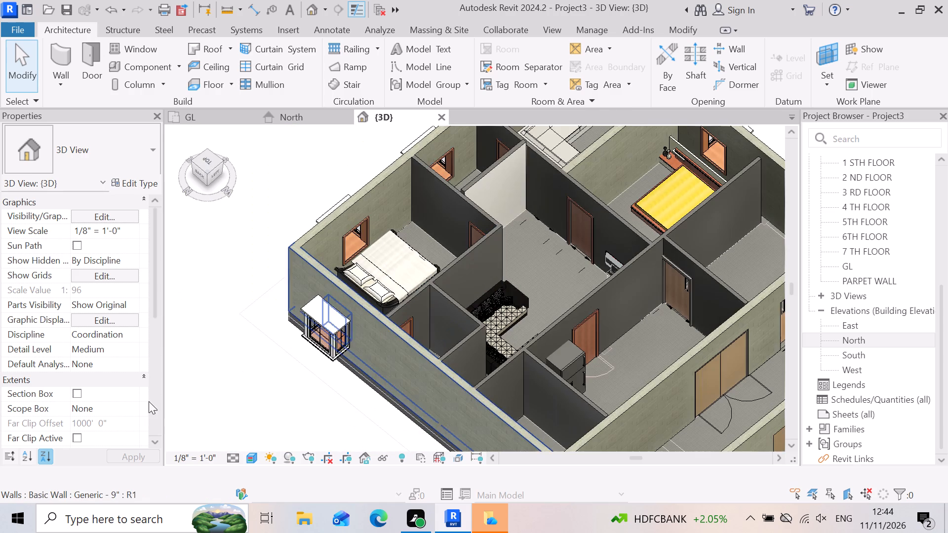
scroll(373, 323, down, 6)
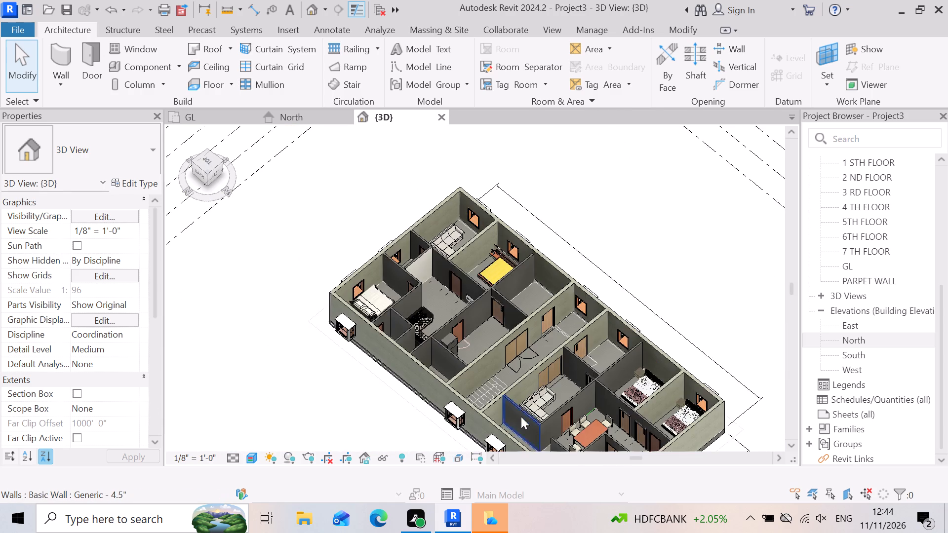
scroll(521, 413, up, 5)
scroll(566, 305, down, 3)
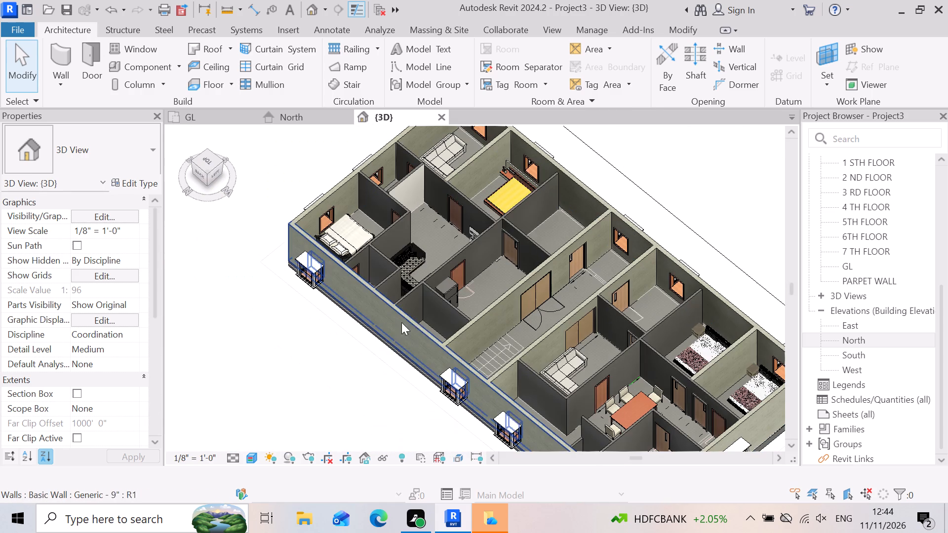
In the GL floor plan, temporarily hide the Steel Bar Joist 14" - VCT on Concrete floor around the staircase.
click(213, 121)
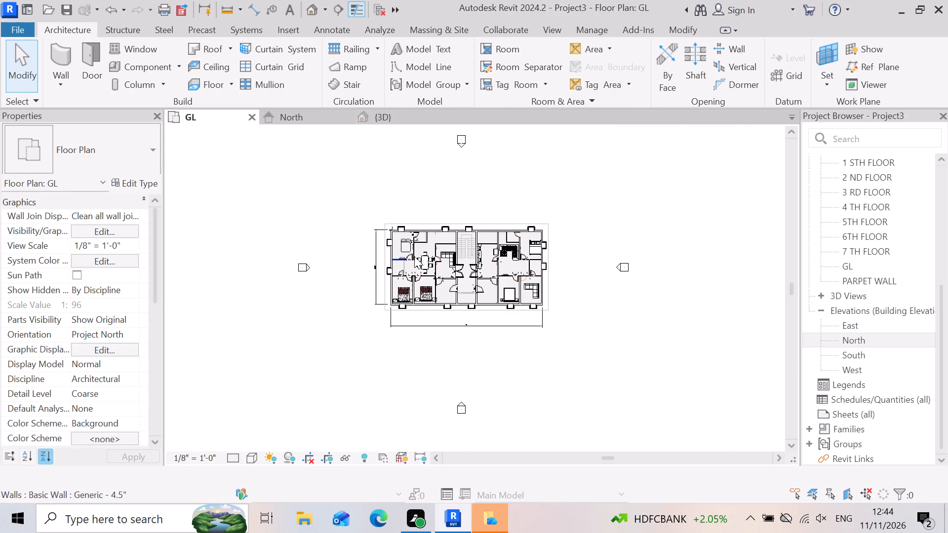
scroll(452, 252, up, 13)
scroll(418, 351, up, 2)
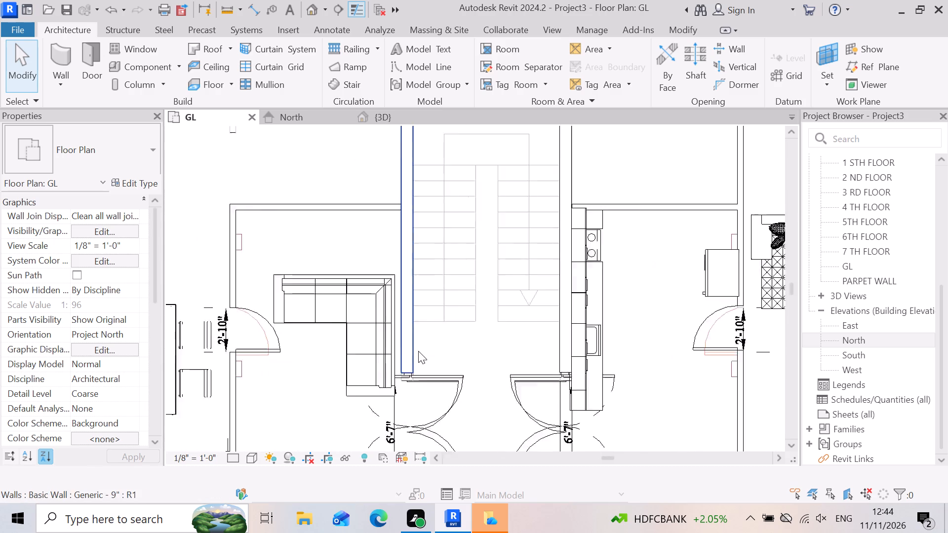
scroll(418, 351, up, 2)
scroll(539, 384, down, 3)
scroll(588, 138, up, 3)
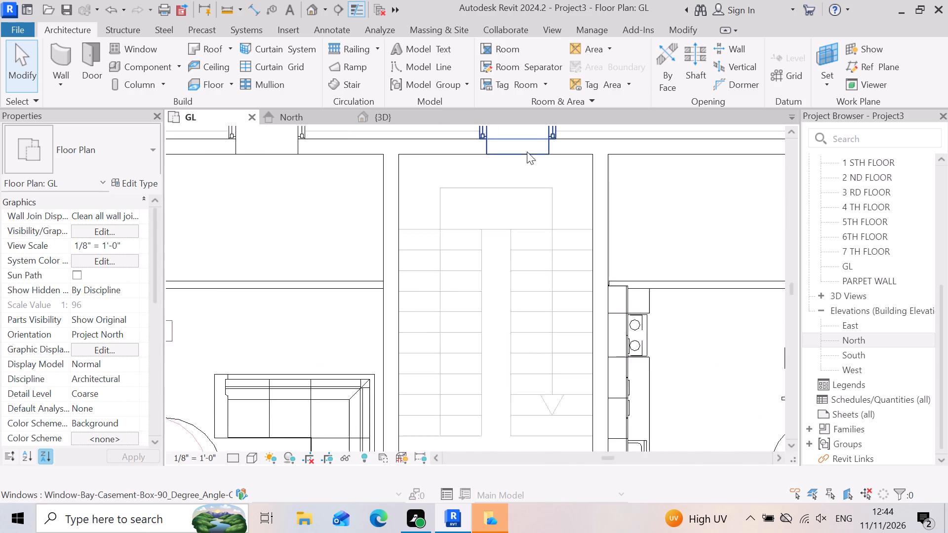
scroll(527, 152, up, 1)
scroll(532, 190, down, 3)
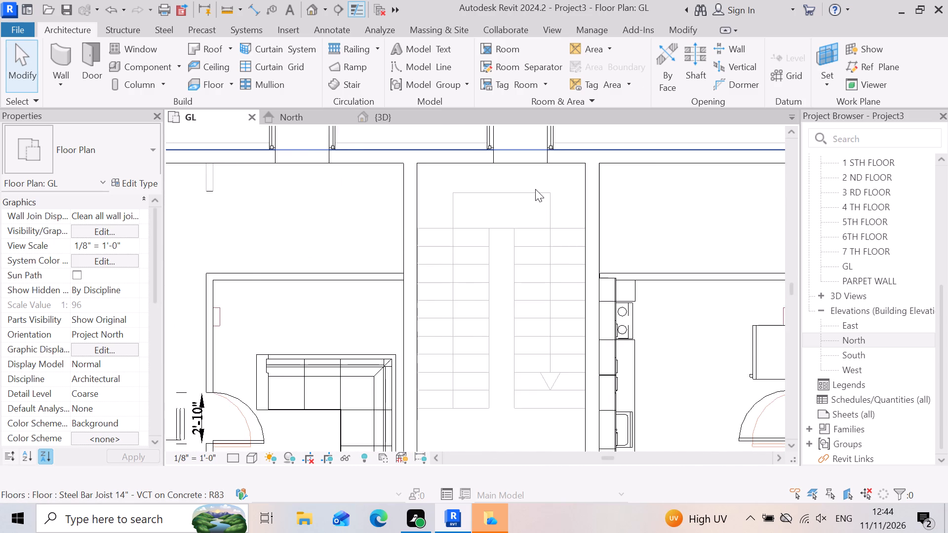
scroll(462, 154, down, 5)
scroll(463, 162, up, 3)
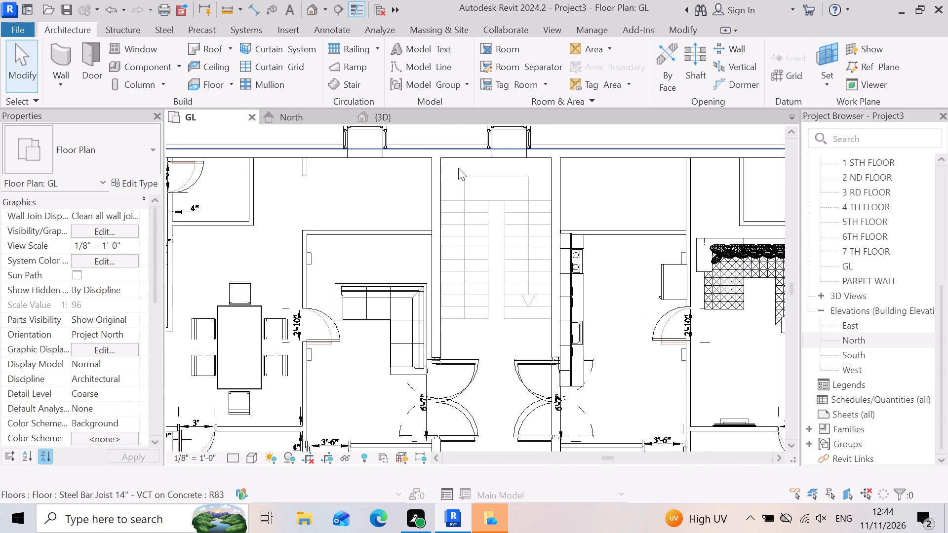
scroll(469, 170, up, 3)
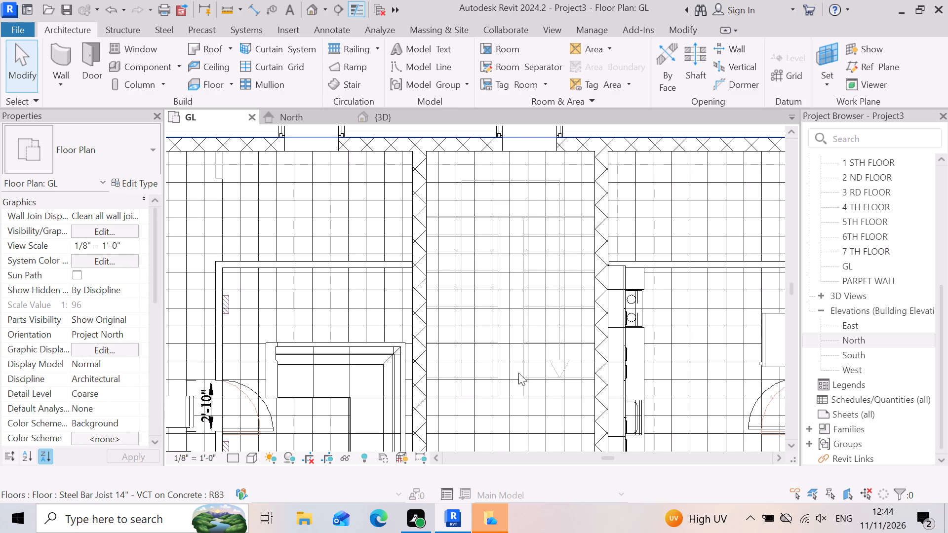
scroll(506, 378, up, 3)
scroll(523, 367, down, 7)
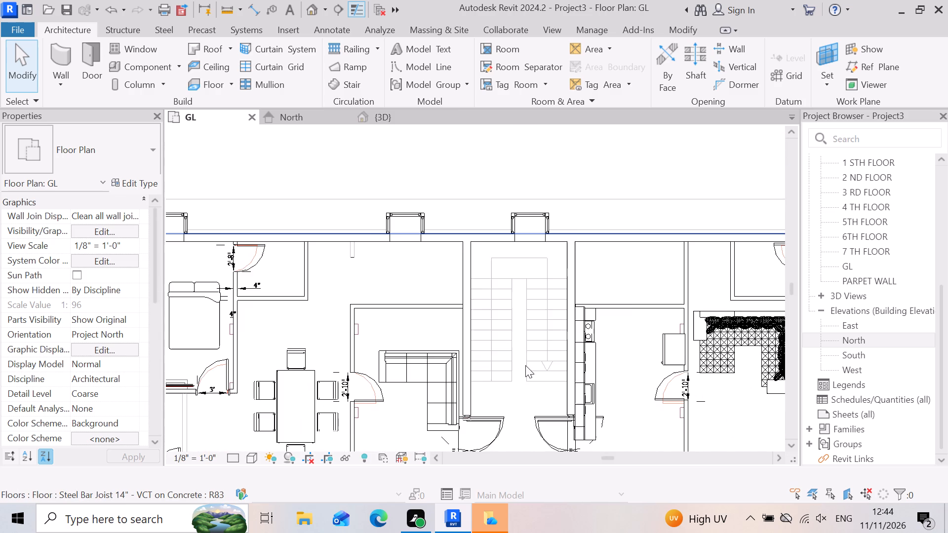
click(431, 281)
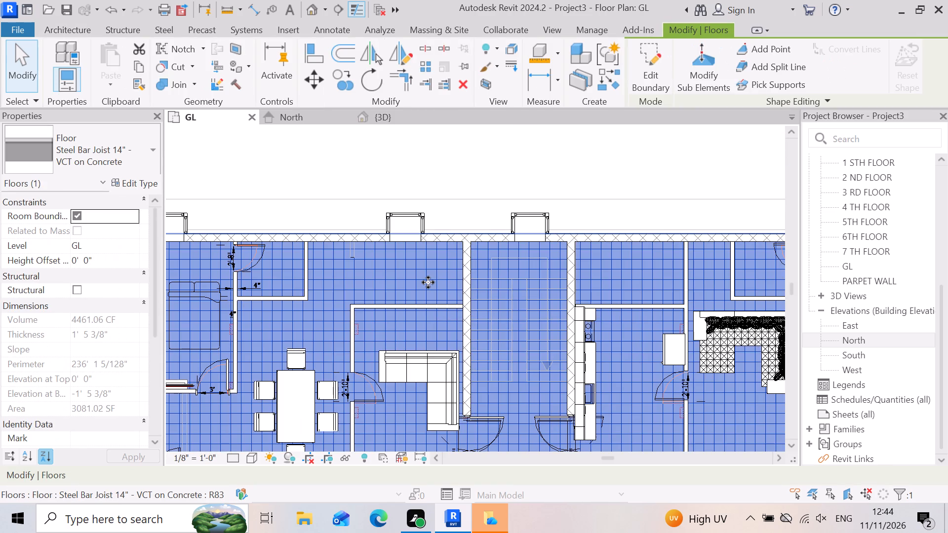
text(hh)
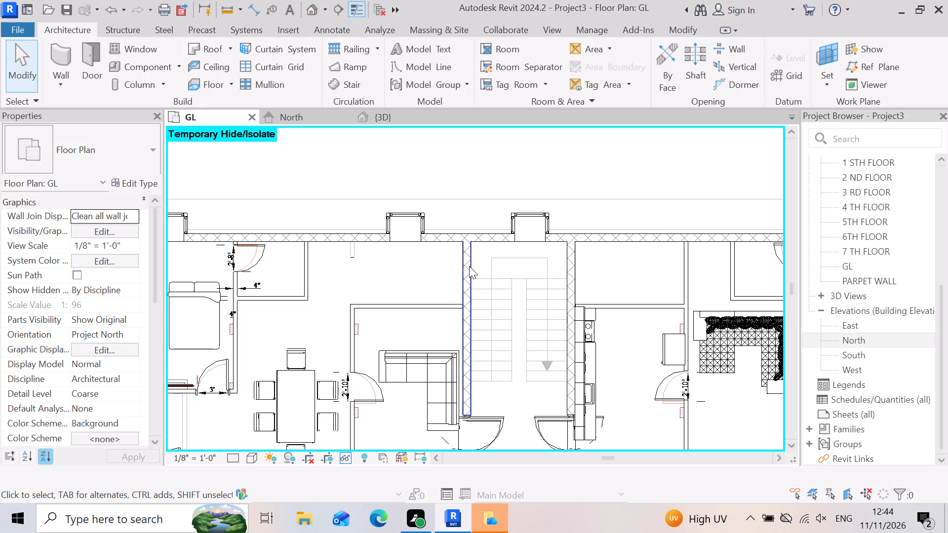
Start a new stair at the stairwell between the two flats in the GL plan.
scroll(499, 372, up, 3)
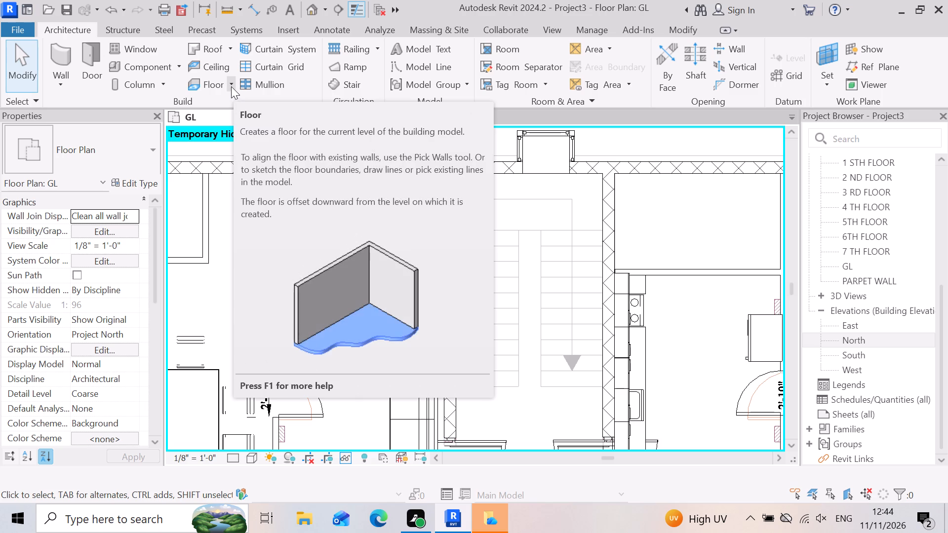
click(232, 86)
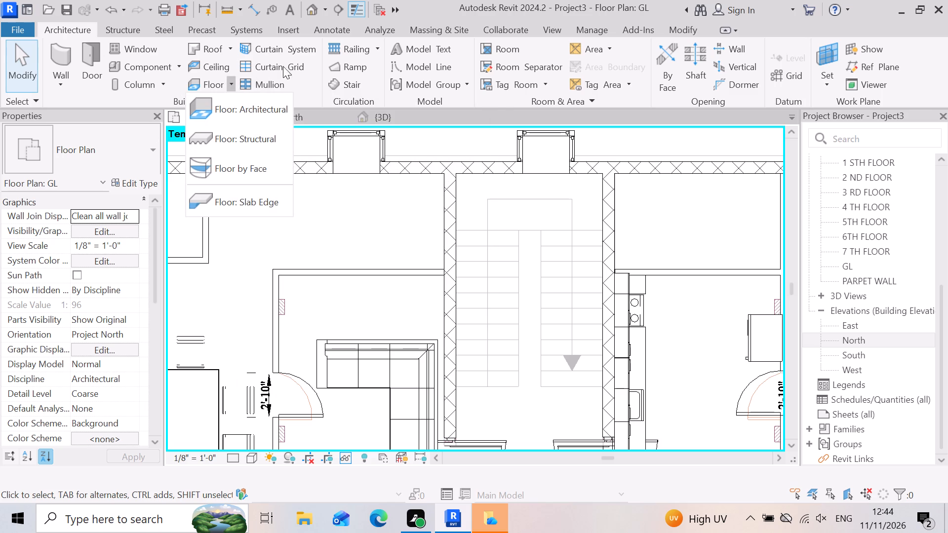
click(354, 79)
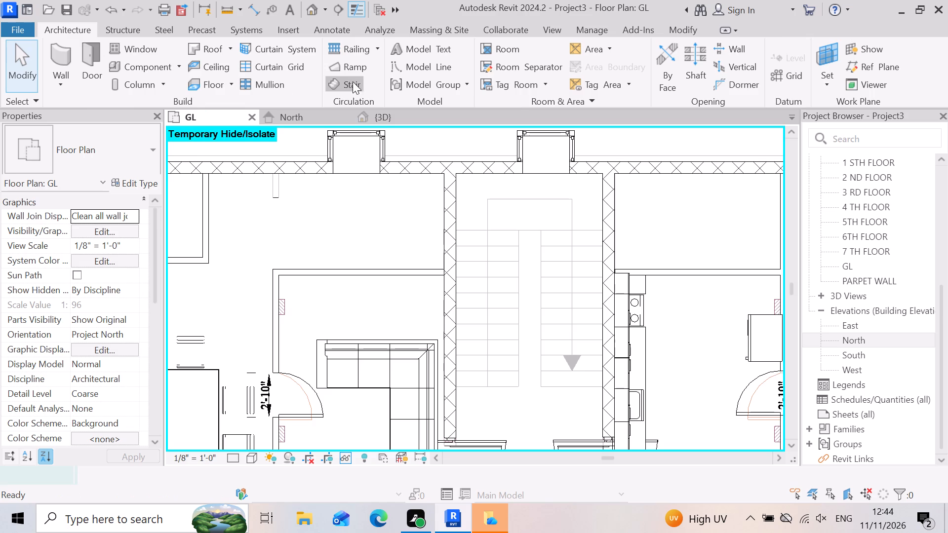
scroll(528, 233, up, 3)
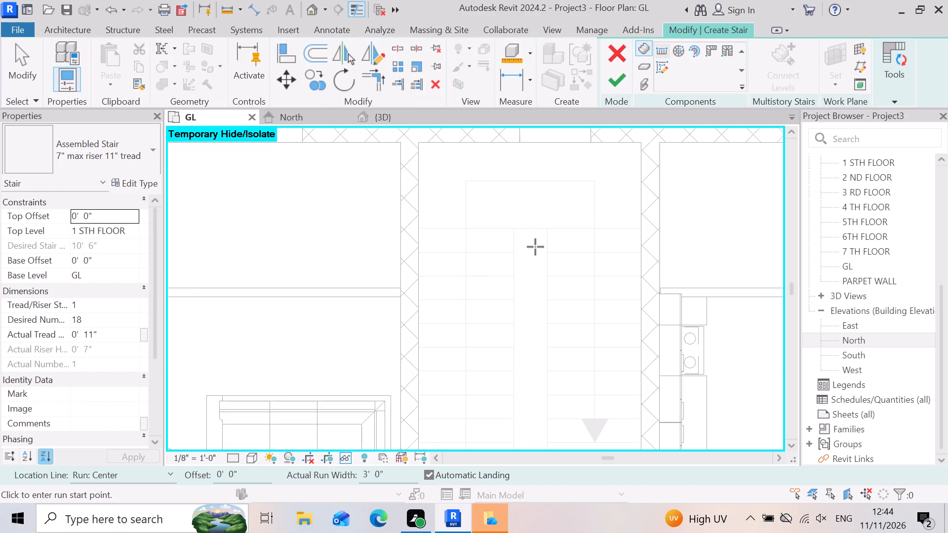
scroll(535, 247, down, 3)
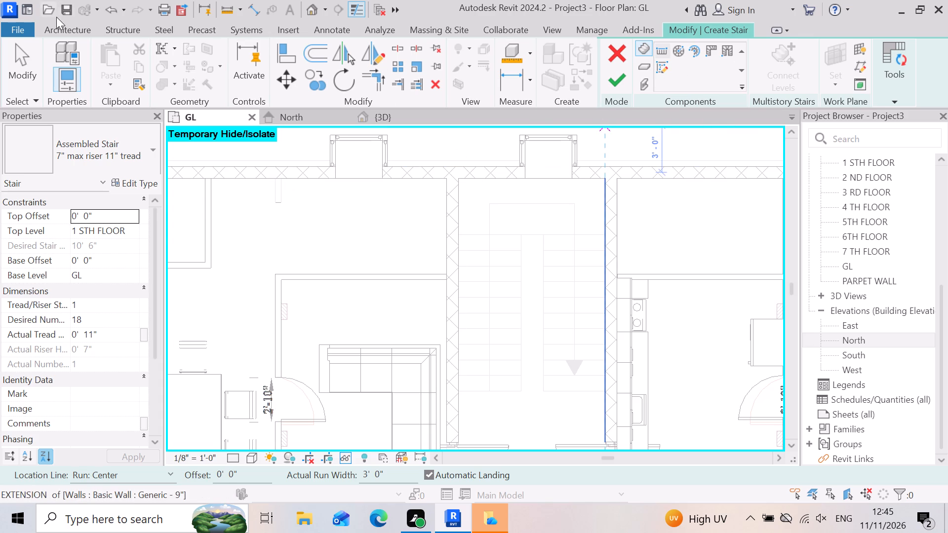
click(57, 31)
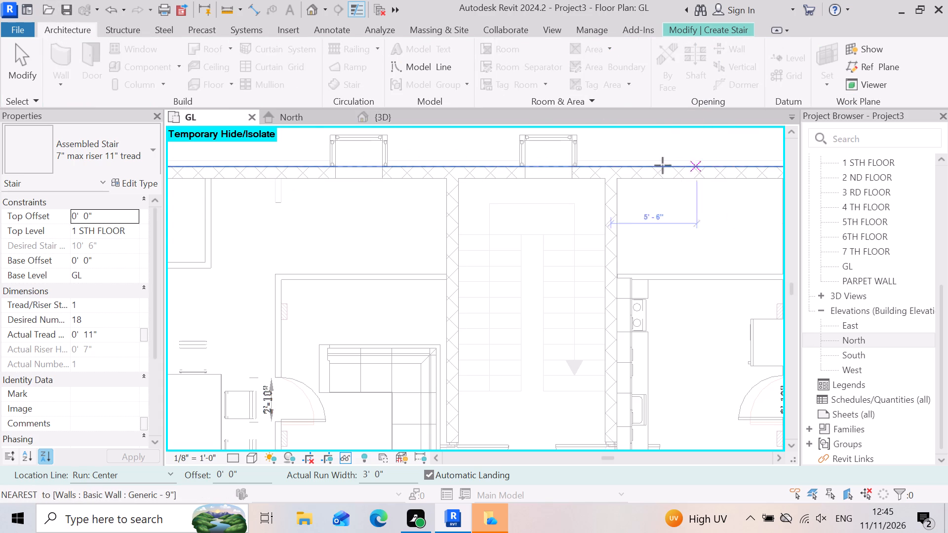
click(680, 26)
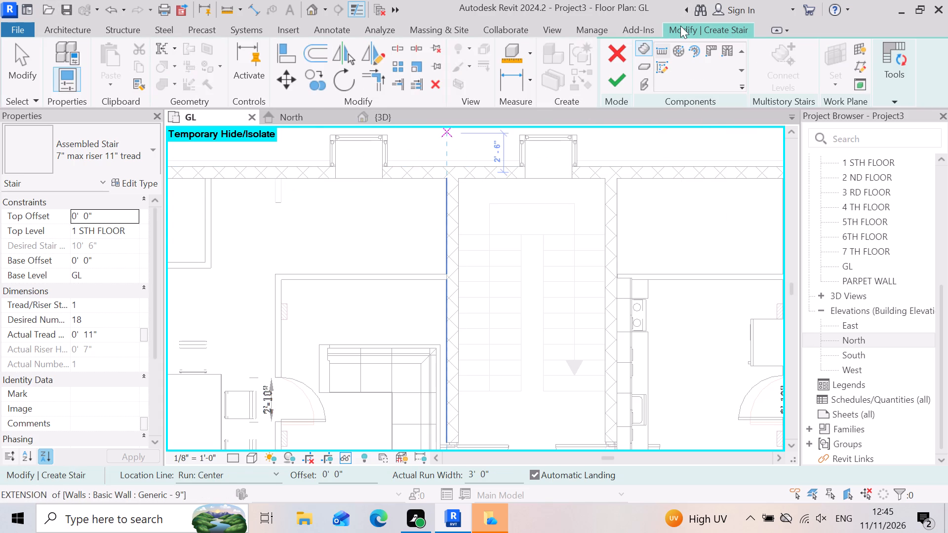
click(89, 34)
click(689, 29)
scroll(460, 194, up, 2)
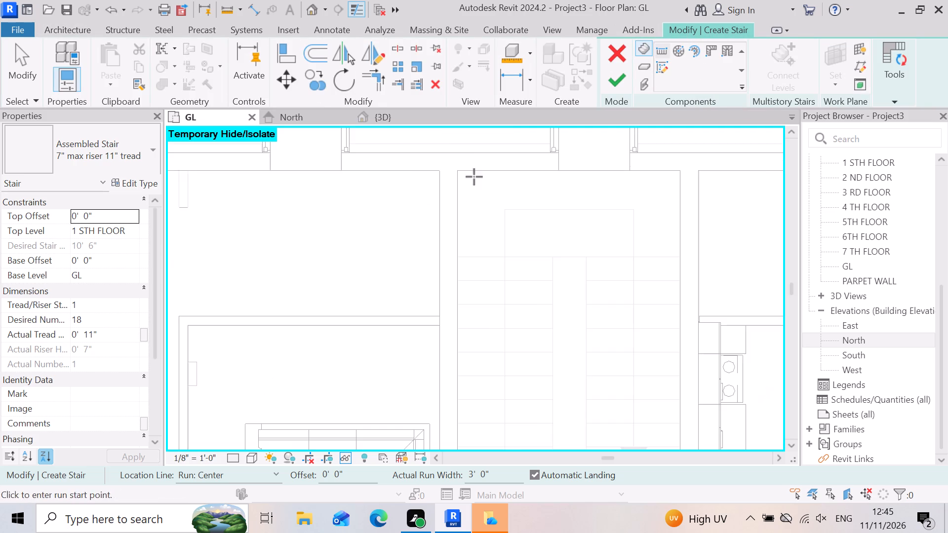
scroll(474, 177, up, 14)
scroll(340, 172, down, 3)
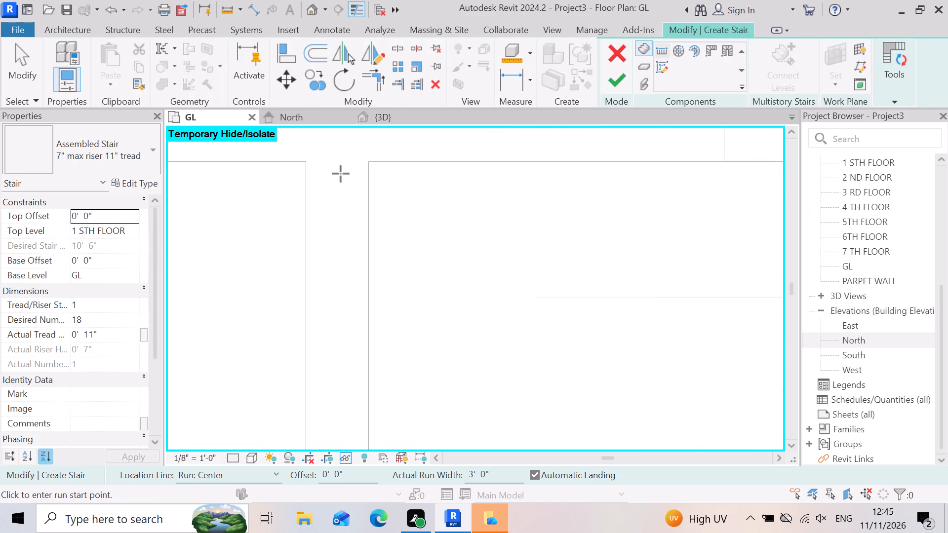
scroll(341, 174, down, 4)
scroll(354, 240, down, 5)
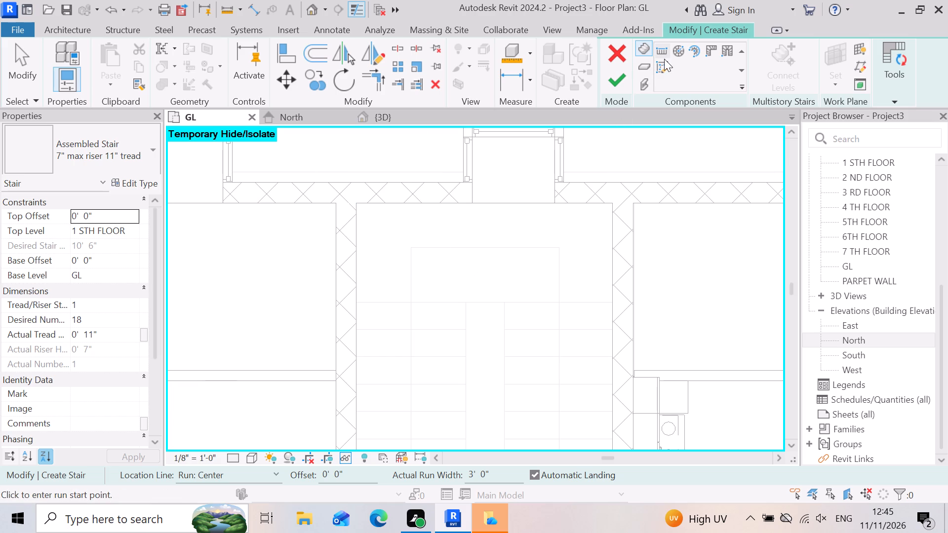
Start a sketched stair run and draw a straight boundary line along the inner face of the stairwell's exterior wall, corner to corner.
click(662, 59)
click(734, 49)
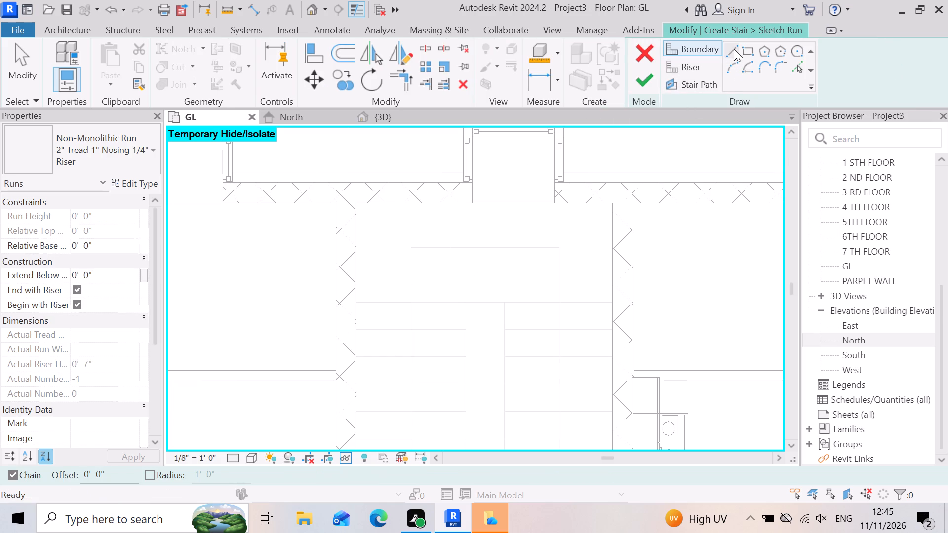
scroll(457, 274, down, 3)
scroll(548, 235, up, 5)
scroll(548, 316, down, 4)
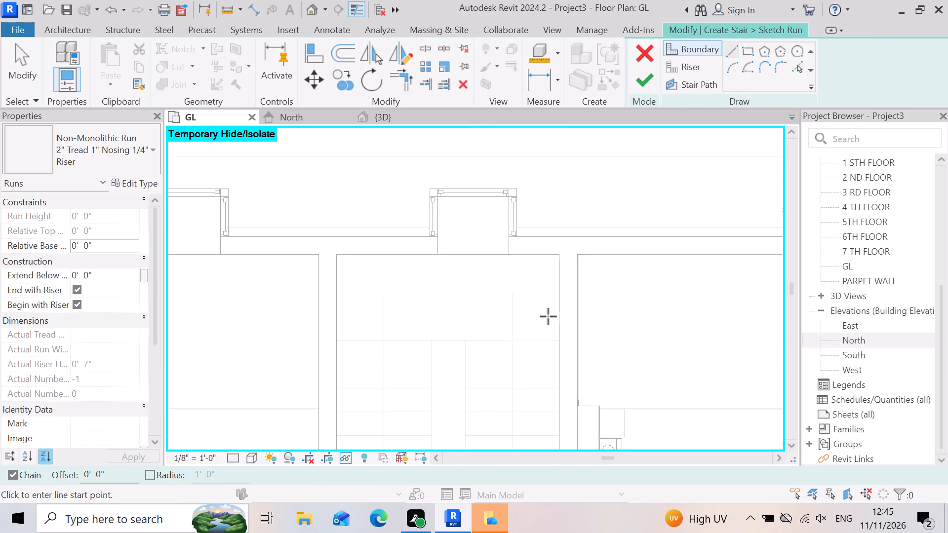
scroll(550, 270, up, 10)
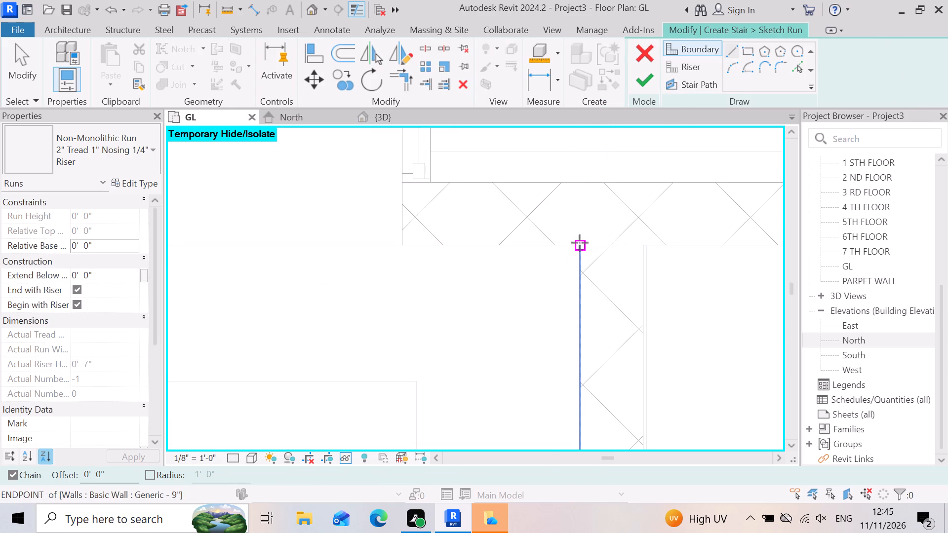
click(579, 243)
scroll(600, 288, down, 9)
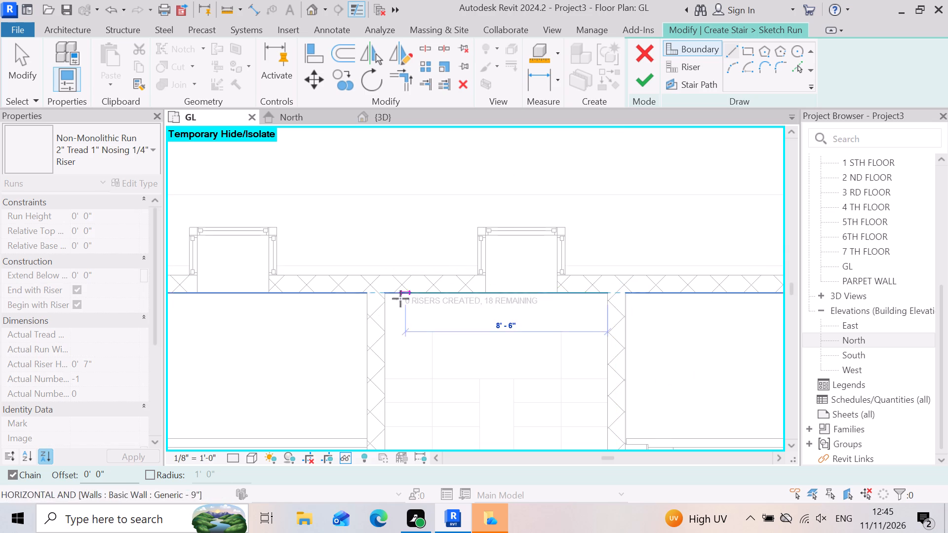
scroll(396, 308, up, 7)
scroll(370, 269, up, 4)
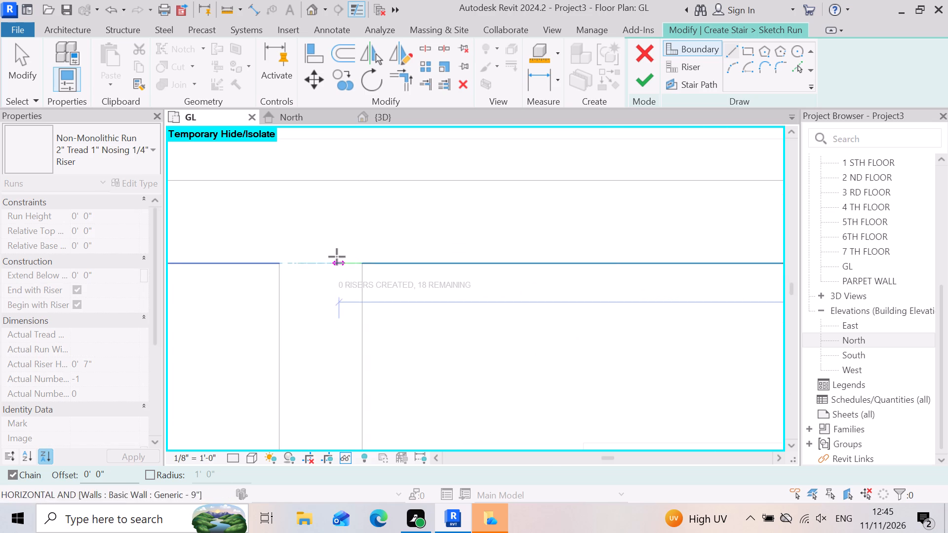
click(367, 261)
Draw the boundary line along the stairwell wall on the L-shaped sofa side, down to the wall end at the double doors.
scroll(381, 248, down, 13)
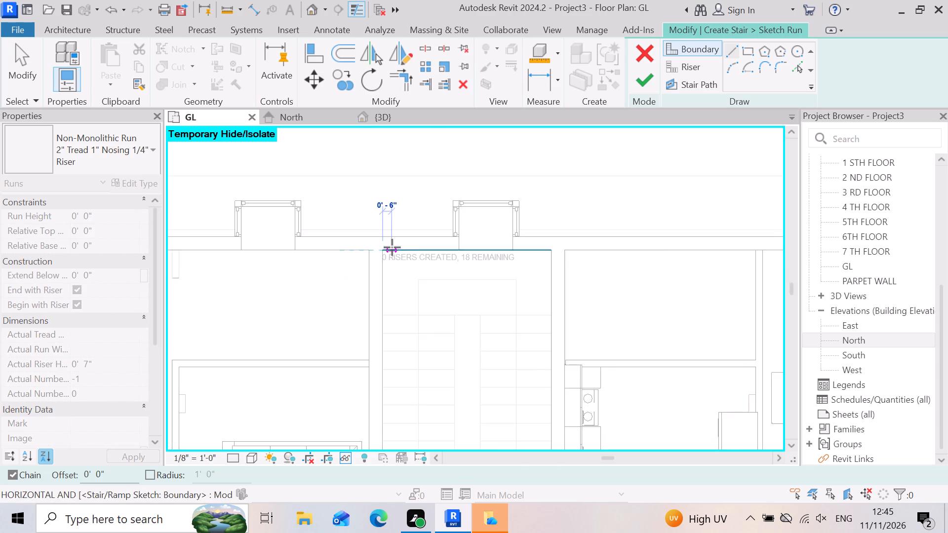
scroll(392, 247, down, 5)
scroll(398, 392, up, 6)
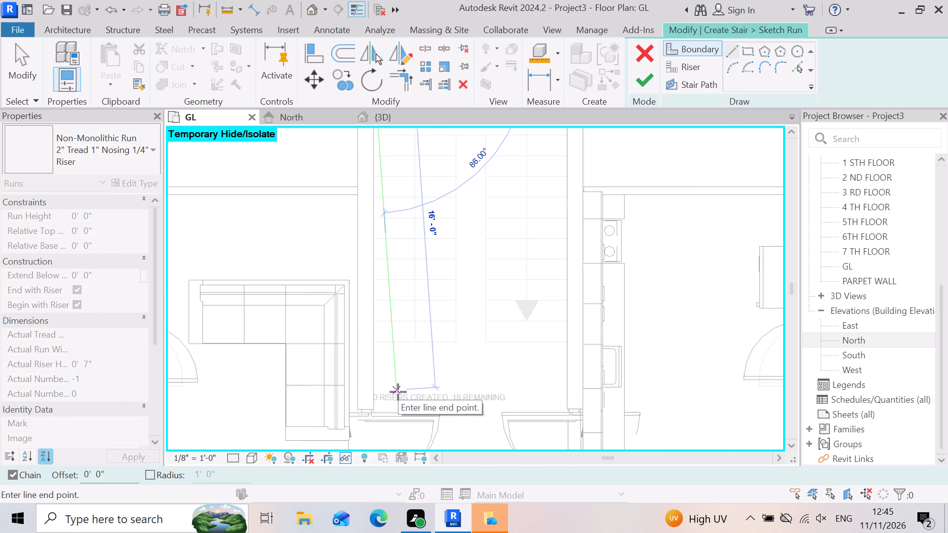
scroll(375, 415, up, 4)
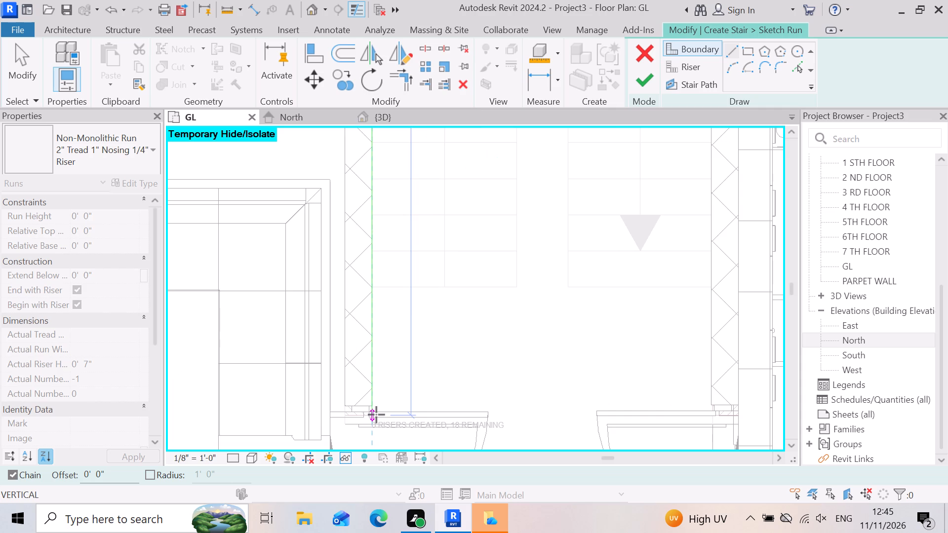
scroll(376, 415, down, 3)
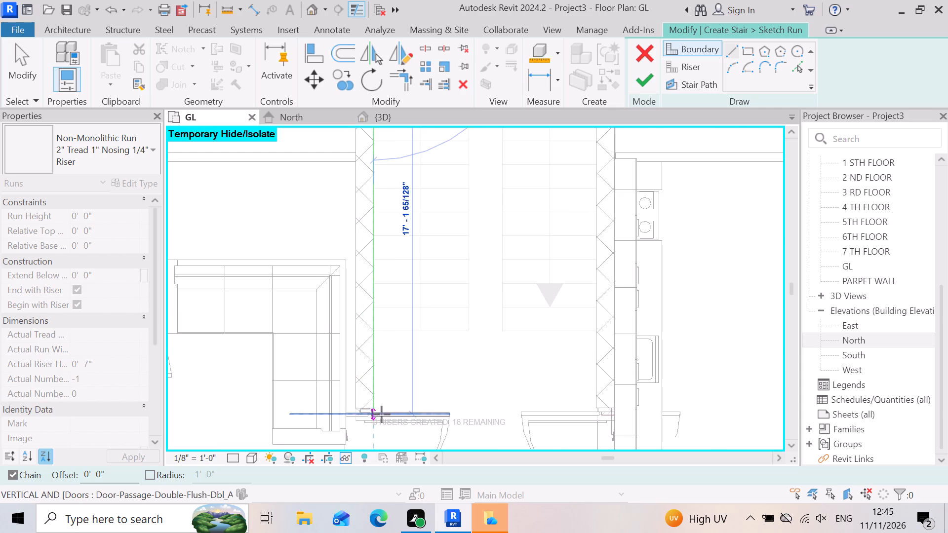
scroll(382, 414, up, 5)
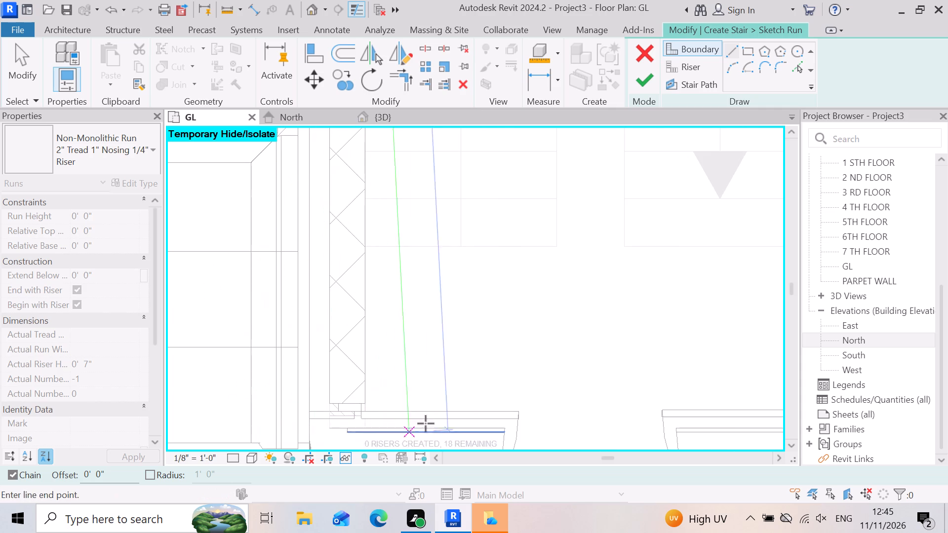
scroll(430, 418, down, 3)
scroll(378, 419, up, 3)
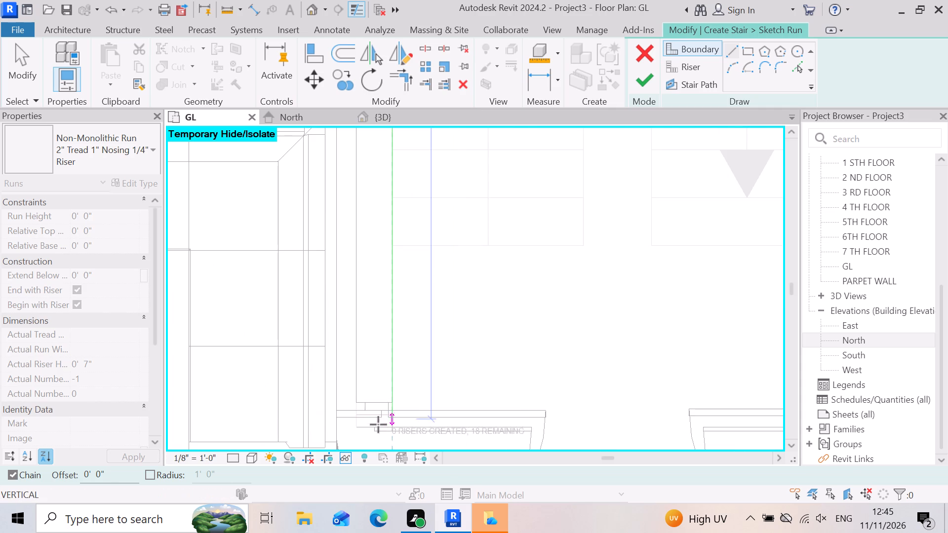
scroll(378, 437, up, 5)
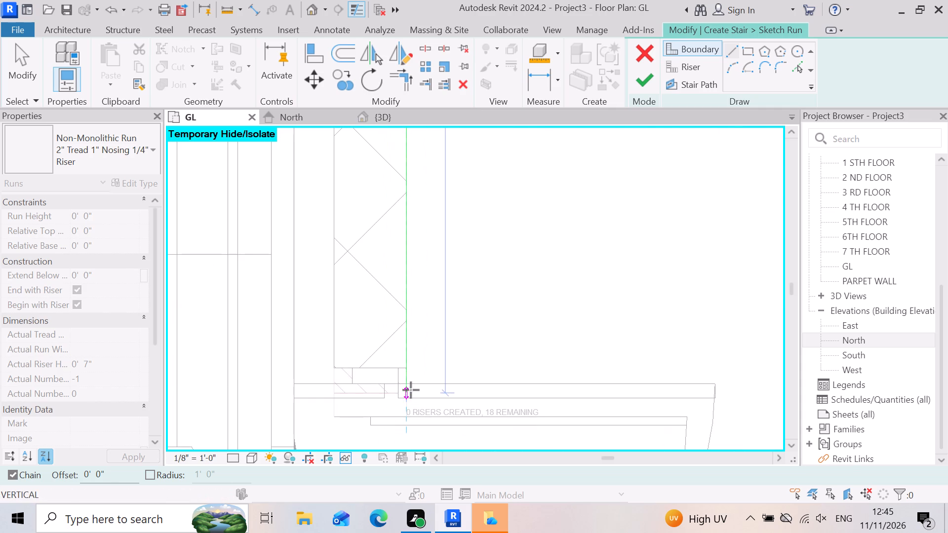
scroll(407, 391, up, 5)
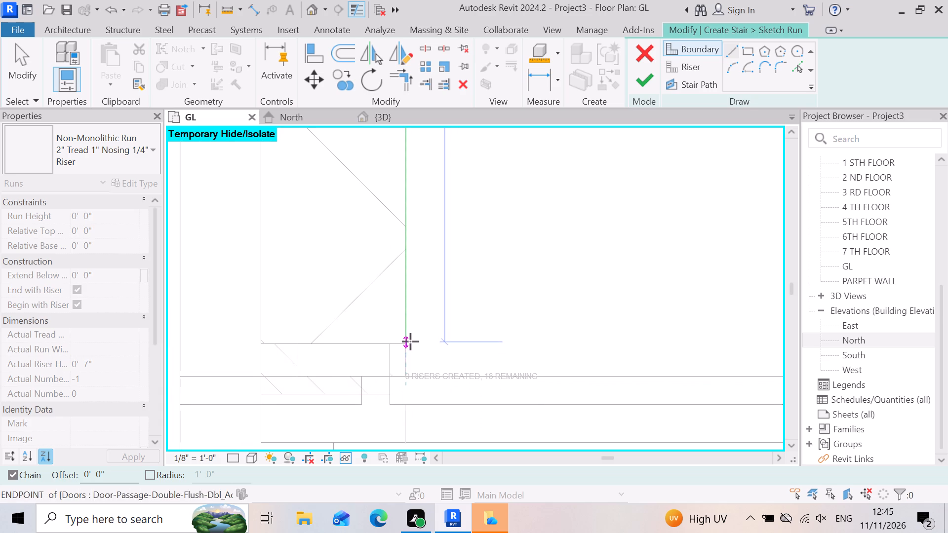
click(410, 342)
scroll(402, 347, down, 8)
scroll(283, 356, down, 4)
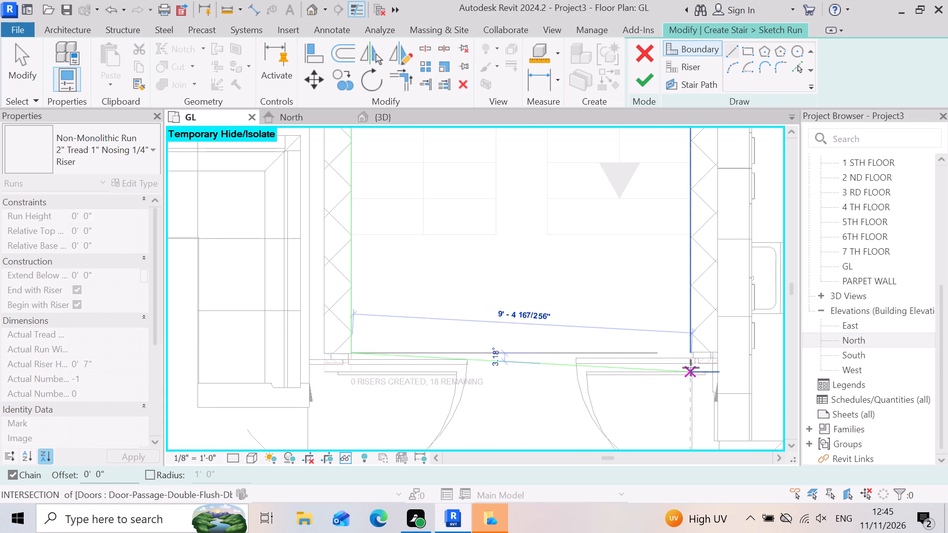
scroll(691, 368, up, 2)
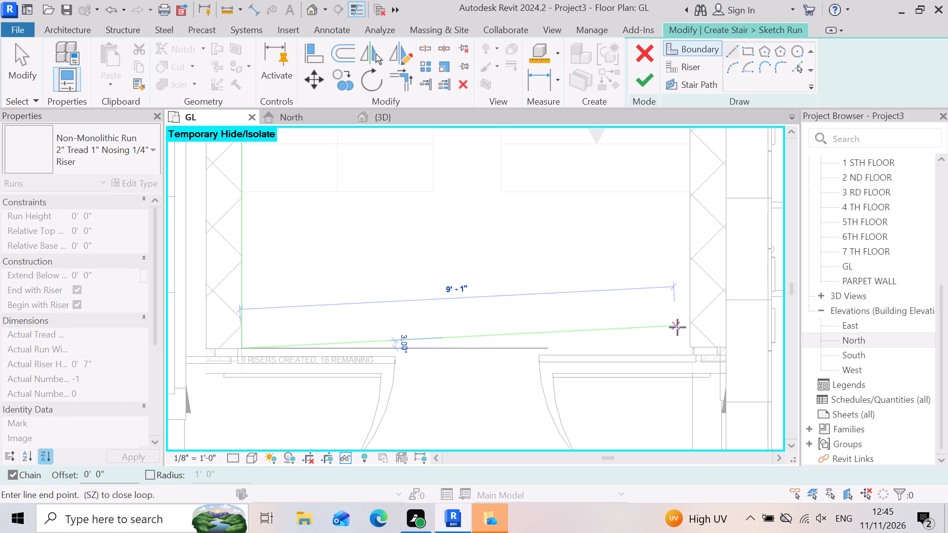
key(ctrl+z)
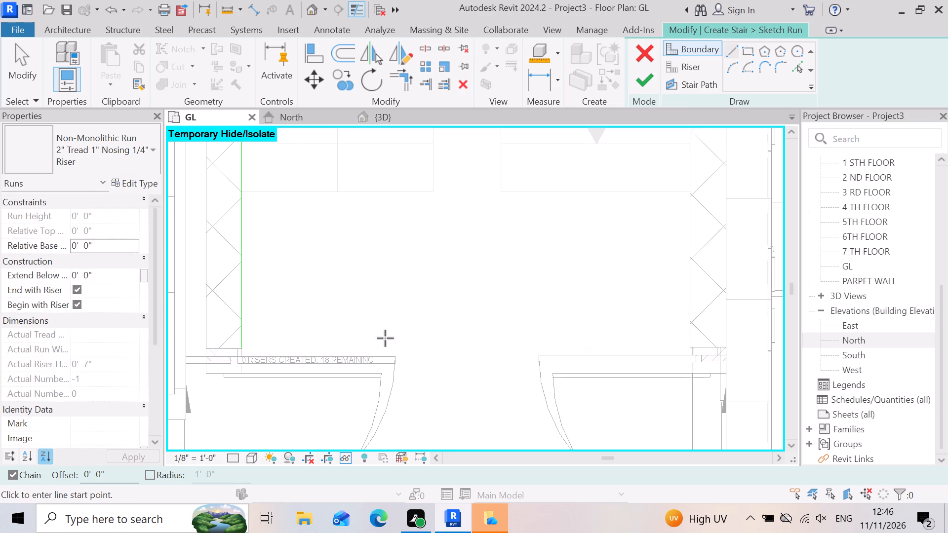
Draw a boundary line about 9'-4" long across the stairwell's door end, from the sofa-side wall end to the kitchen-side wall.
scroll(266, 330, up, 3)
scroll(453, 381, down, 3)
scroll(258, 410, up, 4)
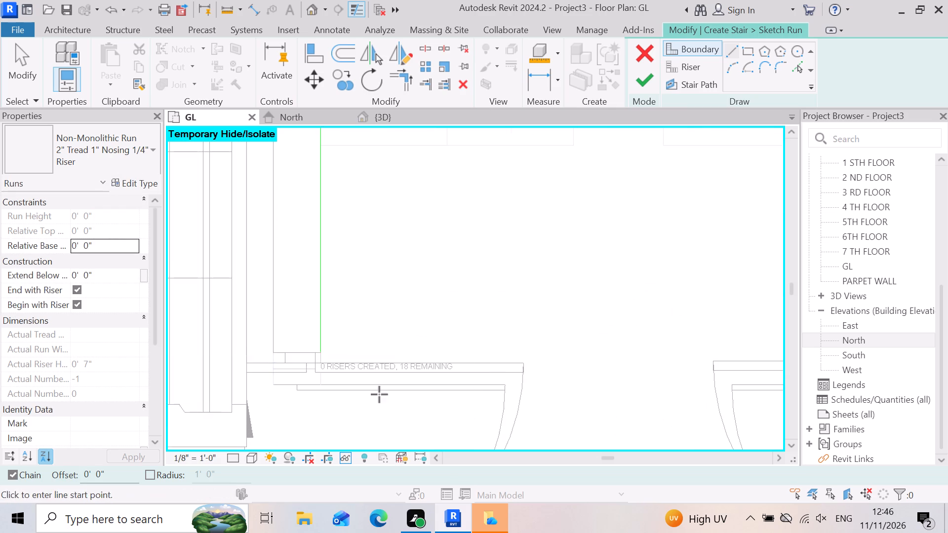
scroll(379, 394, up, 6)
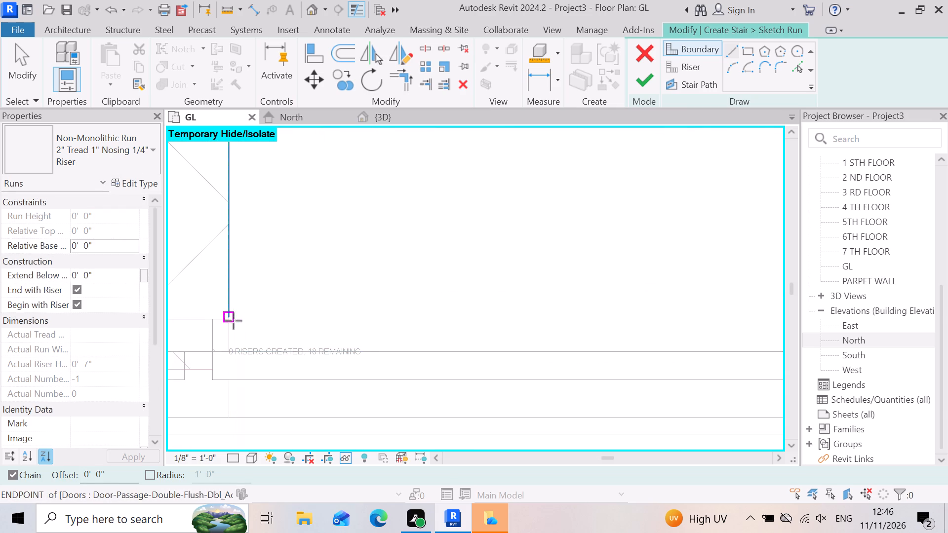
click(228, 323)
scroll(228, 323, down, 8)
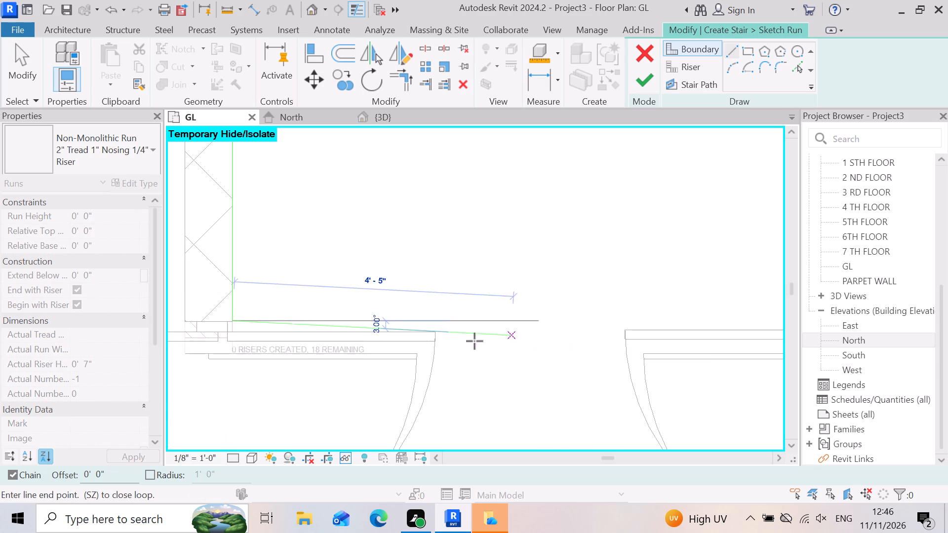
scroll(467, 343, down, 7)
scroll(616, 334, up, 6)
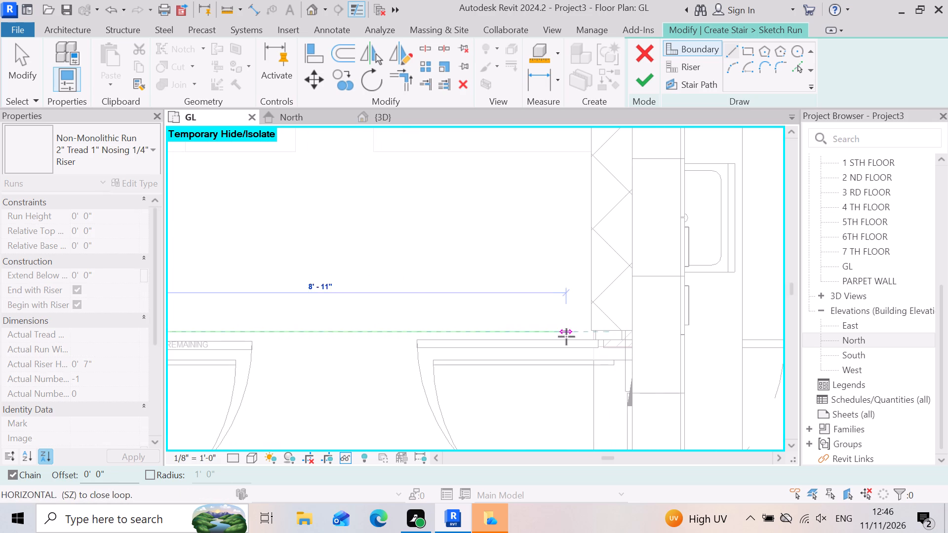
click(589, 334)
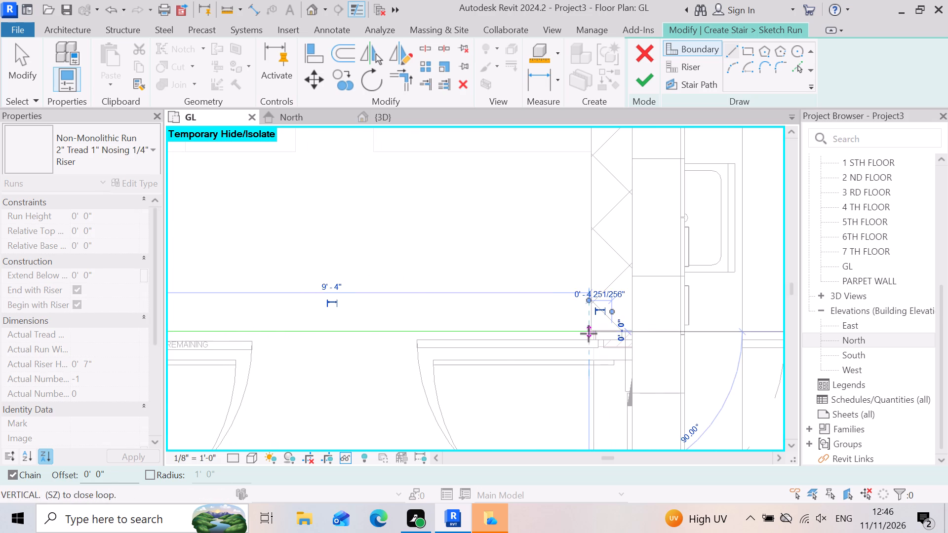
Draw the boundary line along the kitchen-side stairwell wall up to the exterior wall corner, closing the rectangle.
scroll(597, 356, down, 13)
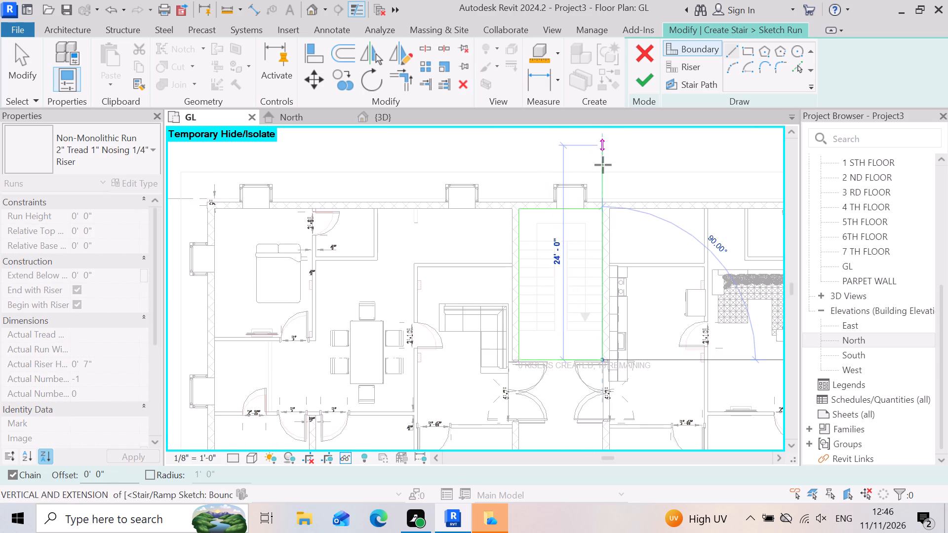
scroll(616, 218, up, 7)
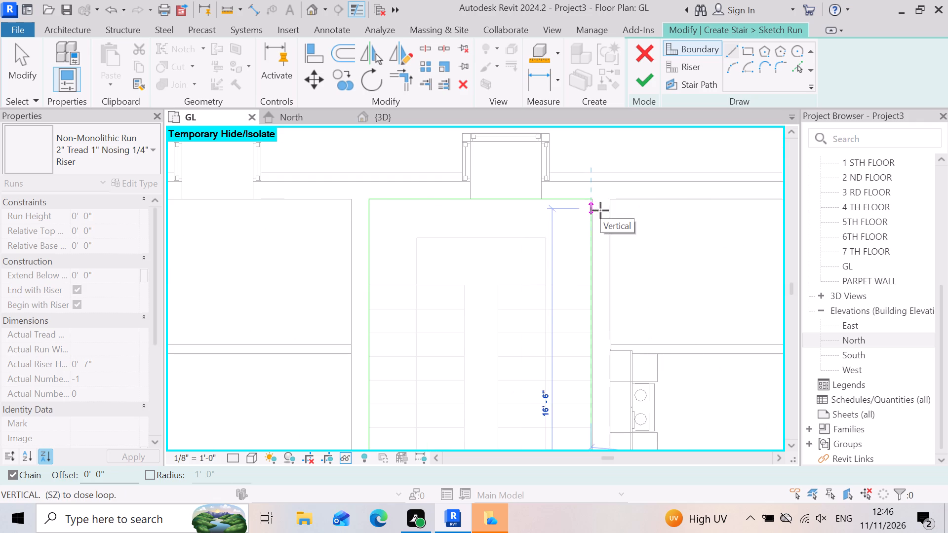
scroll(598, 204, up, 5)
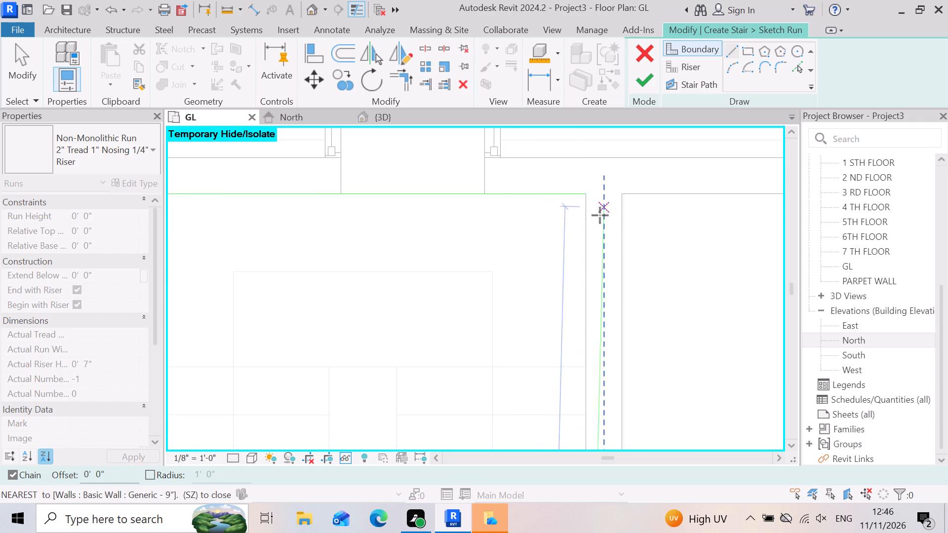
click(589, 196)
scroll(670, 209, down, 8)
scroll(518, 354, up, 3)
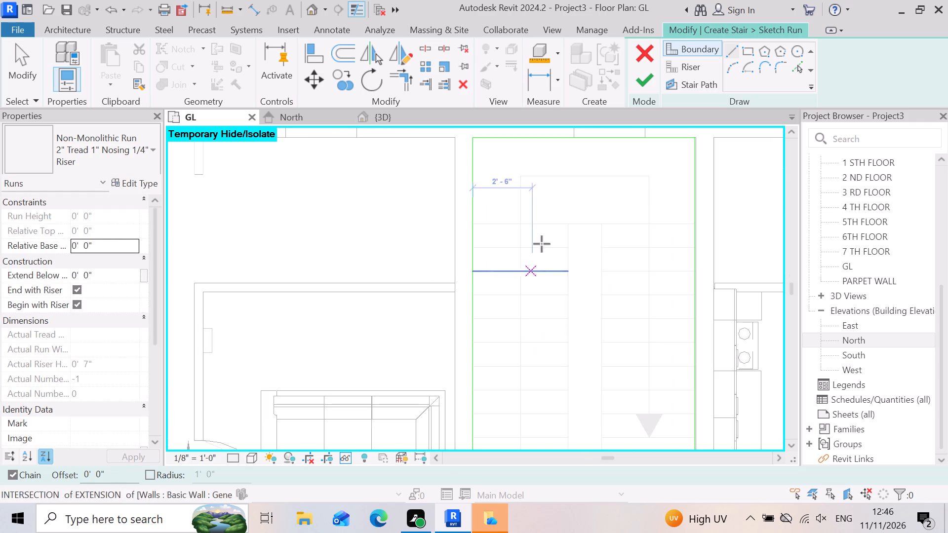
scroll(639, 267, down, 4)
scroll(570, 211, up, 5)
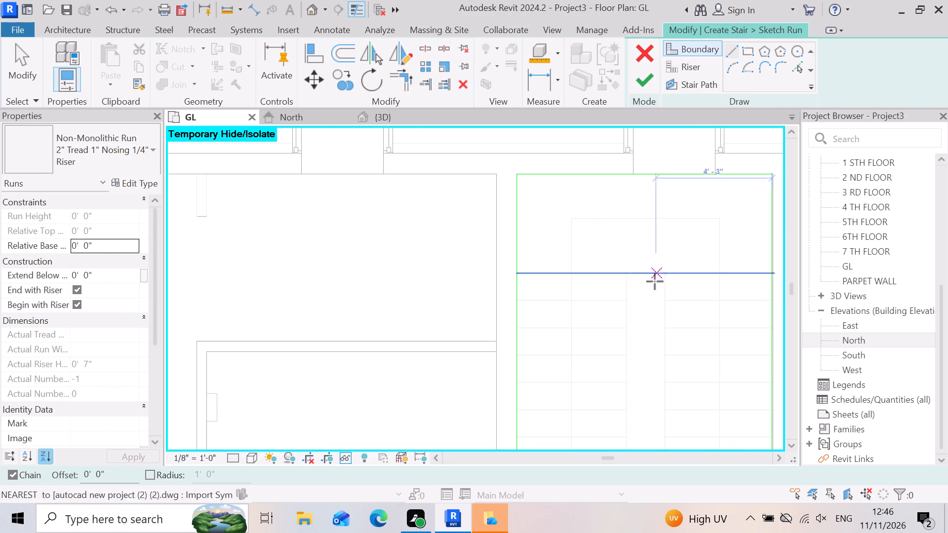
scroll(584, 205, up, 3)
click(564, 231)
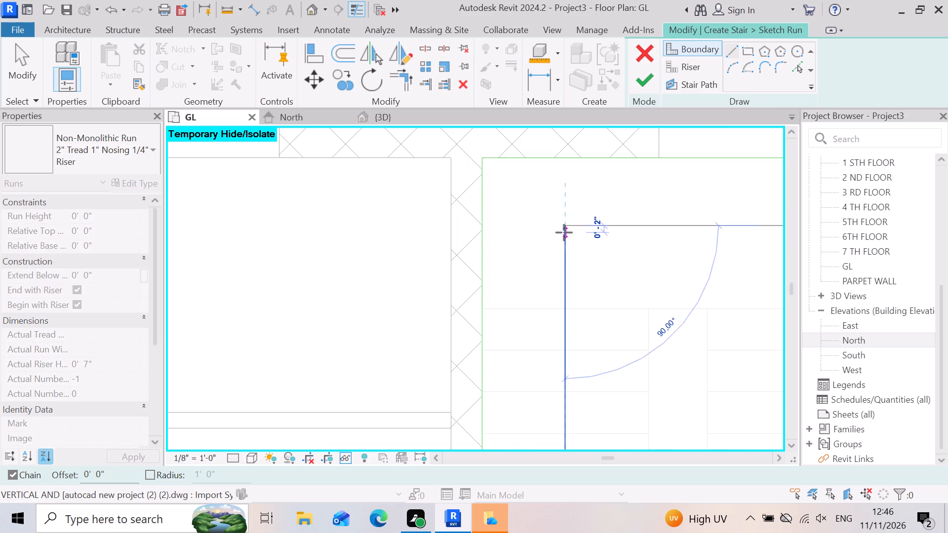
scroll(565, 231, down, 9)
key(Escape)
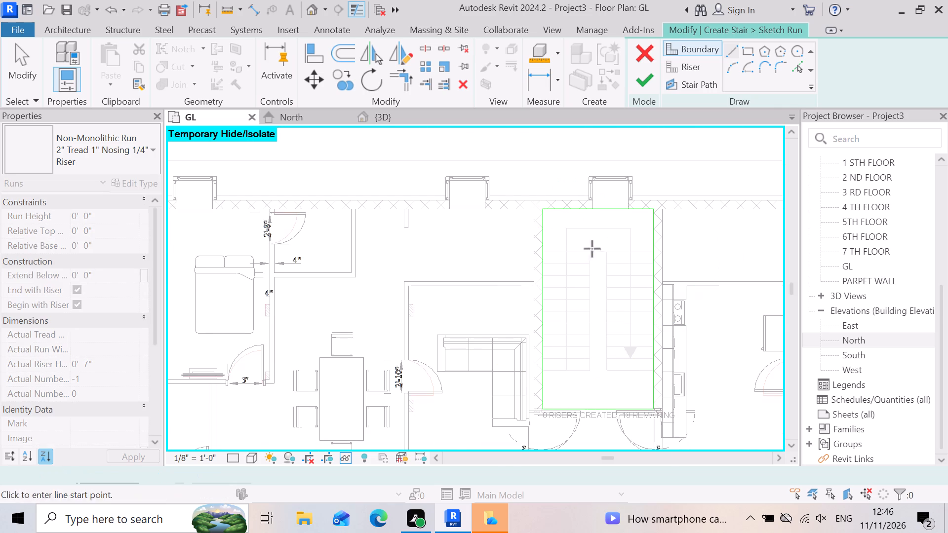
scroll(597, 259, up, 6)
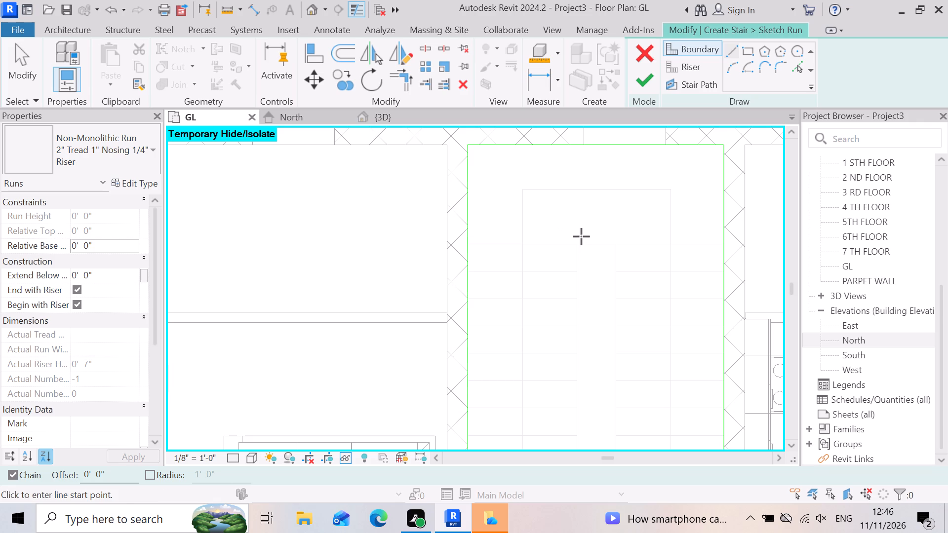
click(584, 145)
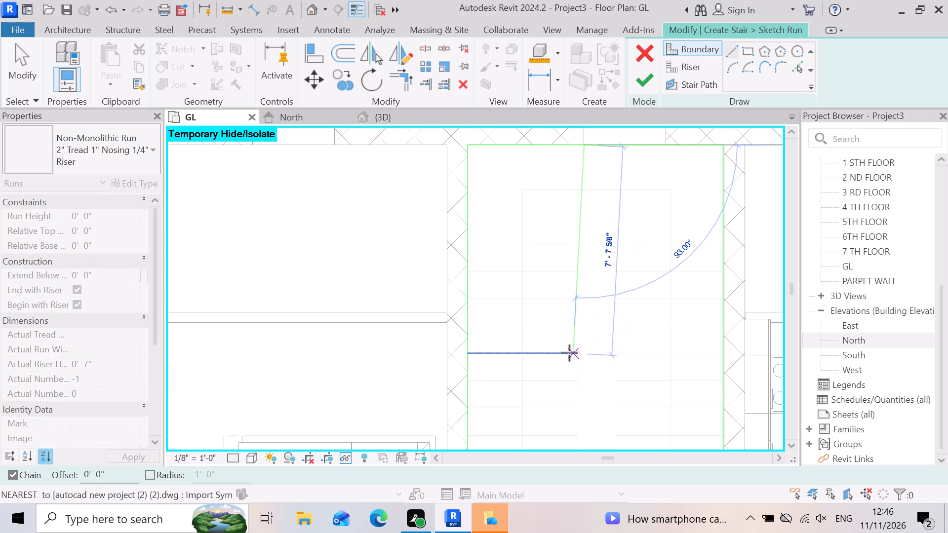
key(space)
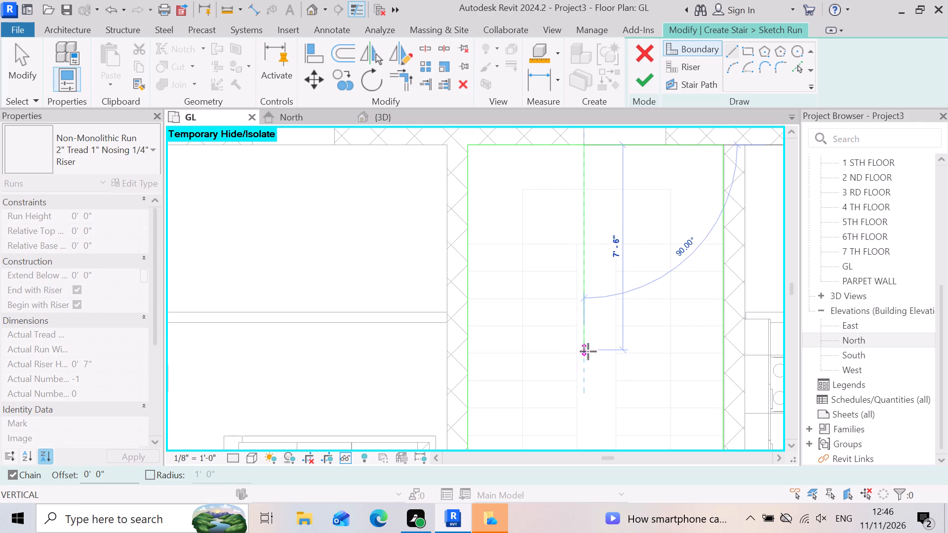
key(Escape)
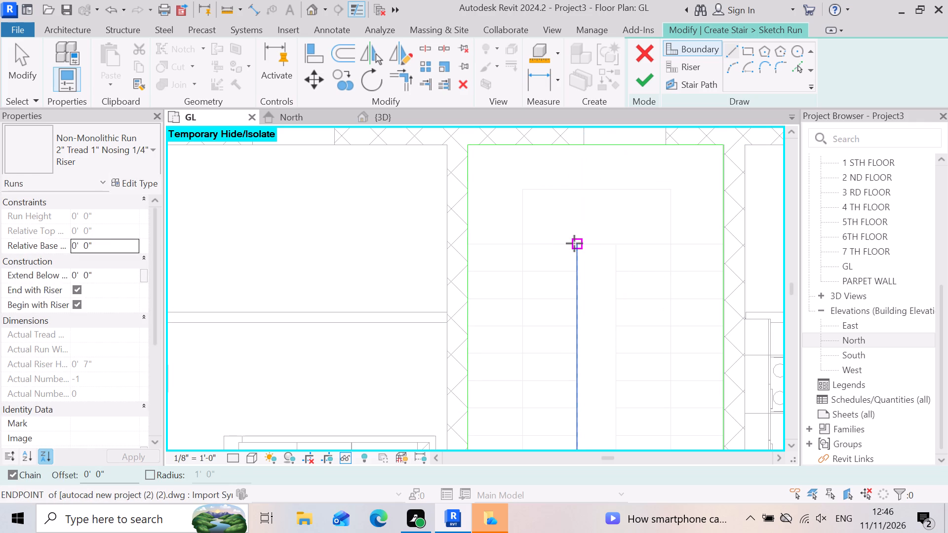
Draw an inner boundary line about 13'-3" long from the imported stair's landing corner to the door-end boundary, about 4'-0" from the sofa-side wall.
click(576, 244)
scroll(578, 244, down, 10)
scroll(578, 371, up, 2)
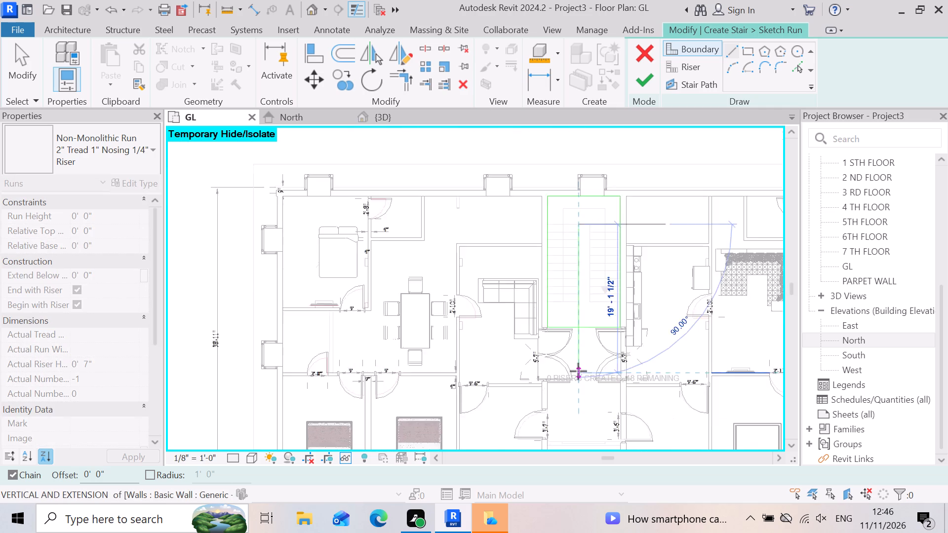
scroll(578, 371, up, 3)
scroll(574, 329, up, 4)
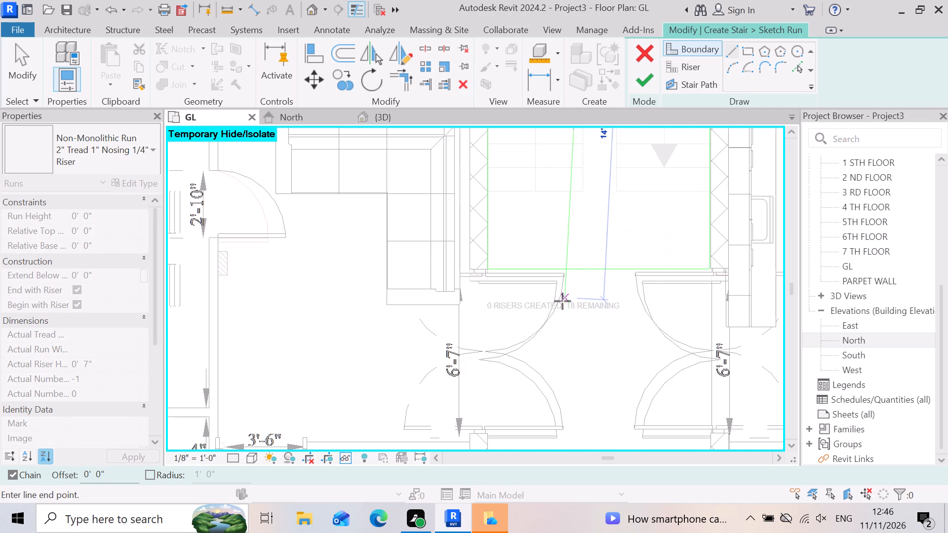
click(581, 274)
scroll(600, 307, down, 8)
scroll(643, 102, up, 2)
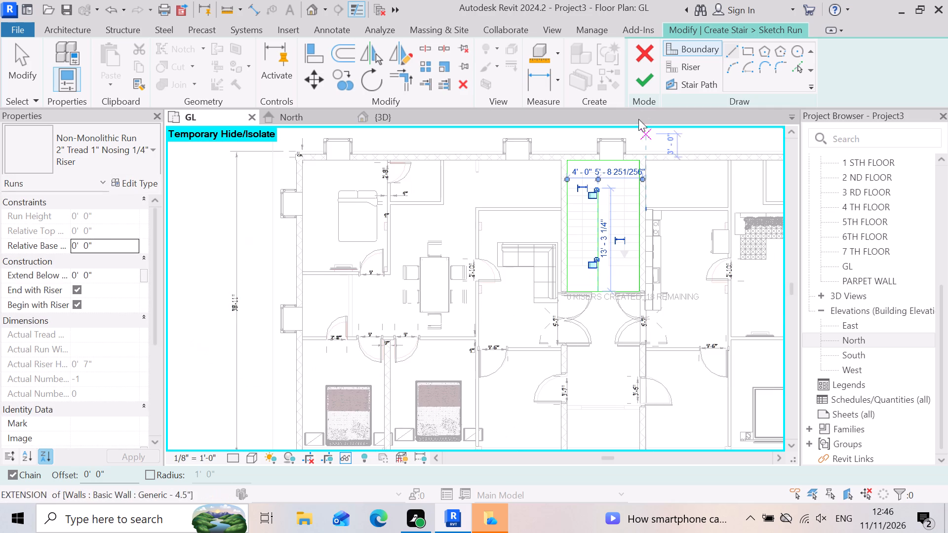
Draw a second inner boundary line about 13'-3" long to the door-end boundary, about 3'-11" from the kitchen-side wall, tracing the imported stair.
scroll(638, 119, up, 15)
scroll(609, 304, down, 3)
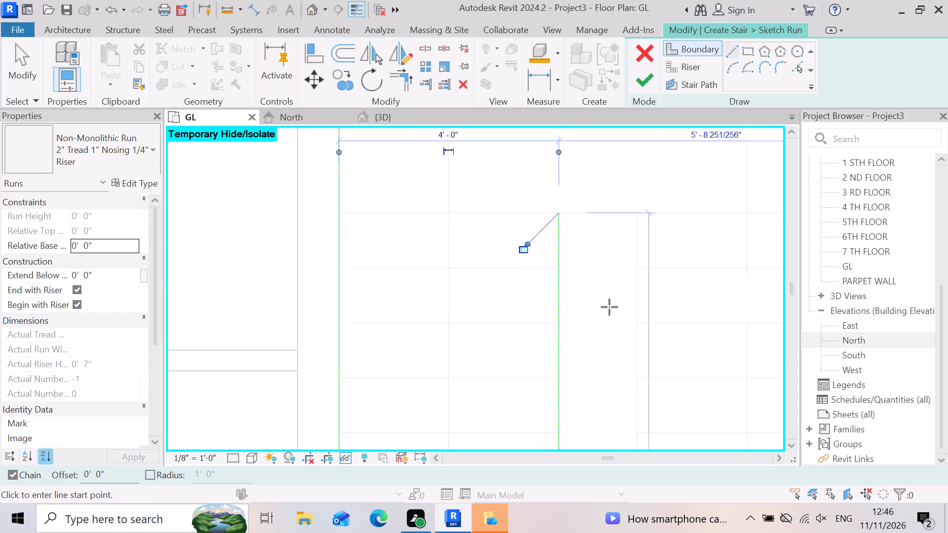
scroll(609, 307, down, 1)
scroll(632, 255, up, 6)
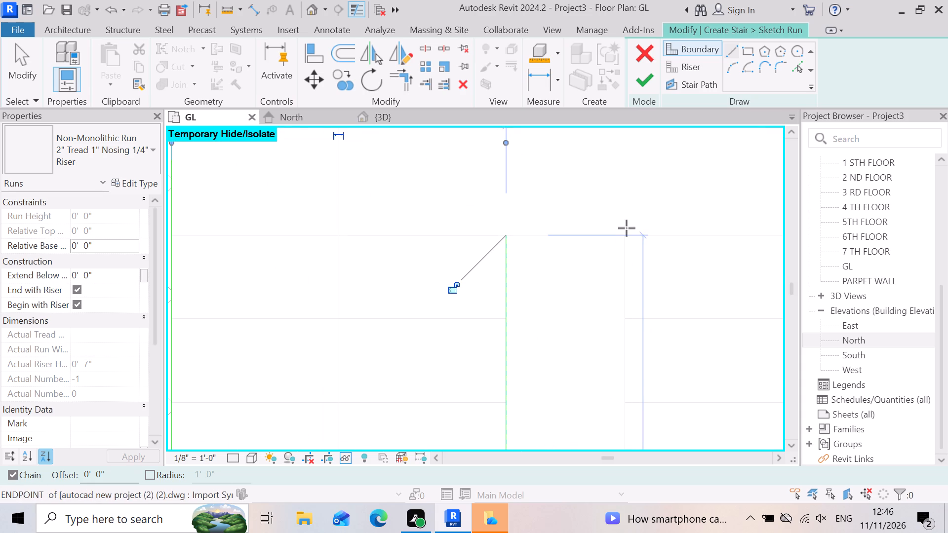
click(630, 236)
scroll(625, 214, down, 10)
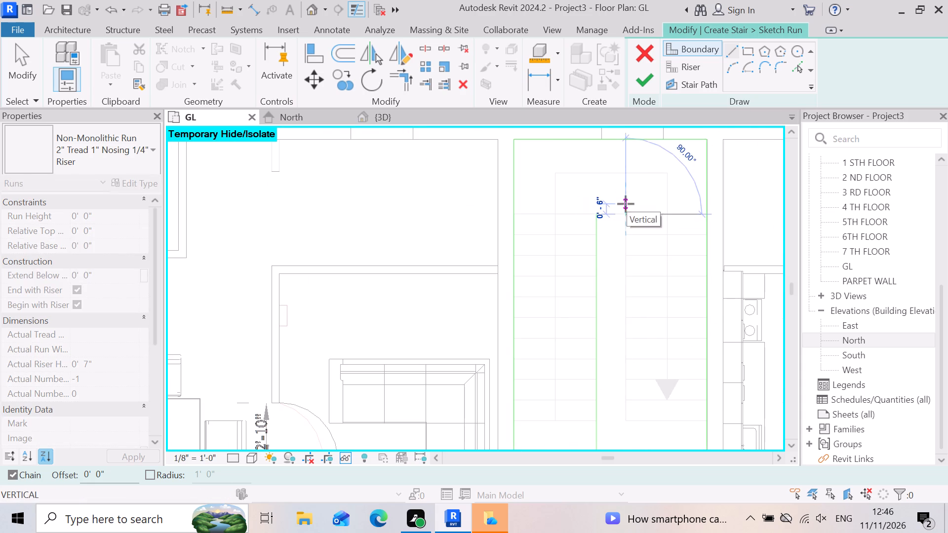
scroll(639, 384, down, 8)
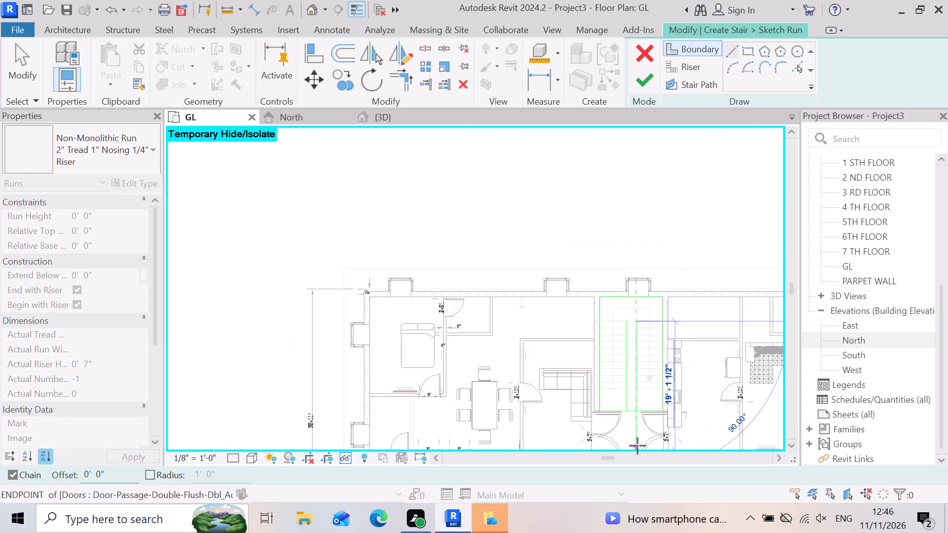
scroll(637, 446, up, 8)
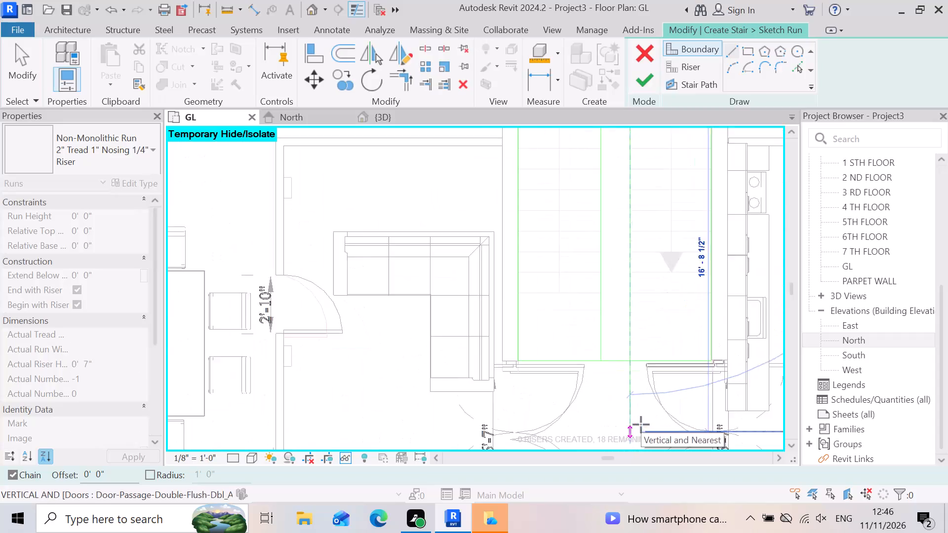
scroll(641, 424, up, 1)
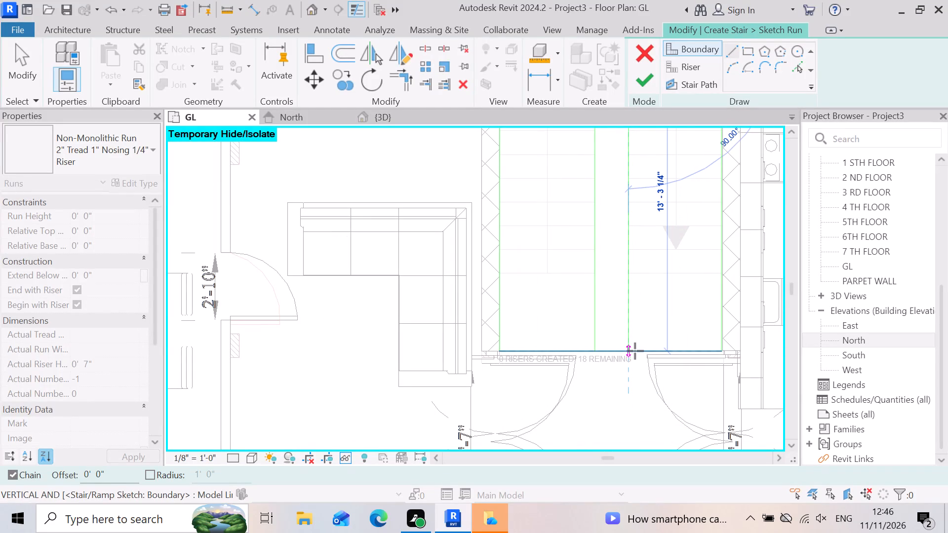
click(635, 351)
scroll(625, 386, down, 4)
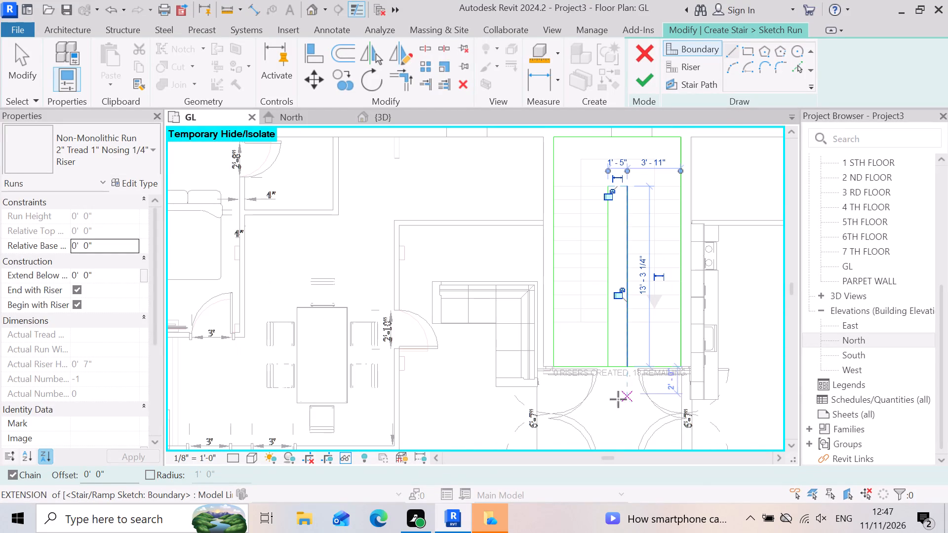
key(Escape)
Draw a boundary line about 1'-5" long joining the landing-side ends of the two inner boundary lines.
scroll(611, 239, up, 3)
scroll(634, 153, up, 3)
scroll(643, 352, down, 5)
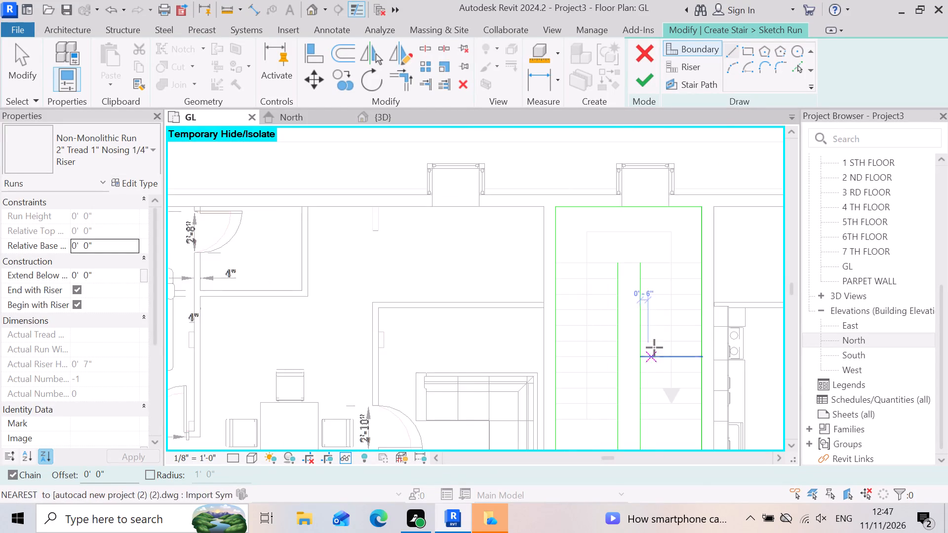
scroll(654, 347, down, 2)
scroll(635, 272, up, 12)
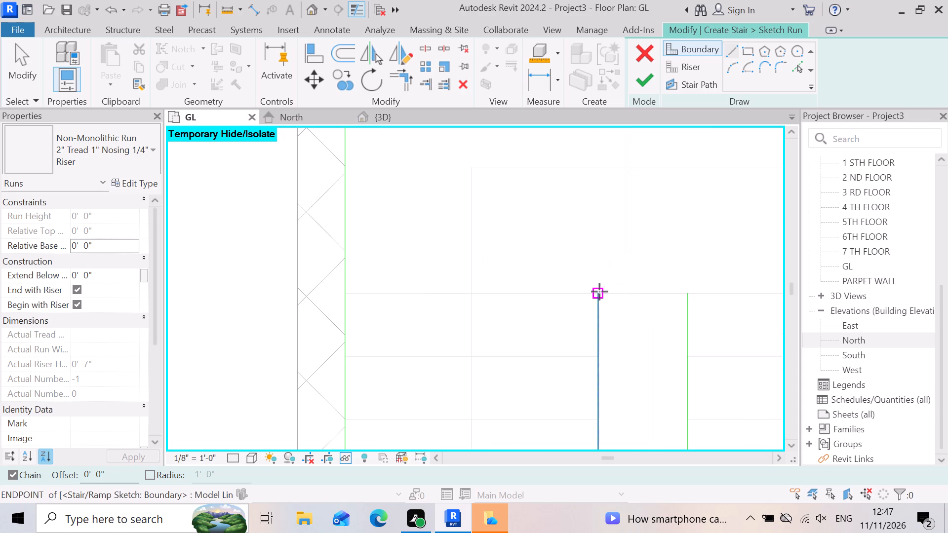
click(599, 292)
click(689, 292)
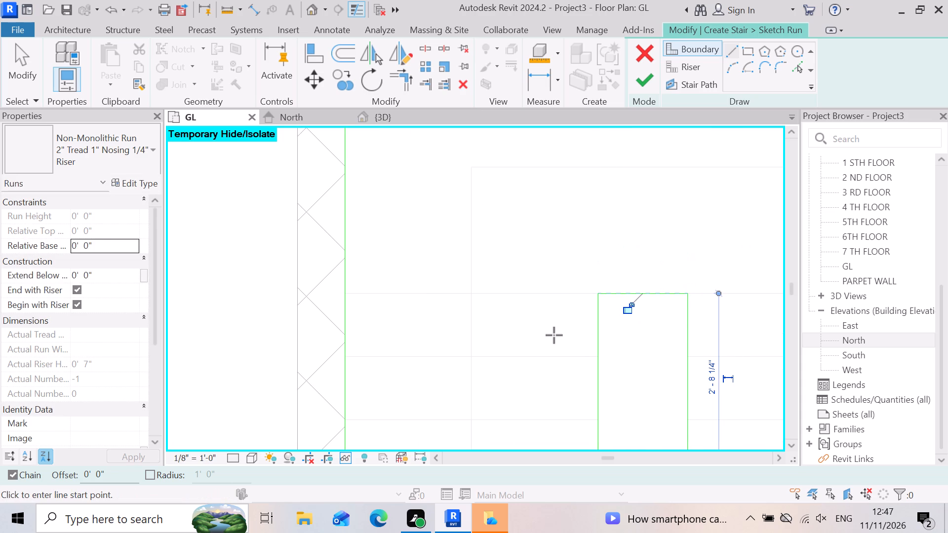
key(Escape)
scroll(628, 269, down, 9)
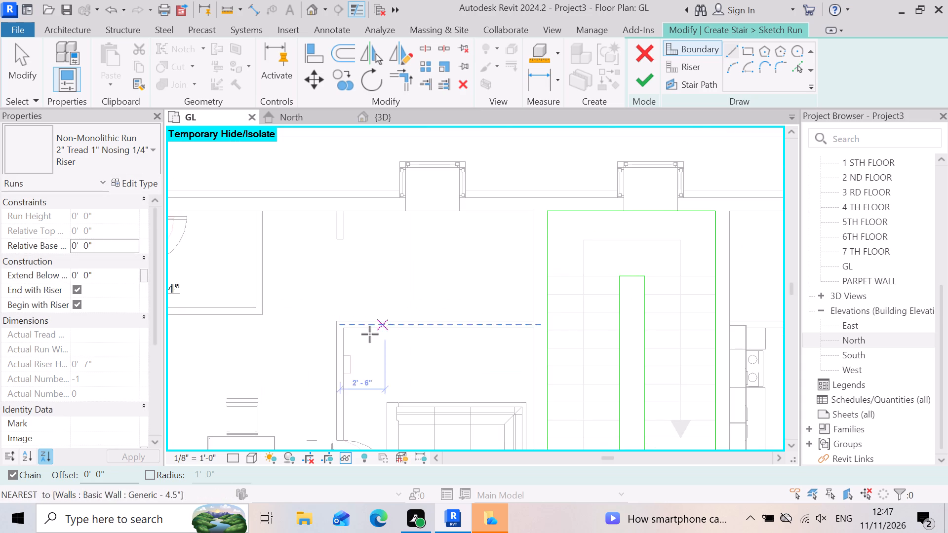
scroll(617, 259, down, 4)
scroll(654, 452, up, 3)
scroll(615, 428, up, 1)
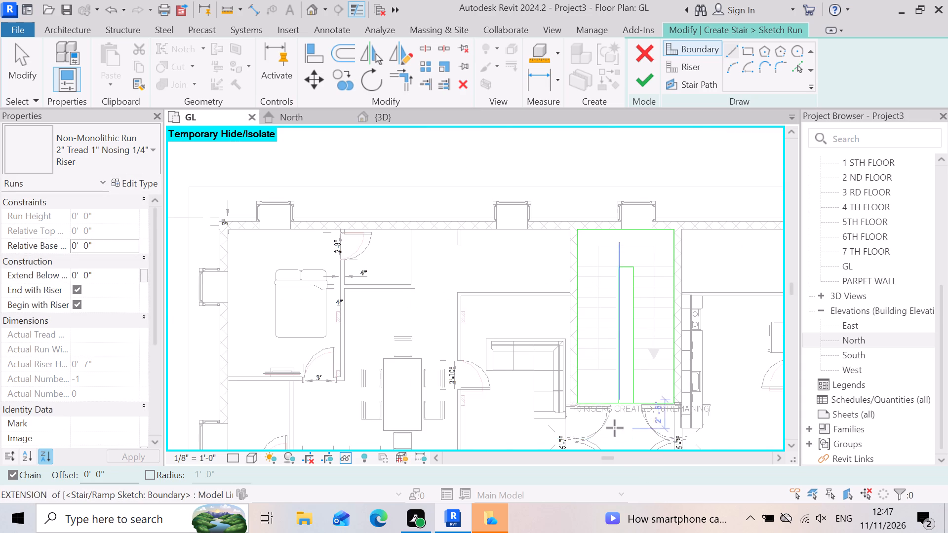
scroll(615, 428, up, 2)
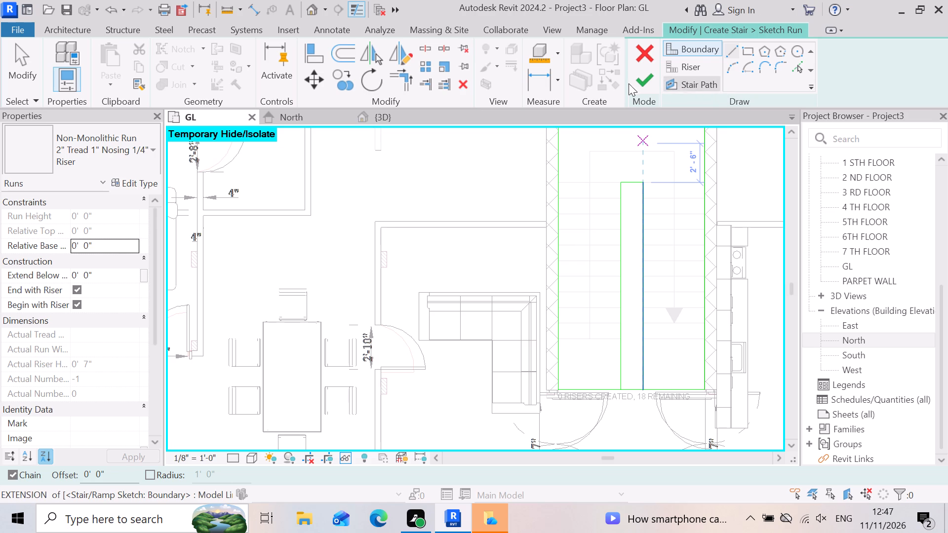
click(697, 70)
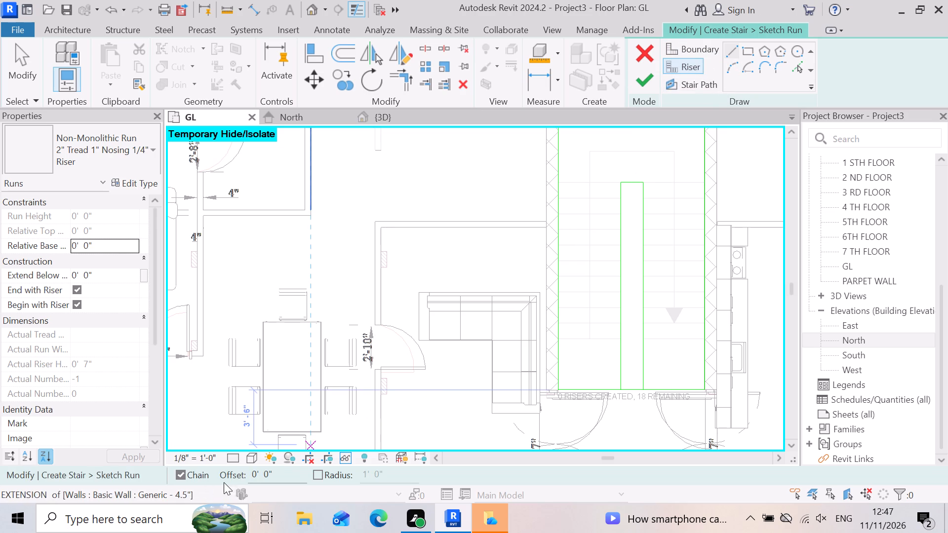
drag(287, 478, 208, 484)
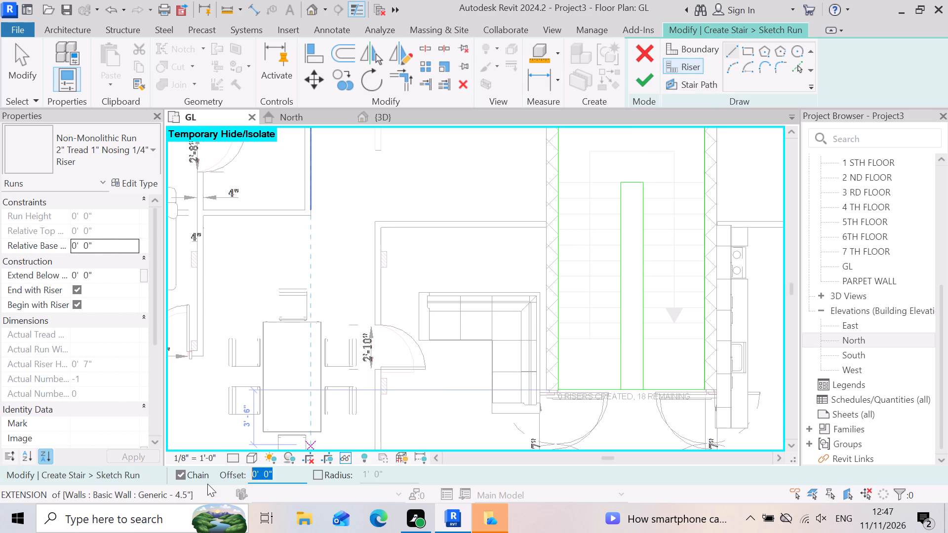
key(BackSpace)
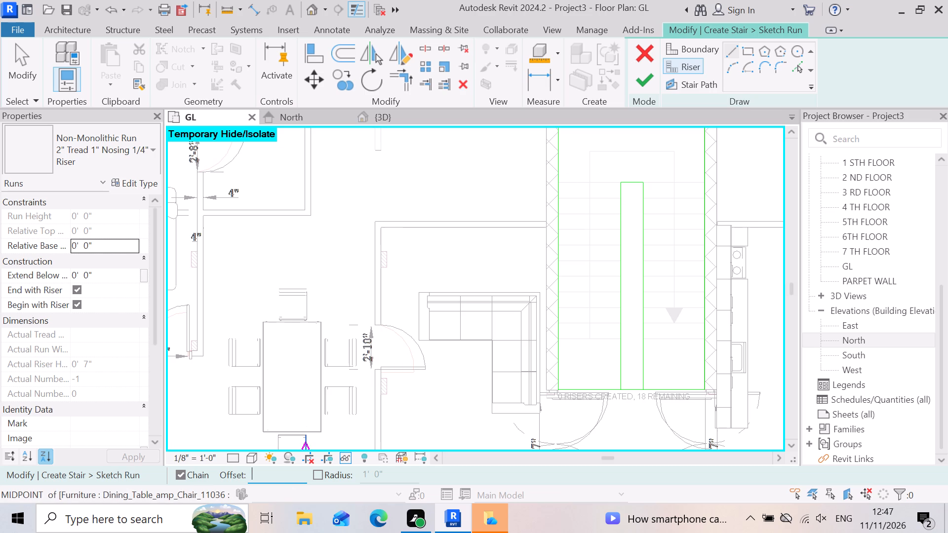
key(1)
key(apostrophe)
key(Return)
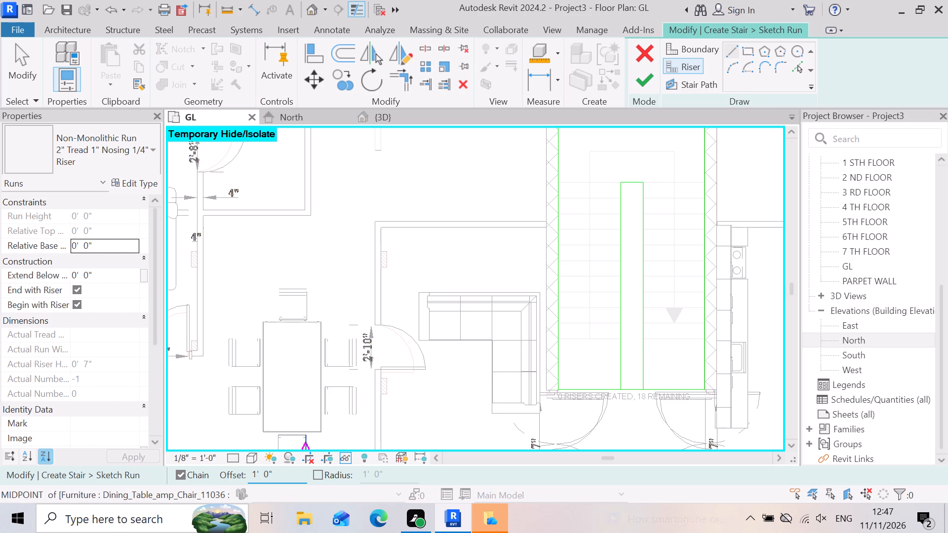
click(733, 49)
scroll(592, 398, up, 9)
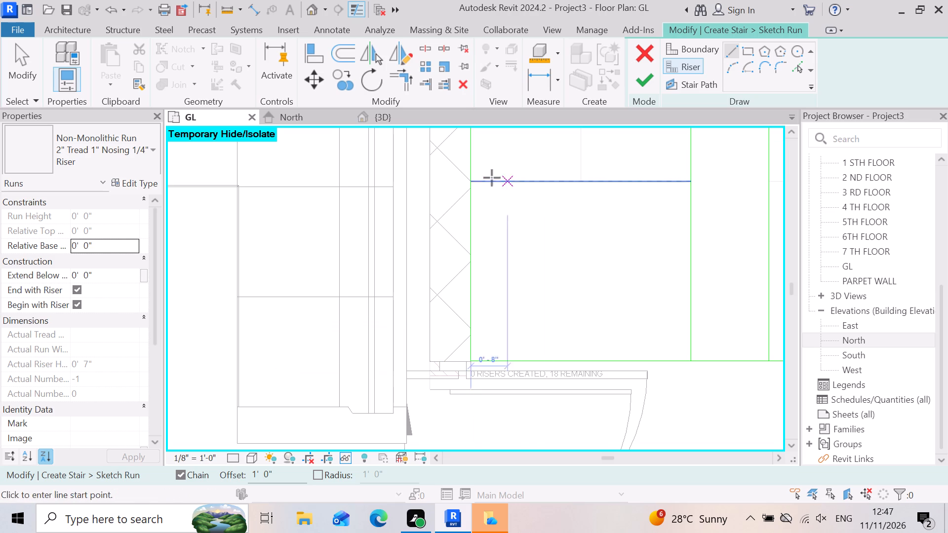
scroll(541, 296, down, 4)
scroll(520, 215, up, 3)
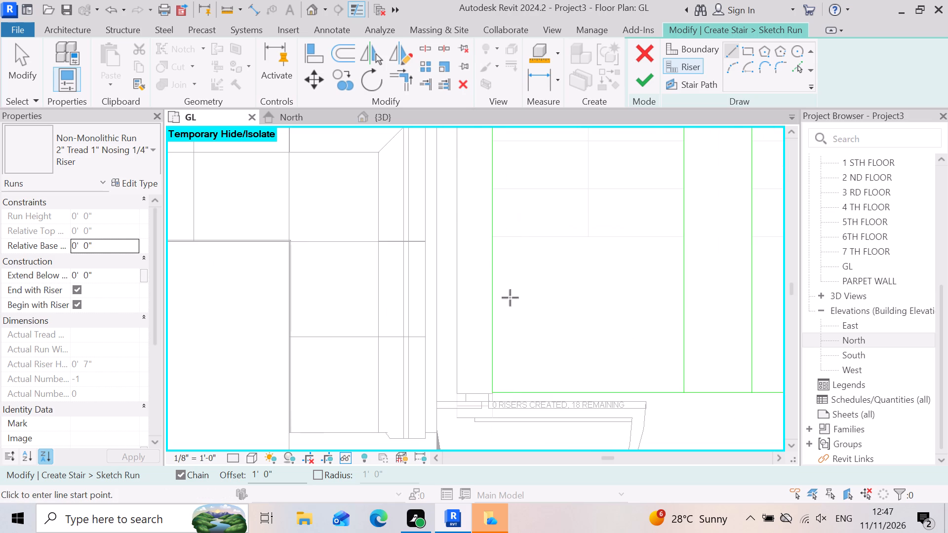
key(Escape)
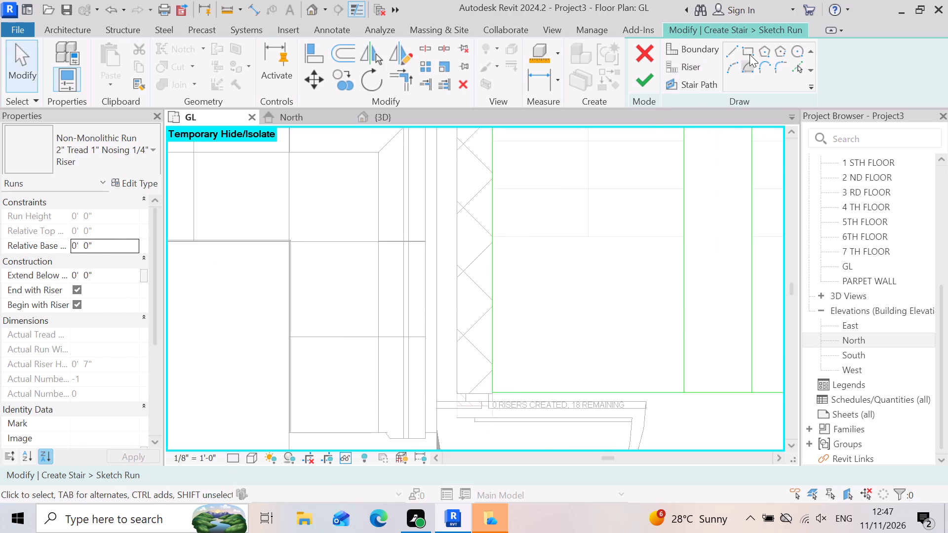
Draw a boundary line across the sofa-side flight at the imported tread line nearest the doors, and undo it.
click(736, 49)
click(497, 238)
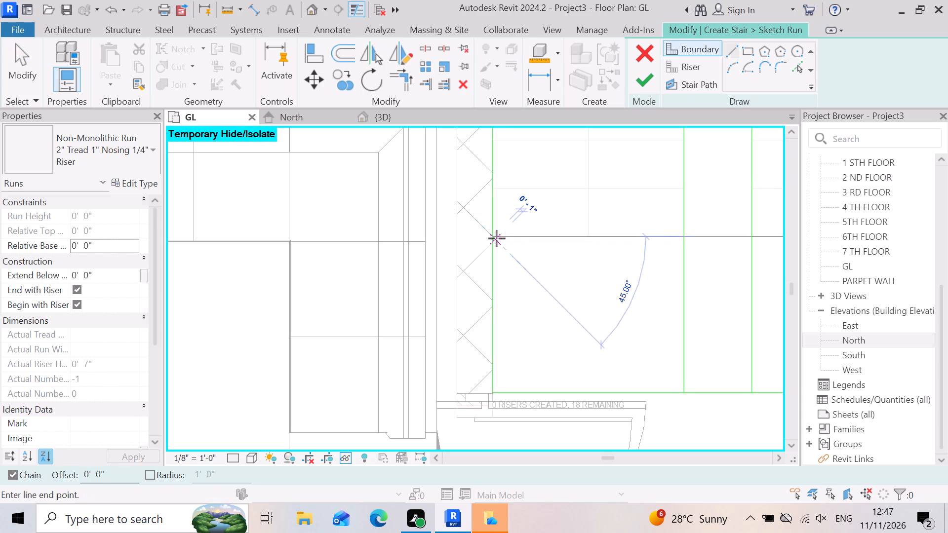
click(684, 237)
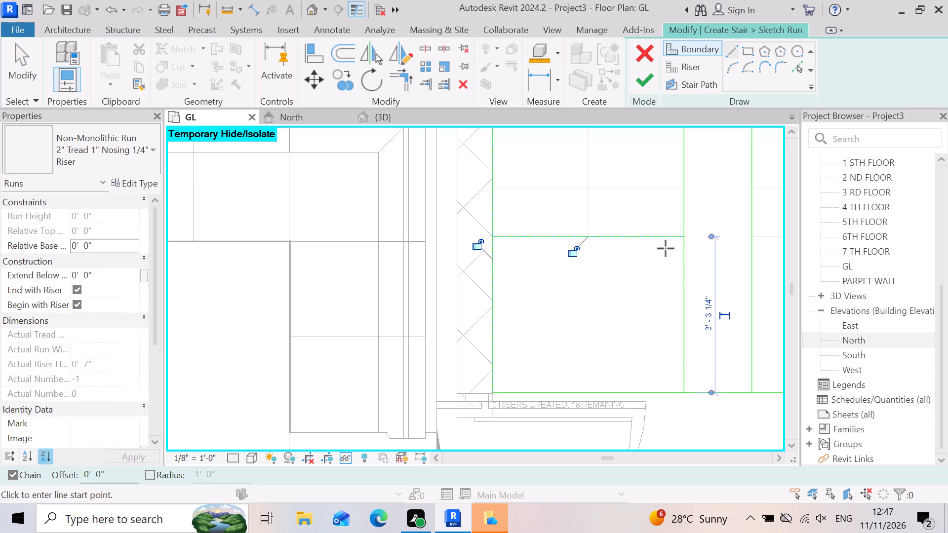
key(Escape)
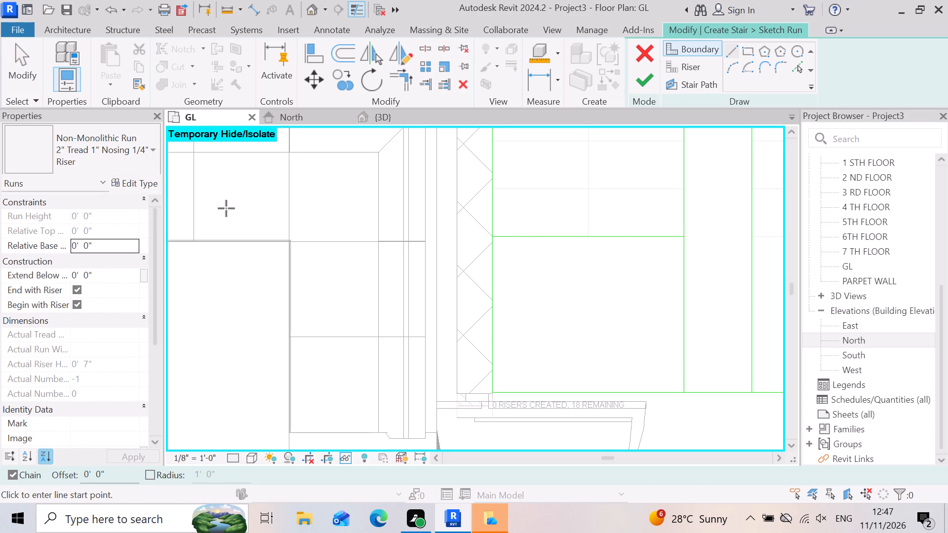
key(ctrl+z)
Draw a riser line about 4'-0" long across the sofa-side flight, on the imported tread line about 3'-3" from the door-end boundary.
click(708, 61)
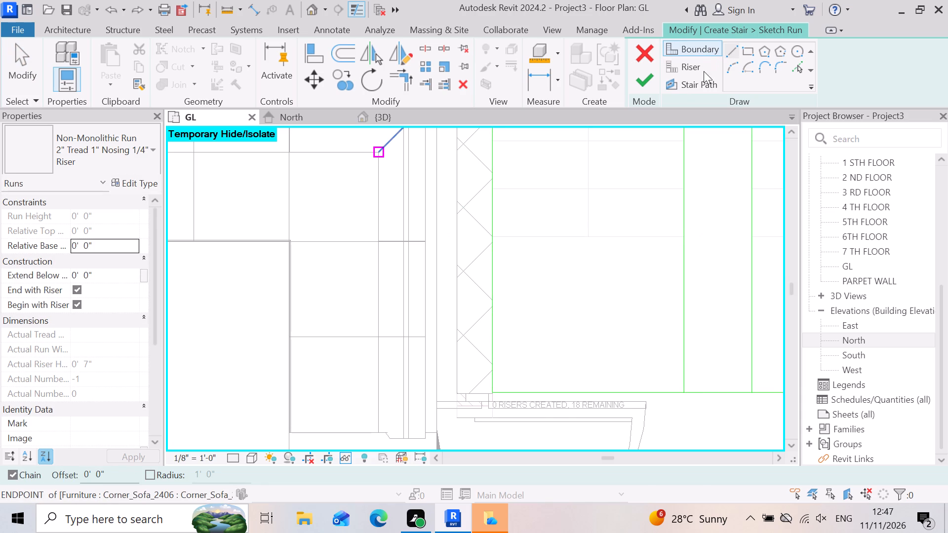
click(689, 67)
click(735, 49)
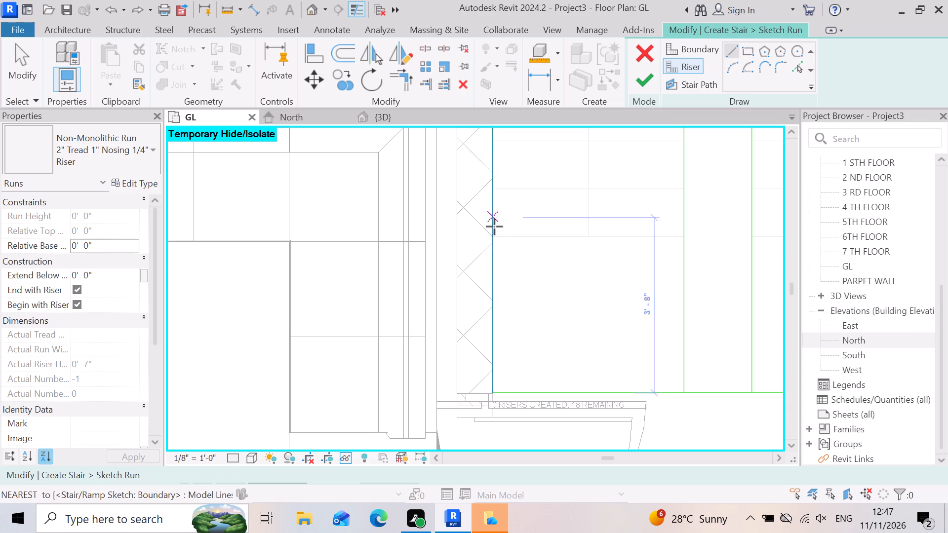
click(490, 234)
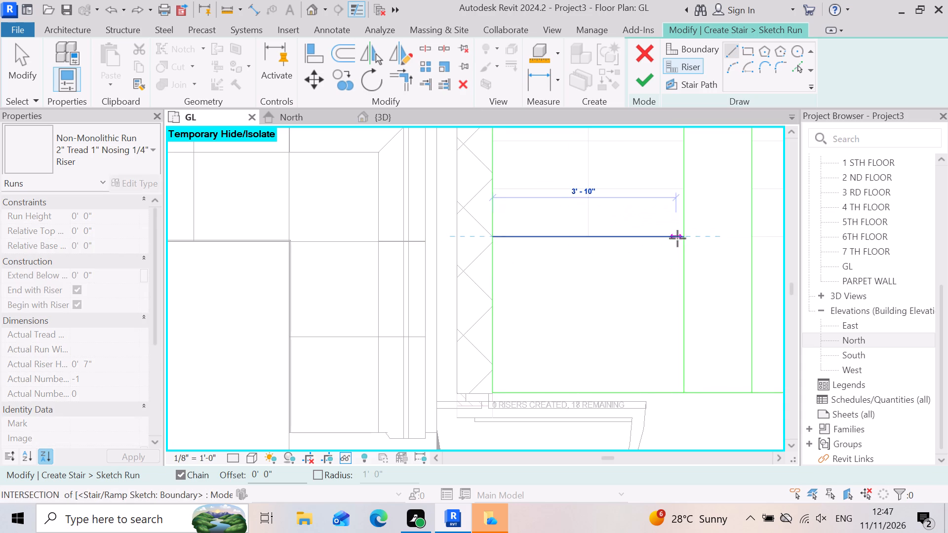
click(686, 237)
key(Escape)
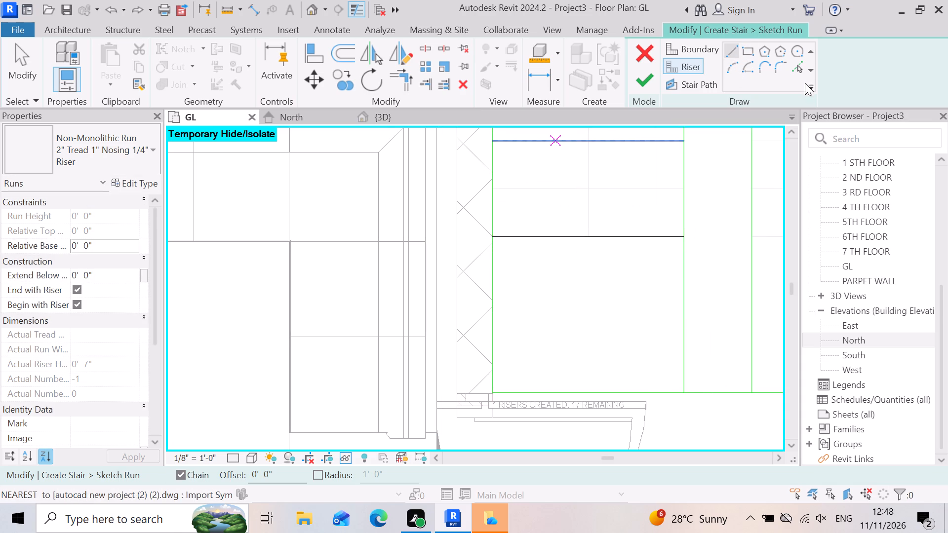
Add three more riser lines toward the door end with Pick Lines at a 1'-0" offset, each from the previous riser.
click(797, 64)
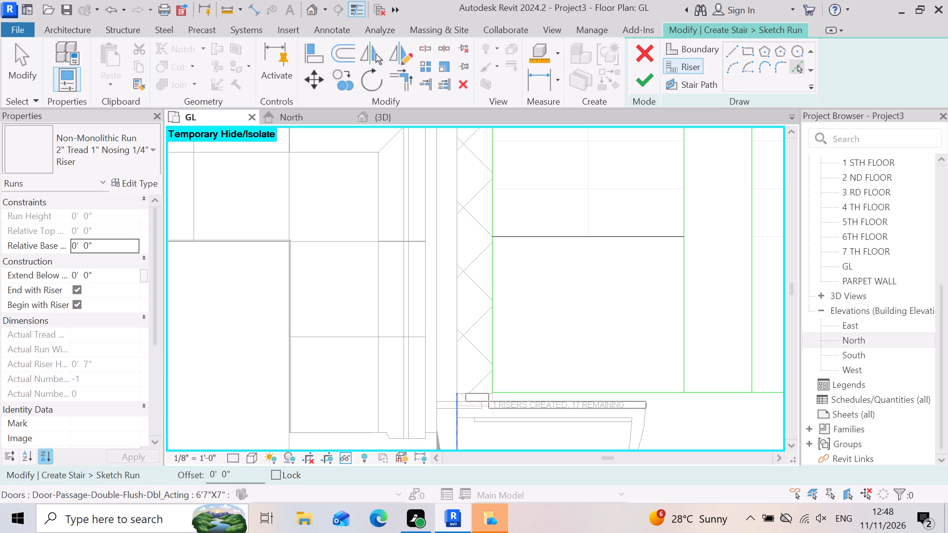
drag(250, 471, 89, 464)
key(1)
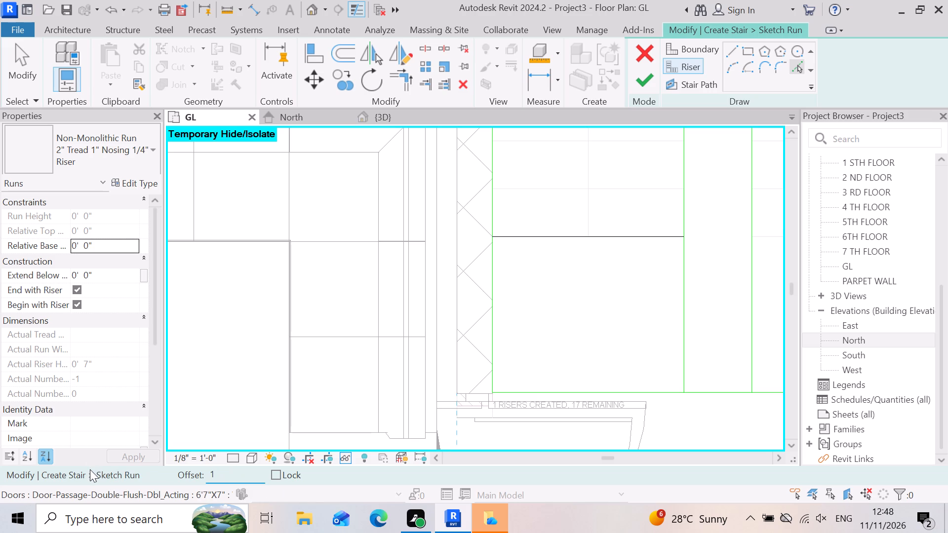
key(apostrophe)
key(Return)
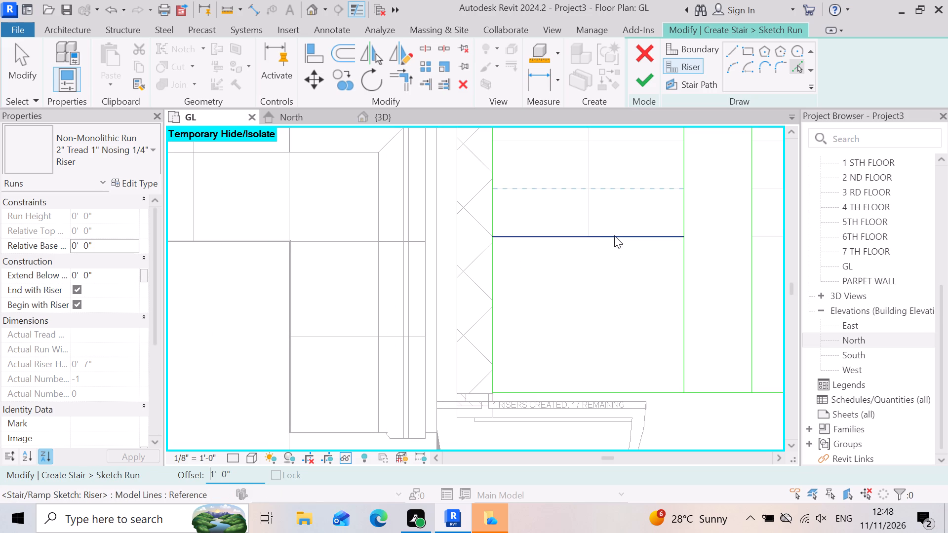
click(617, 242)
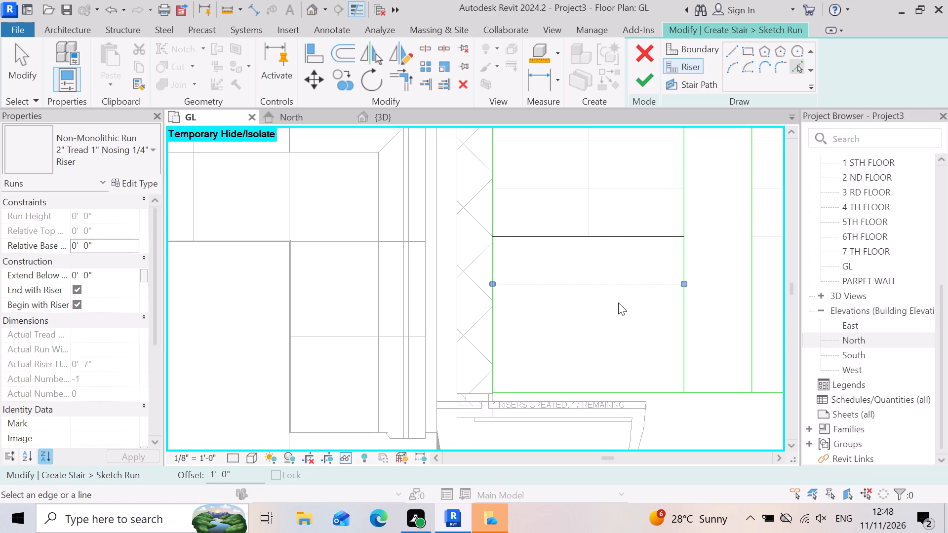
click(624, 285)
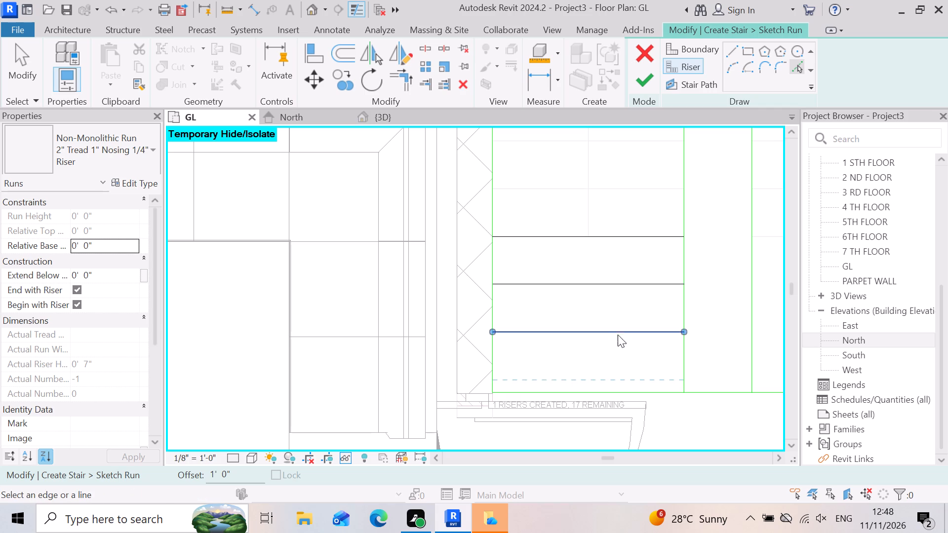
click(614, 337)
scroll(618, 402, up, 2)
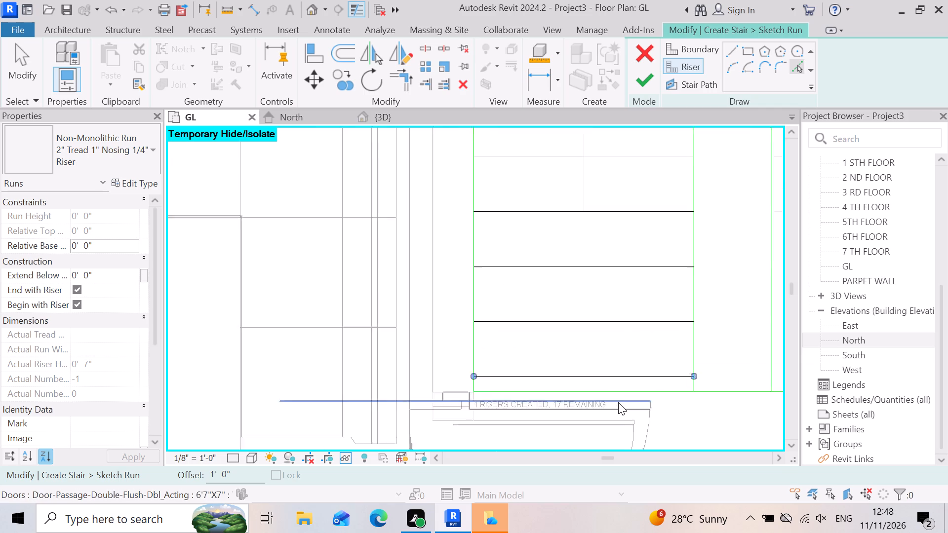
scroll(618, 402, up, 1)
key(Escape)
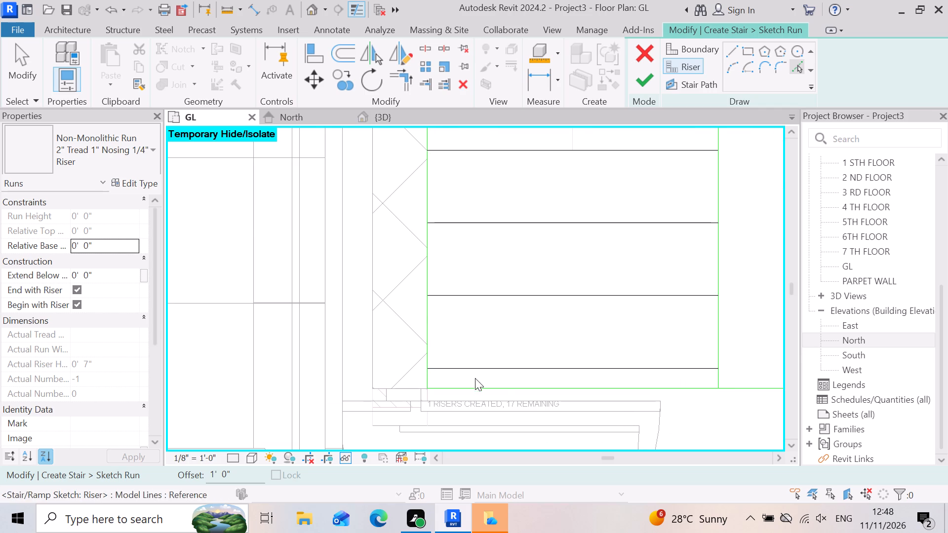
key(Escape)
scroll(510, 411, down, 4)
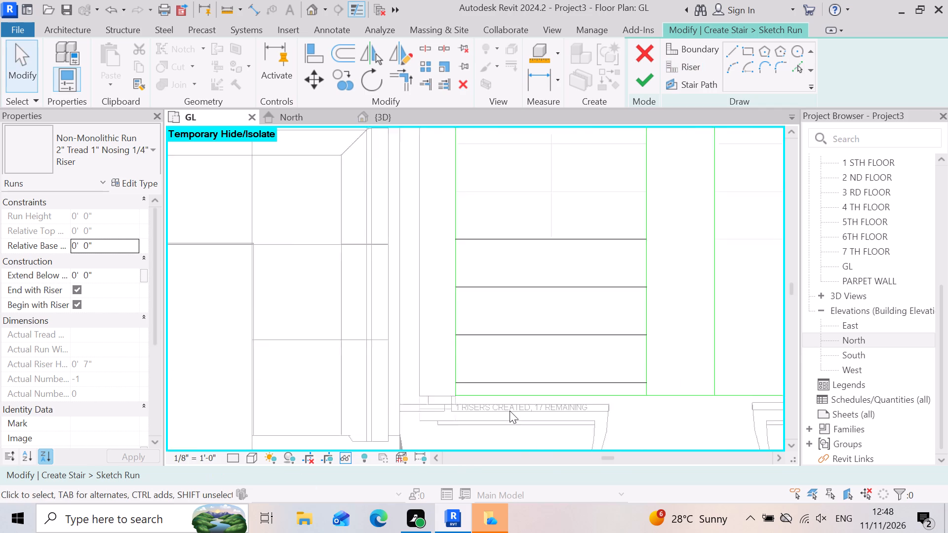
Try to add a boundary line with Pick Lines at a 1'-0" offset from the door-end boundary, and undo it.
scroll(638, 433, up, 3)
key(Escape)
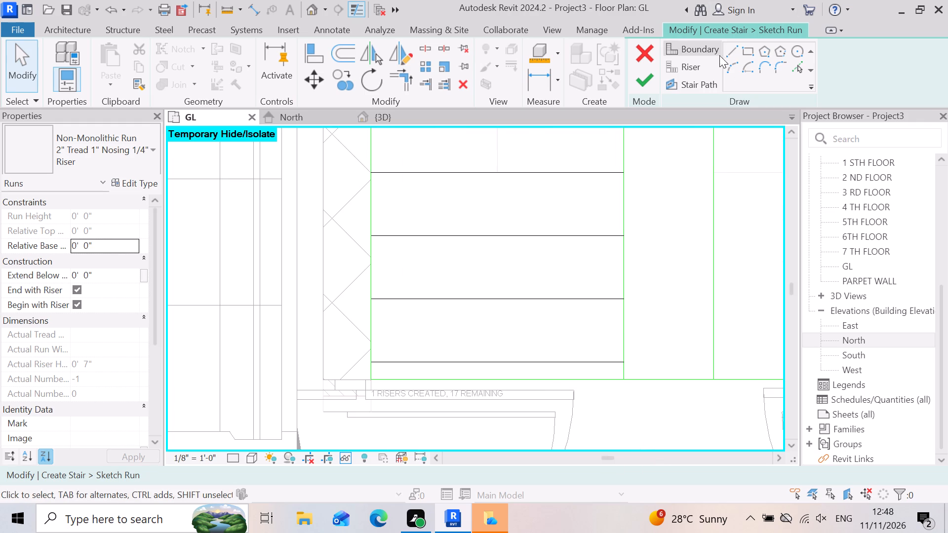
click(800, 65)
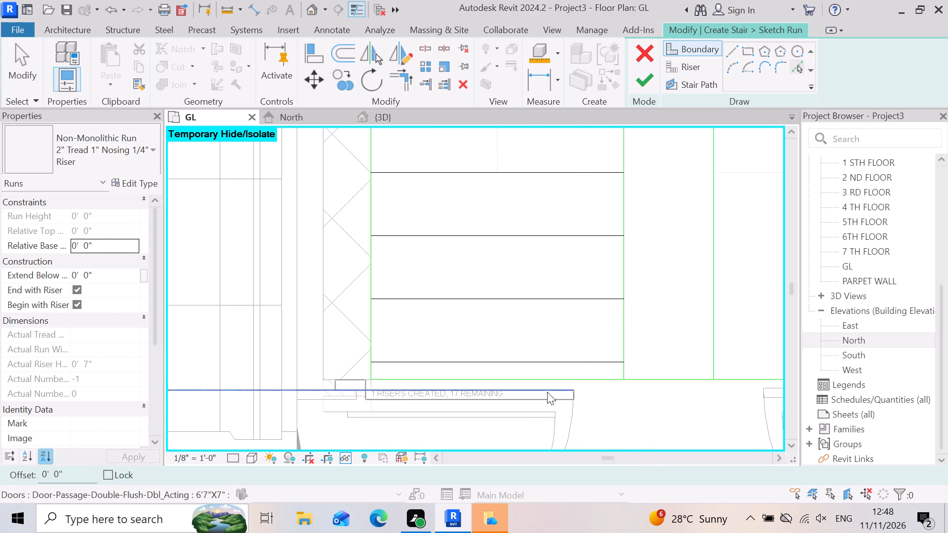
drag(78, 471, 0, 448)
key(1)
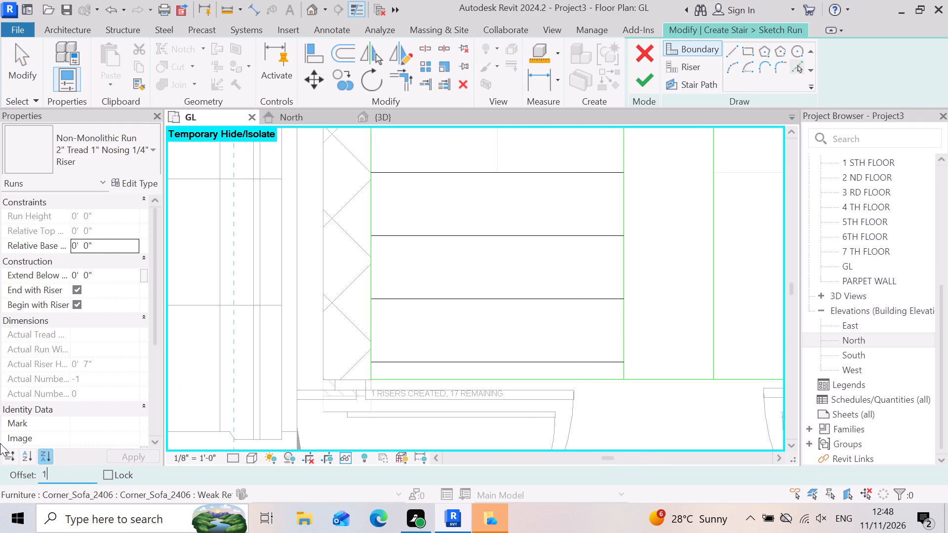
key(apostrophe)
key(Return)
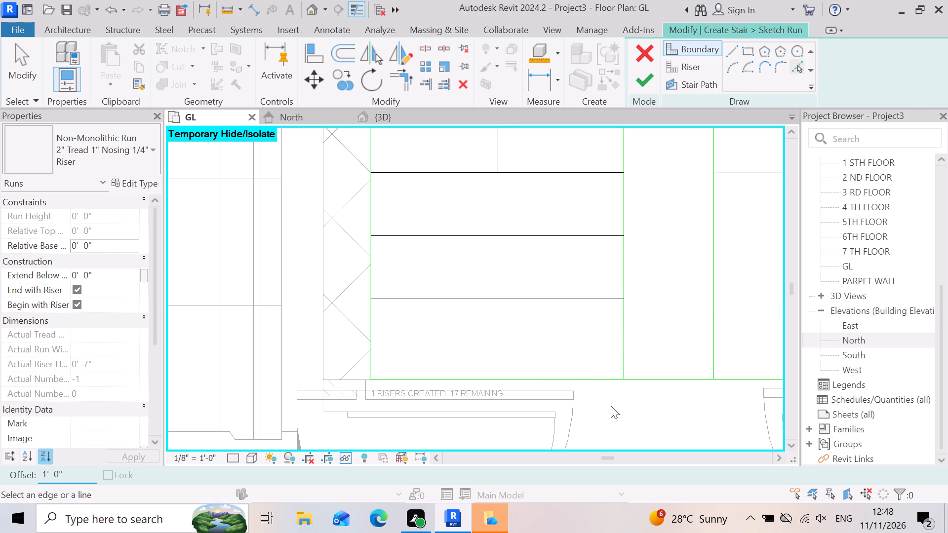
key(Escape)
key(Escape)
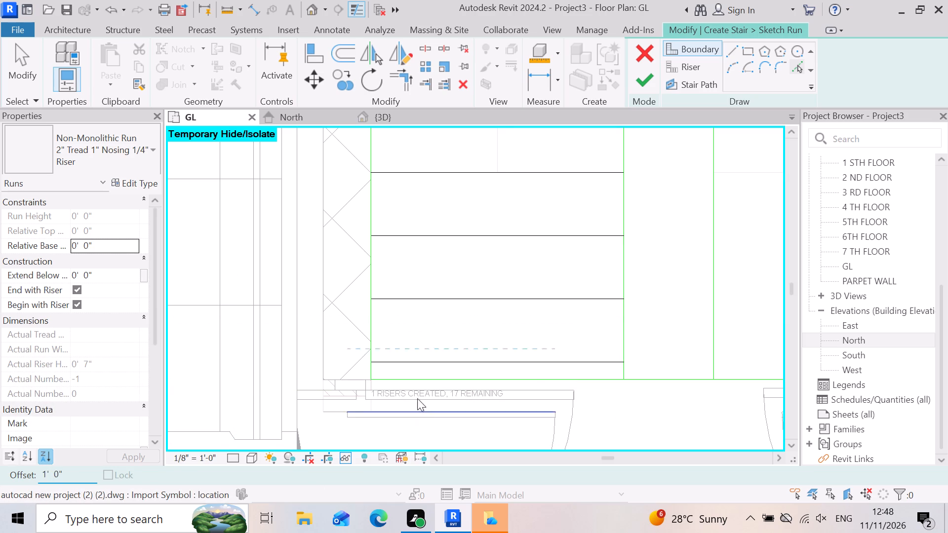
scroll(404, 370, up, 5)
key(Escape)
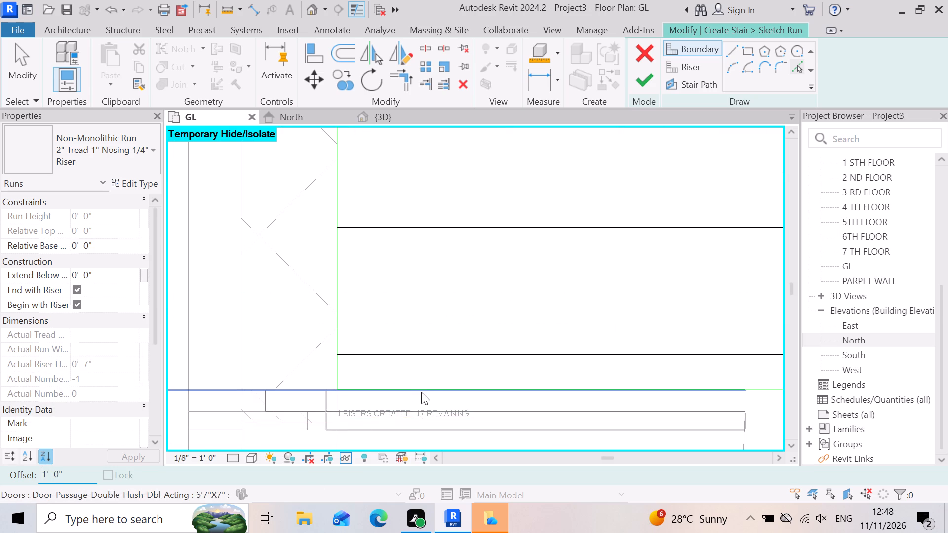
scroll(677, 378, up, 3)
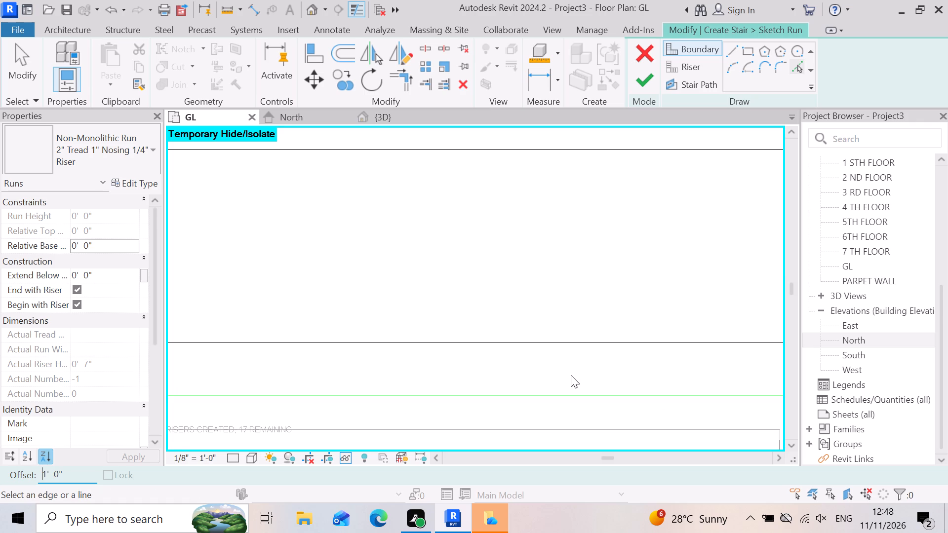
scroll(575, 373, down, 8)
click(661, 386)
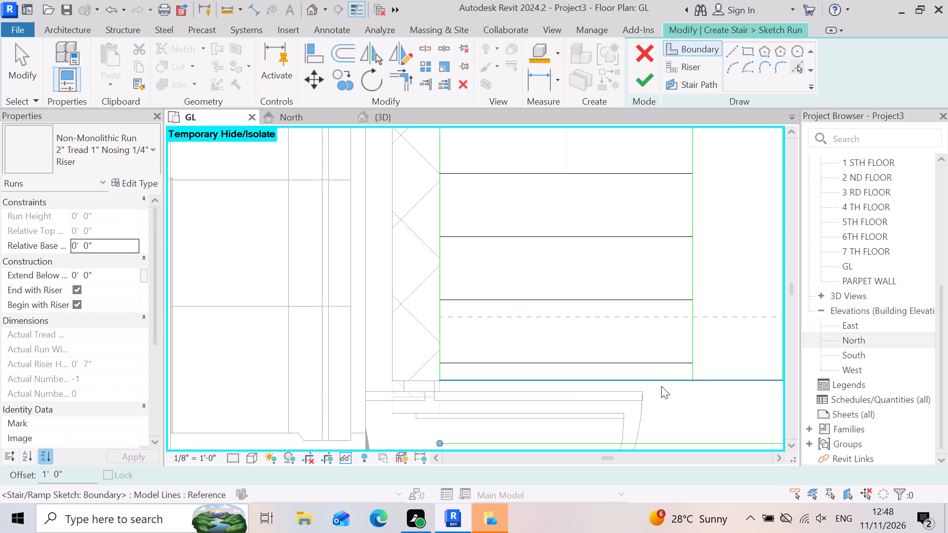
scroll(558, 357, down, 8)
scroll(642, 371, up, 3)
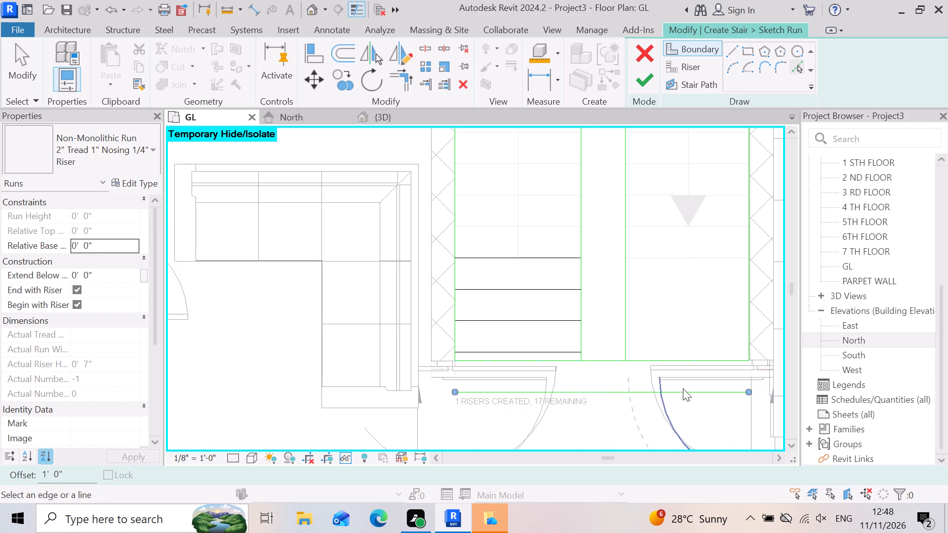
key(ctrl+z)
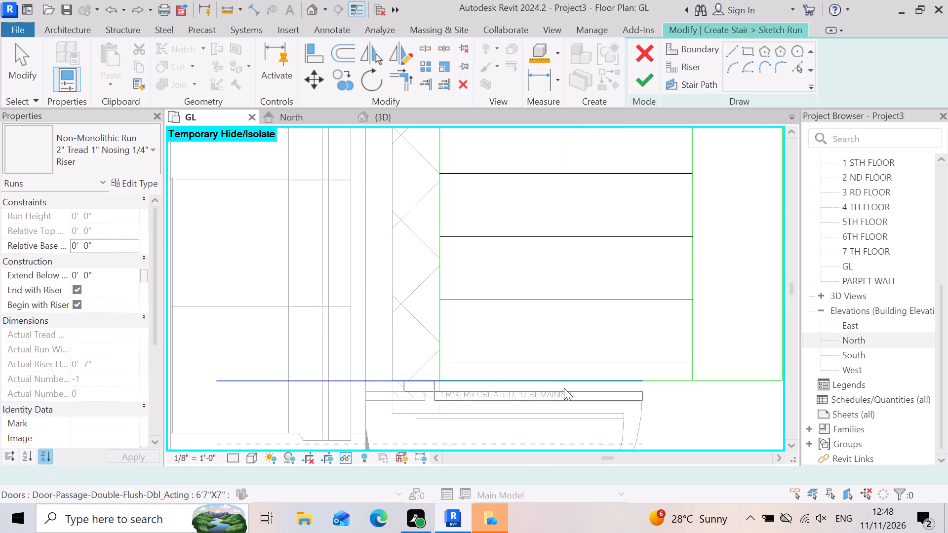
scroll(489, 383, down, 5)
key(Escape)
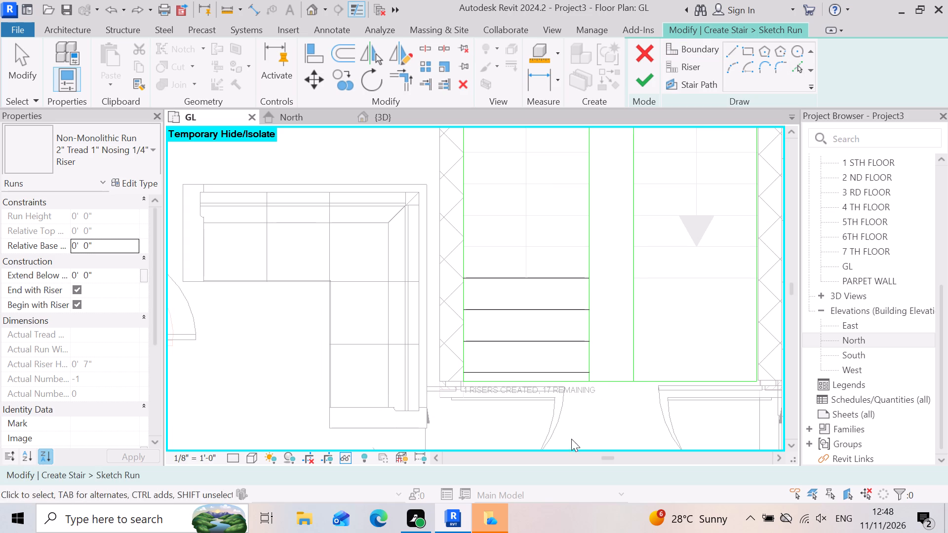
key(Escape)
Delete the door-end boundary line that spans both flights.
scroll(614, 376, up, 3)
scroll(477, 362, down, 5)
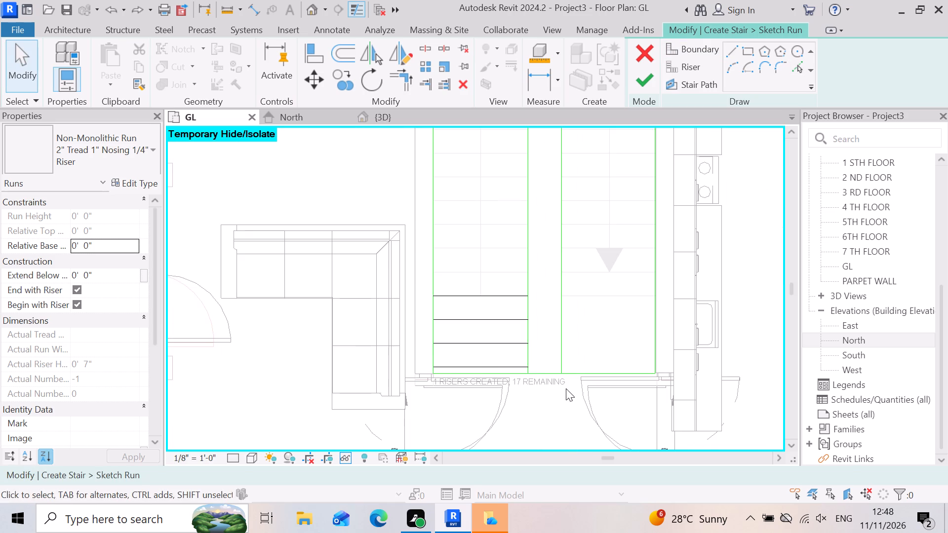
click(556, 374)
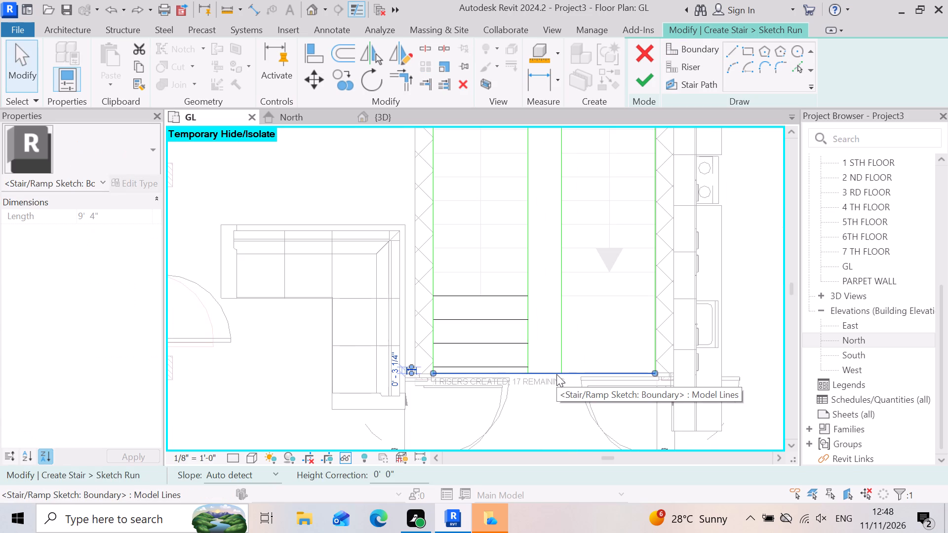
key(Delete)
Shorten both boundary lines of the sofa-side flight so their door ends meet the last riser line.
scroll(499, 360, up, 6)
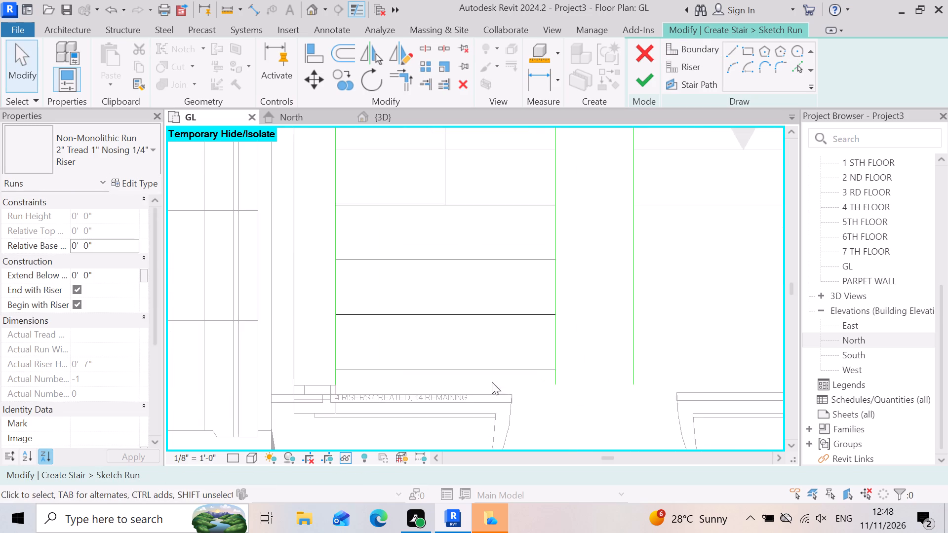
scroll(500, 379, up, 2)
click(570, 375)
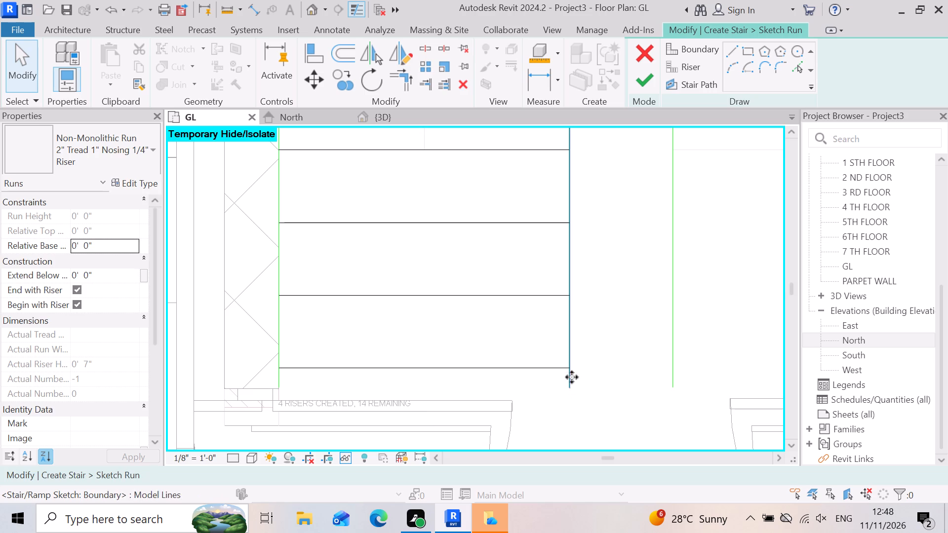
drag(571, 386, 571, 367)
click(571, 367)
click(618, 384)
scroll(385, 364, down, 3)
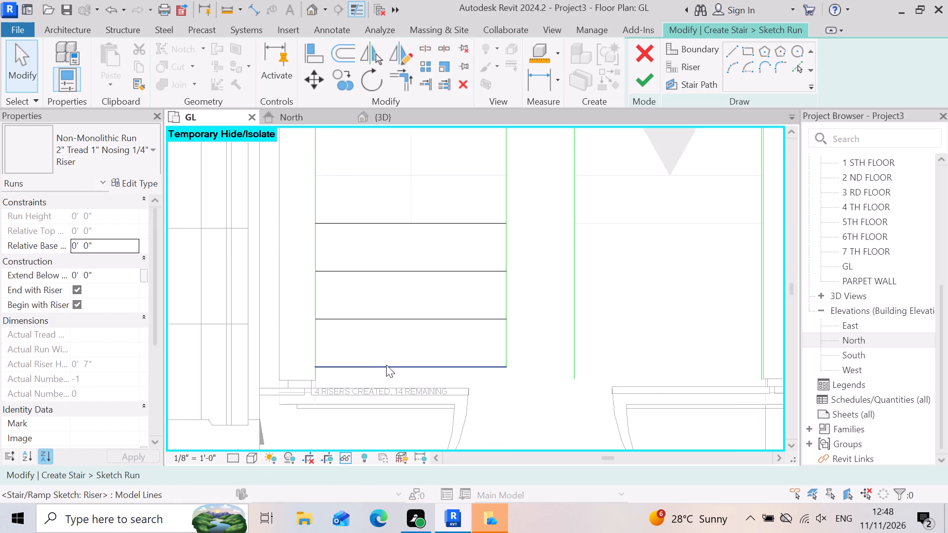
scroll(313, 375, up, 5)
click(315, 380)
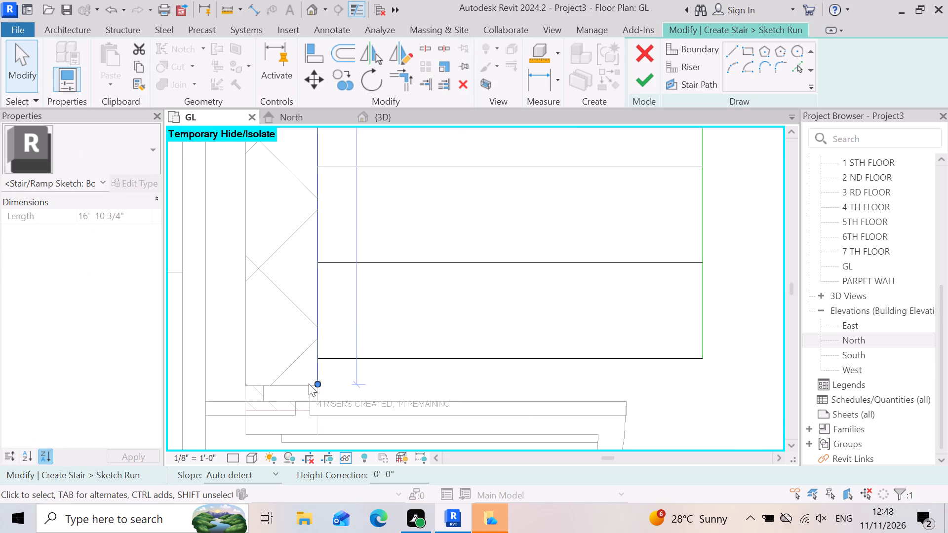
drag(317, 382, 319, 359)
click(318, 359)
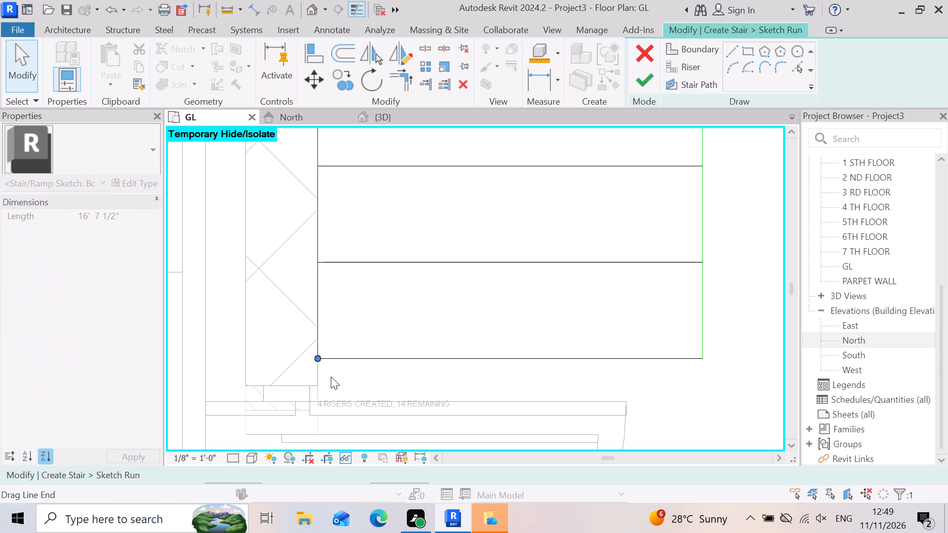
click(347, 380)
scroll(340, 373, down, 7)
scroll(558, 400, up, 2)
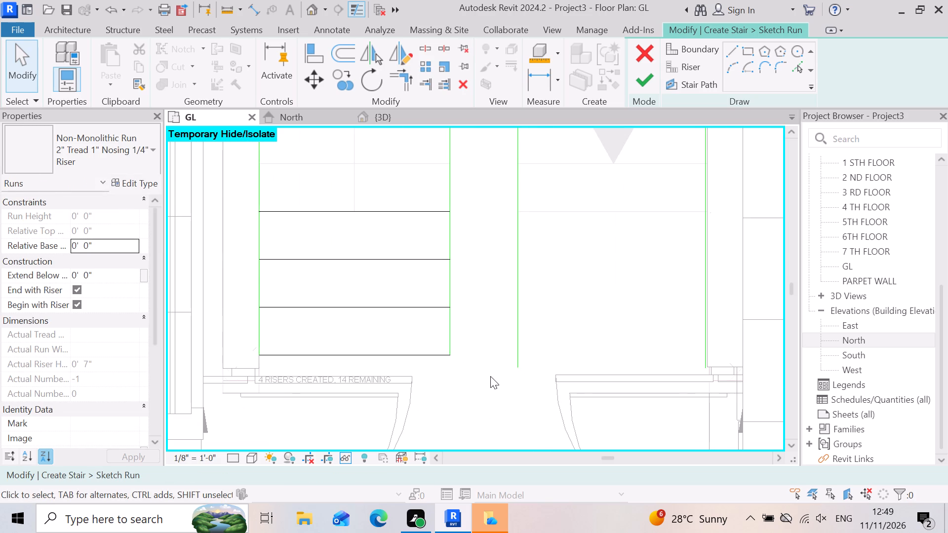
Shorten the kitchen-side flight's inner boundary line to align with the sofa-side flight's last riser, and its outer boundary line to about 16'-5".
scroll(447, 349, down, 3)
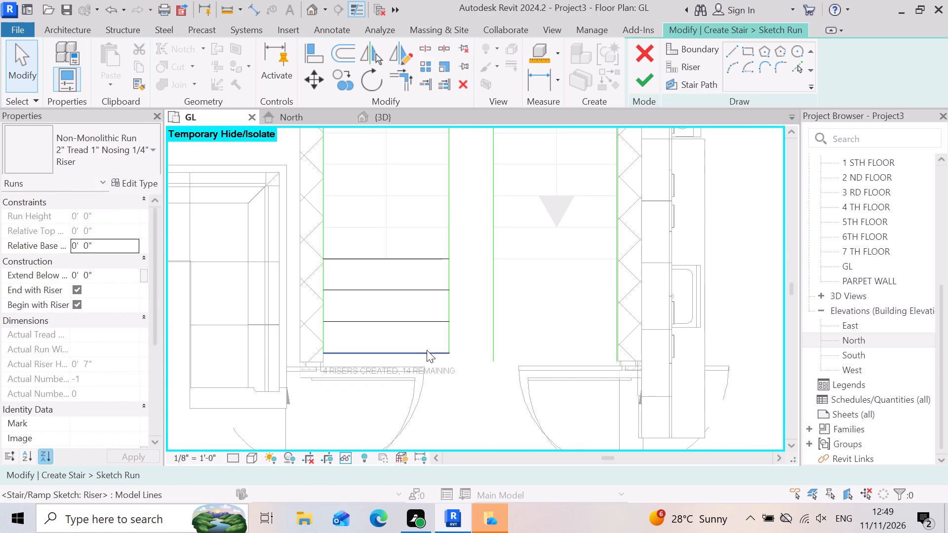
click(494, 359)
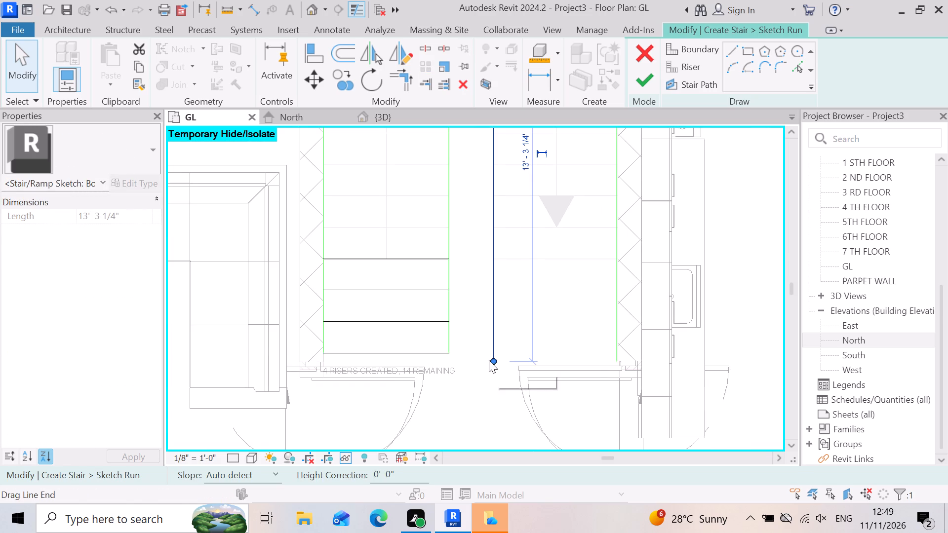
drag(489, 360, 490, 354)
click(472, 380)
click(612, 357)
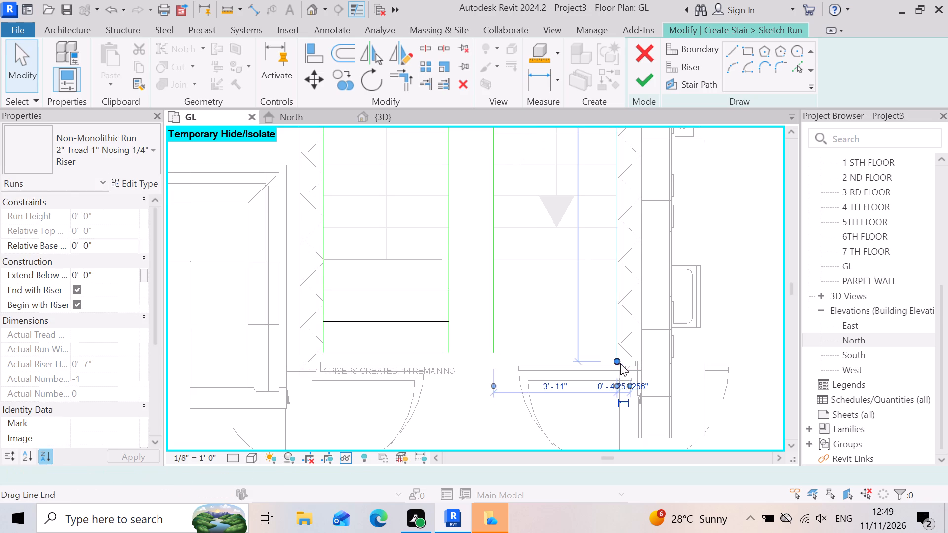
scroll(622, 375, up, 2)
drag(617, 357, 621, 345)
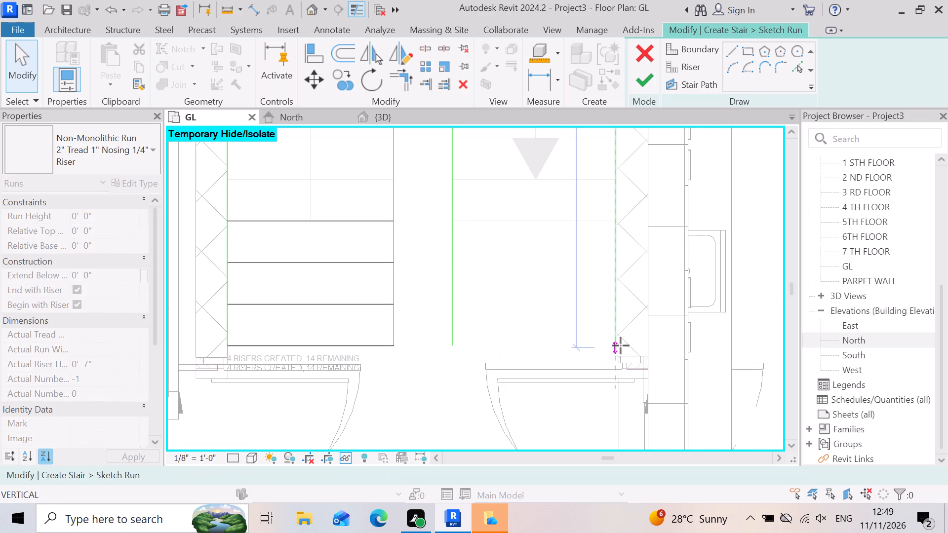
drag(621, 345, 624, 336)
drag(624, 336, 622, 343)
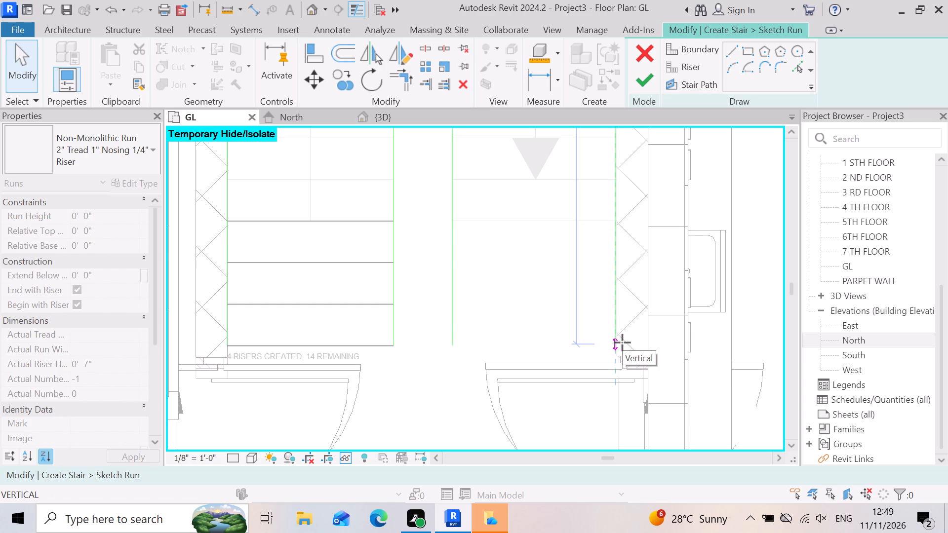
drag(622, 343, 701, 63)
key(Escape)
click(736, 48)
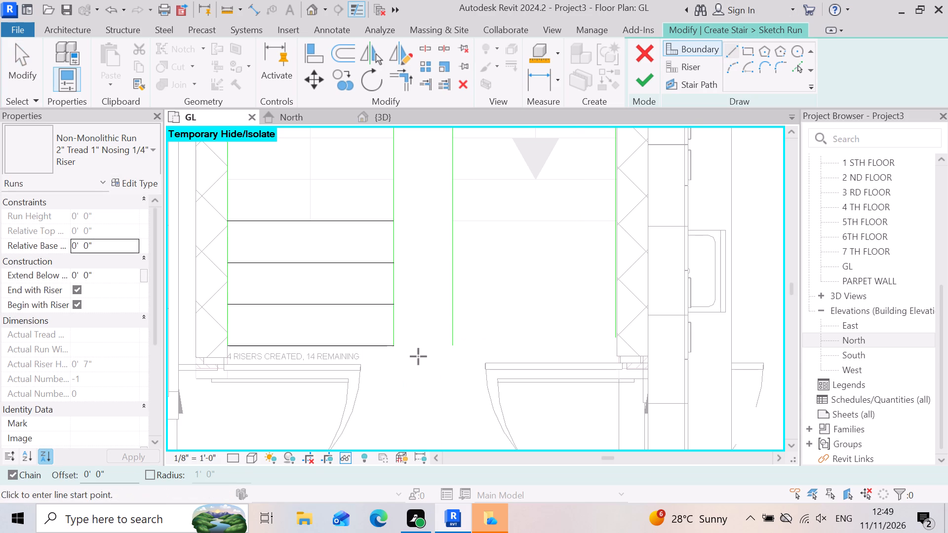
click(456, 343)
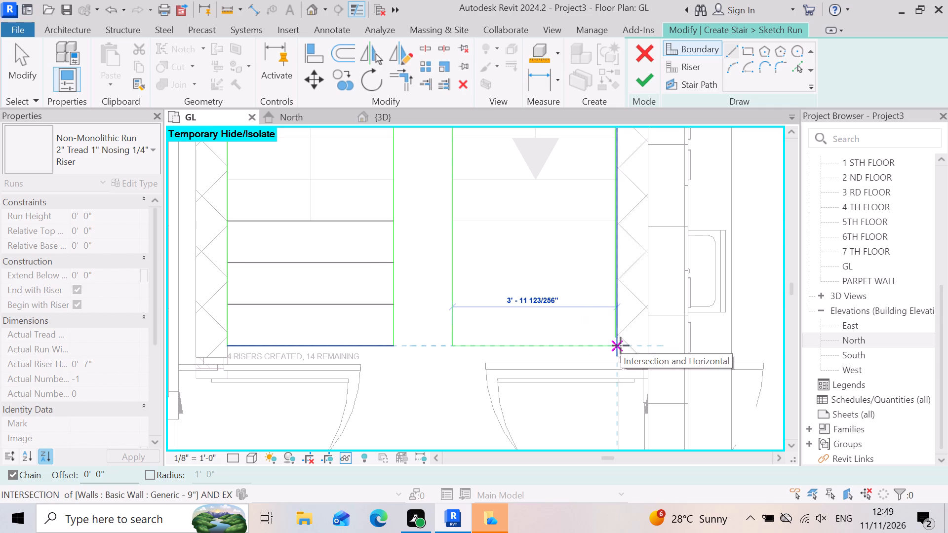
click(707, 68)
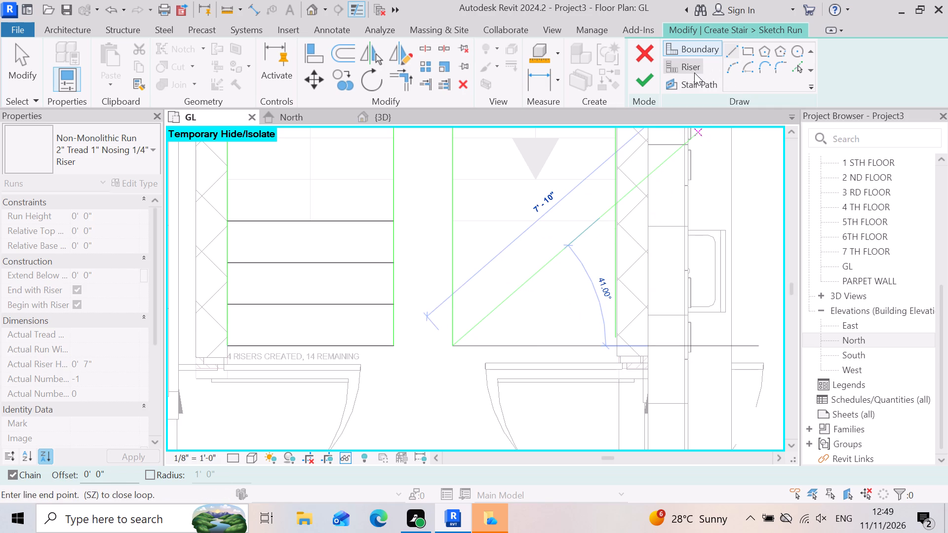
Draw a riser line about 3'-11" long across the kitchen-side flight, from the inner boundary's door end to the wall.
click(695, 73)
click(726, 50)
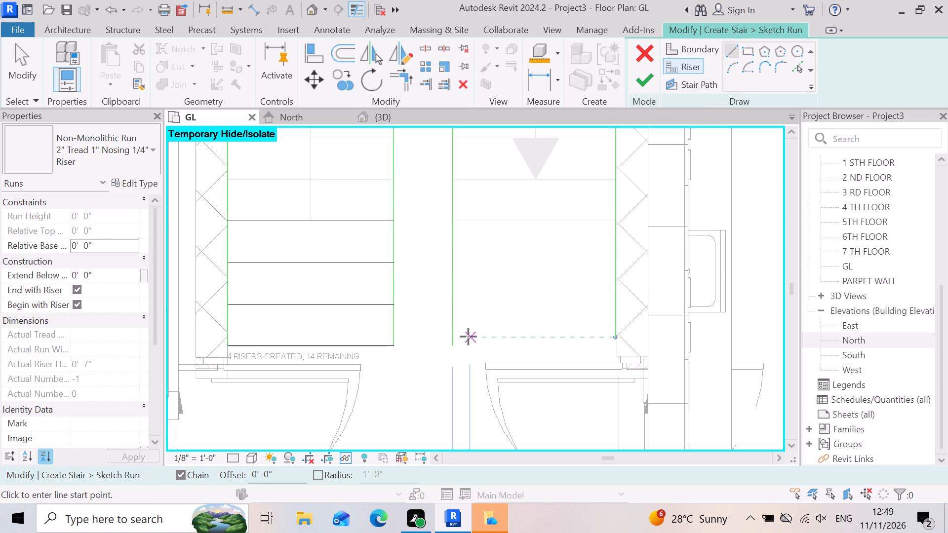
click(455, 350)
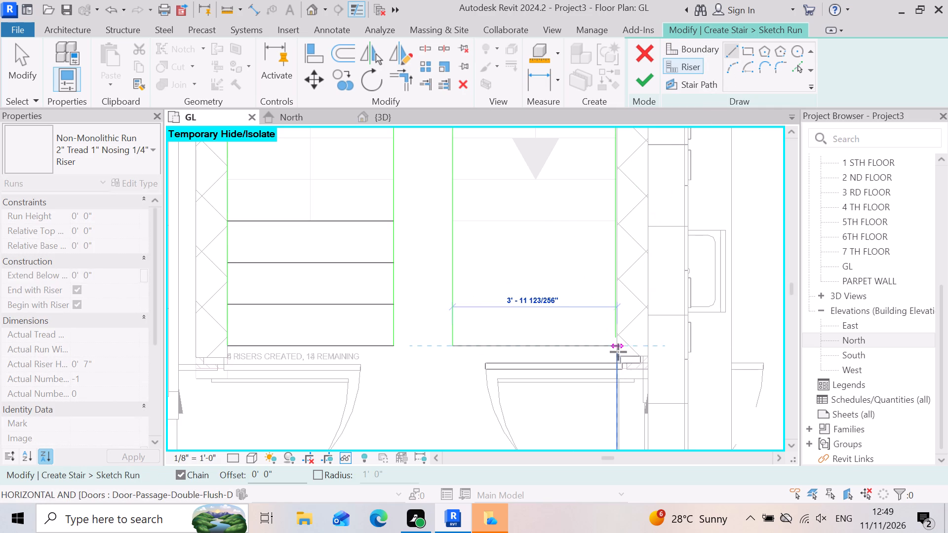
click(618, 352)
key(Escape)
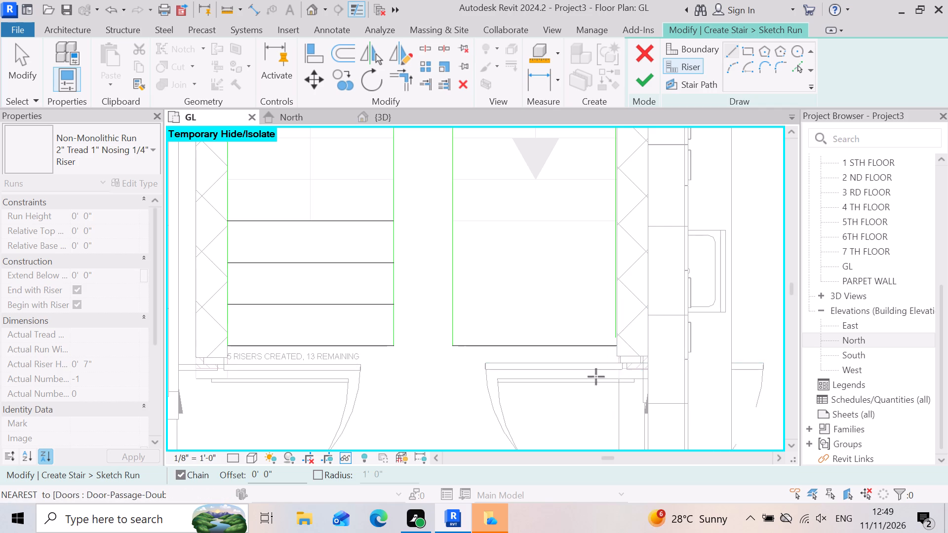
scroll(589, 380, up, 3)
key(Escape)
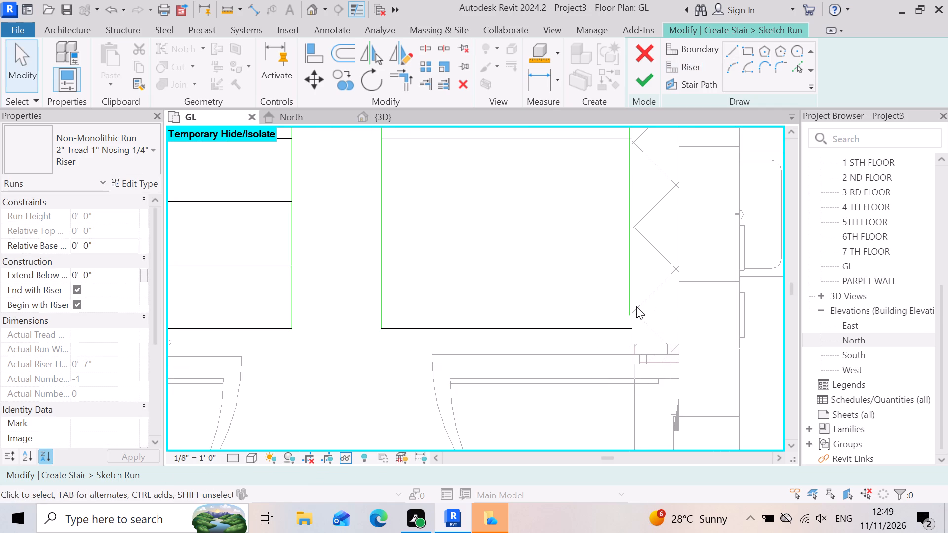
Extend the kitchen-side flight's outer boundary line to 16'-7 1/2" so its door end meets the new riser line.
click(629, 313)
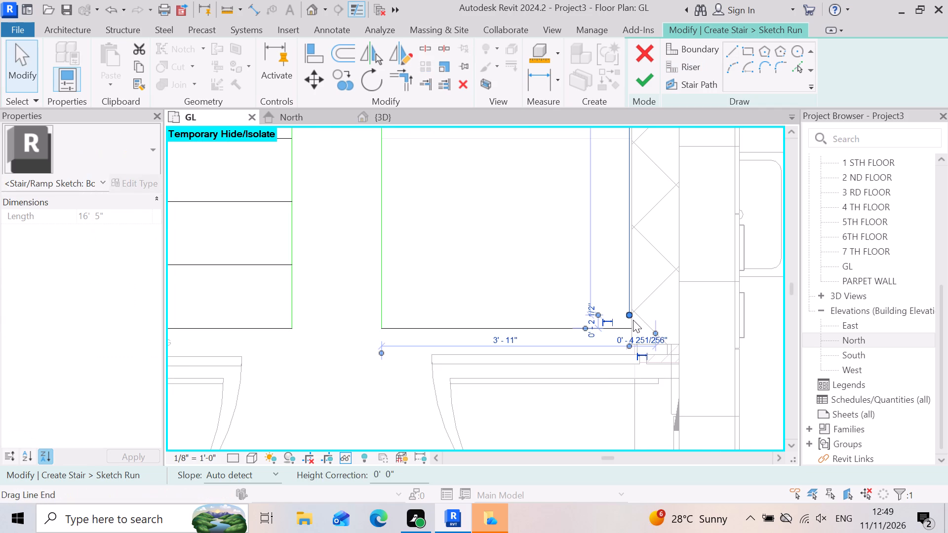
drag(629, 312, 633, 331)
click(633, 331)
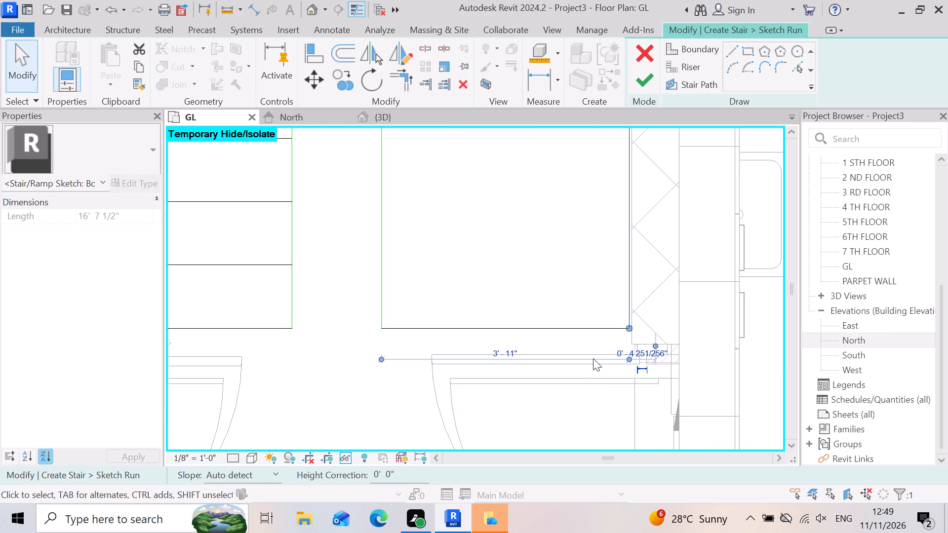
key(Escape)
scroll(604, 343, down, 4)
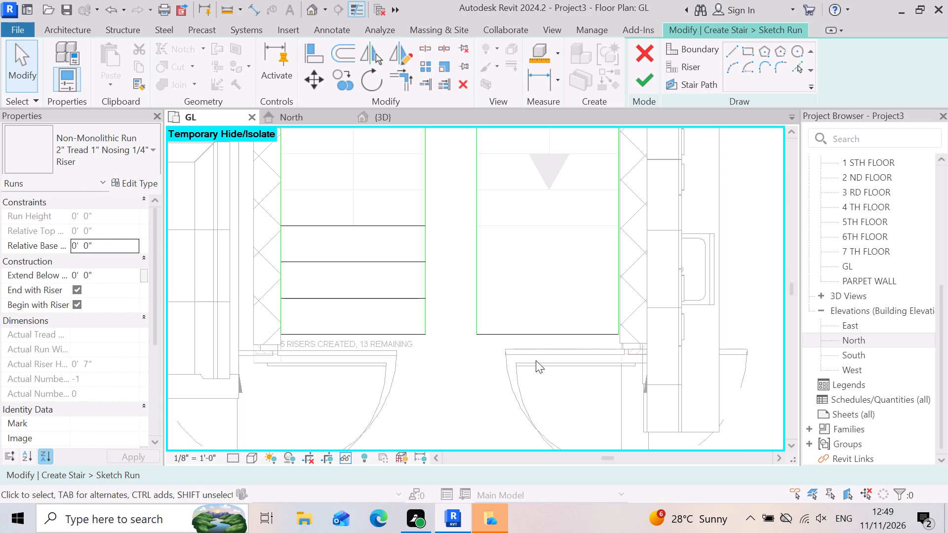
scroll(621, 357, down, 5)
scroll(486, 356, up, 1)
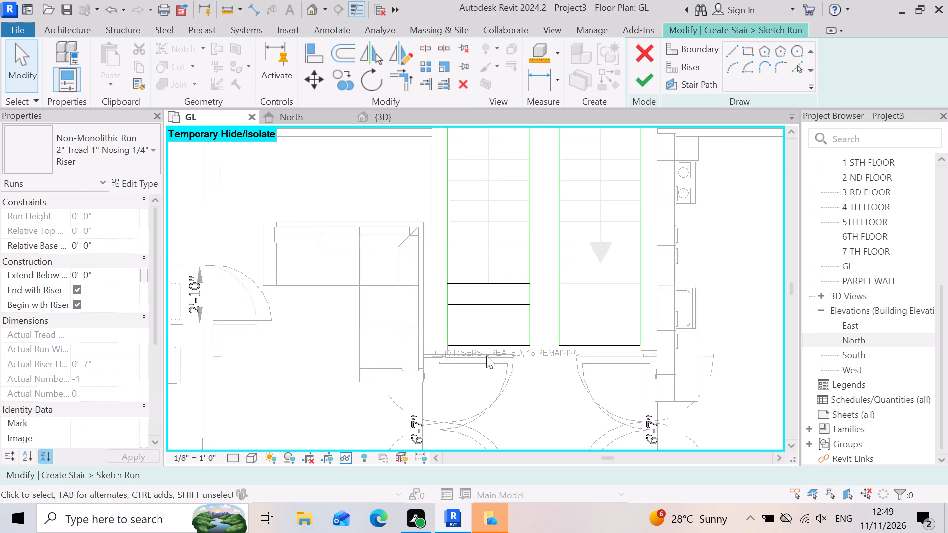
Examine the door-side ends of both flights' boundary and riser lines in the stair sketch.
scroll(486, 356, up, 2)
scroll(604, 387, down, 4)
scroll(508, 381, up, 11)
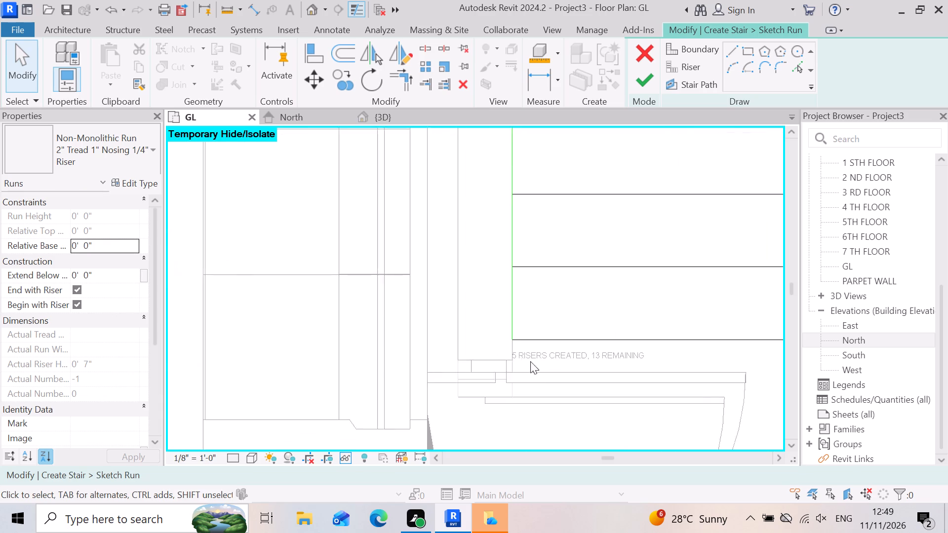
scroll(530, 361, up, 4)
scroll(538, 415, down, 13)
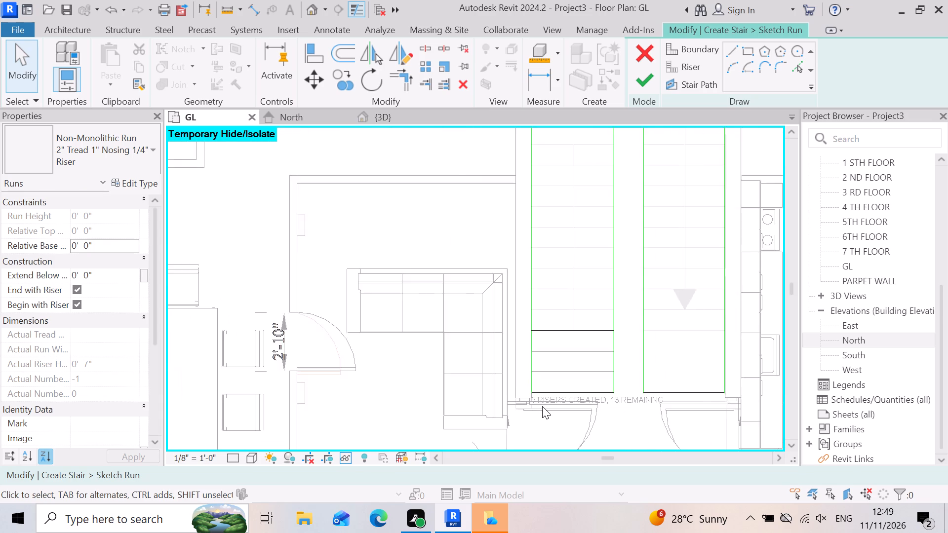
scroll(542, 406, down, 3)
scroll(665, 377, up, 3)
scroll(618, 411, down, 3)
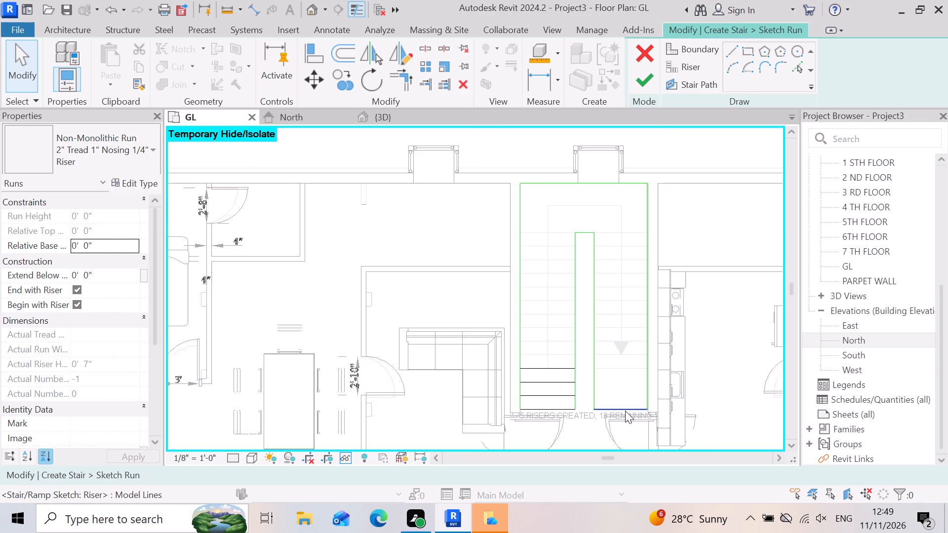
Draw three riser lines about 3'-11" long across the kitchen-side flight, aligned with the sofa-side flight's three risers above its door-side one.
scroll(607, 382, up, 2)
scroll(558, 431, up, 3)
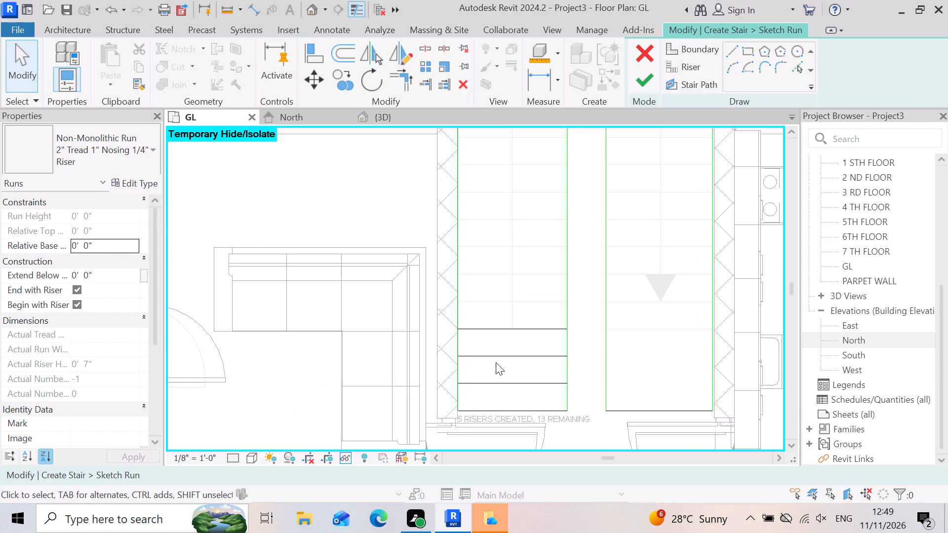
click(729, 46)
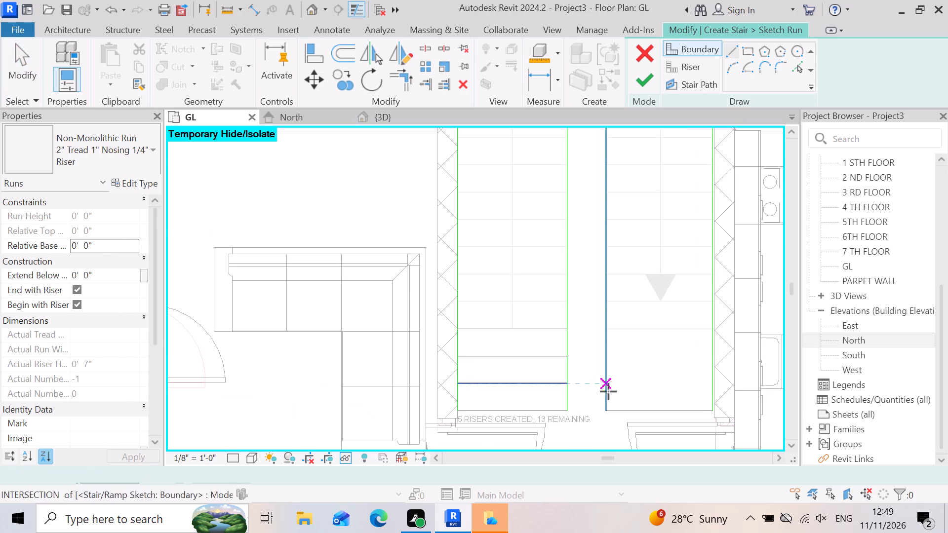
click(683, 65)
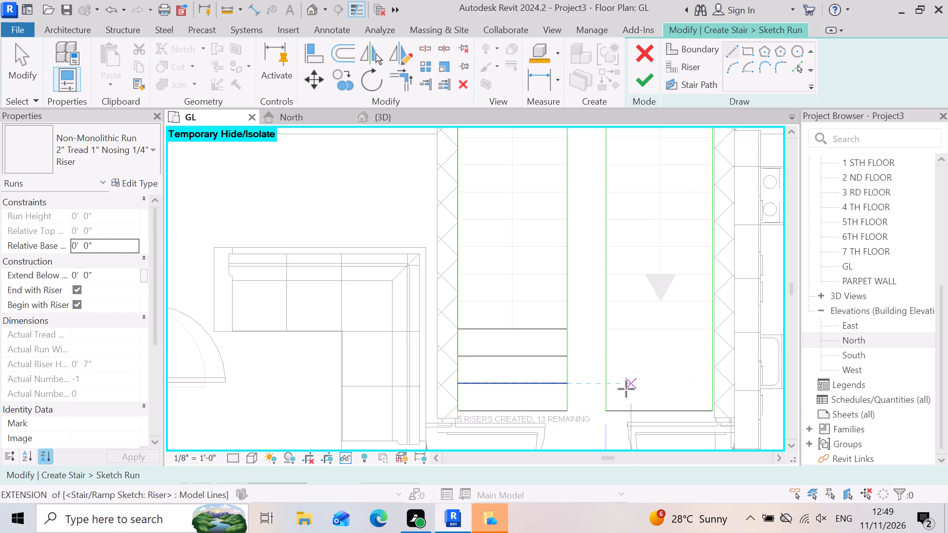
click(607, 385)
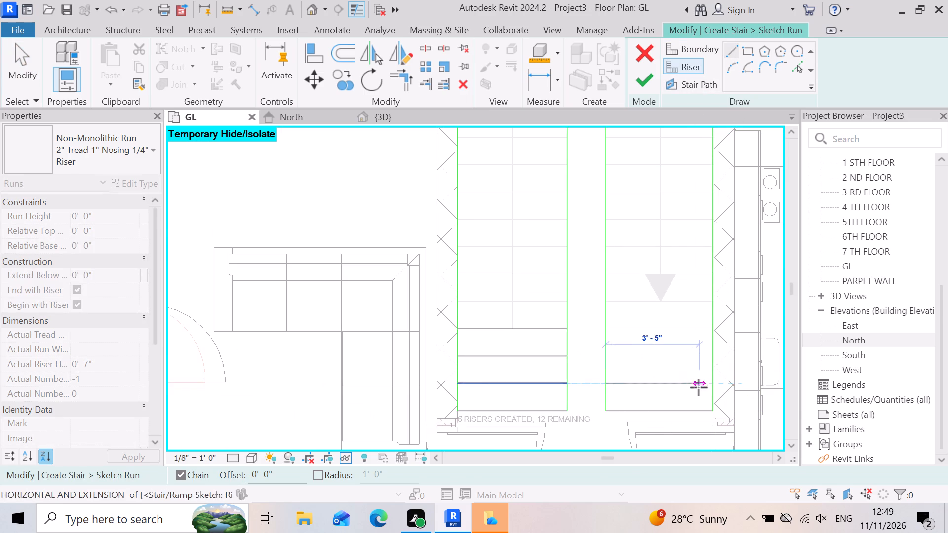
click(714, 383)
key(grave)
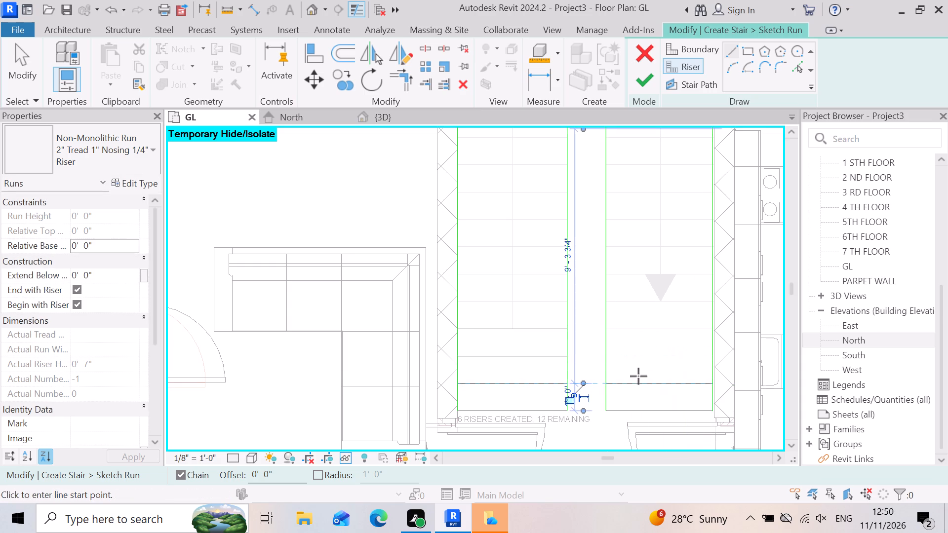
click(609, 355)
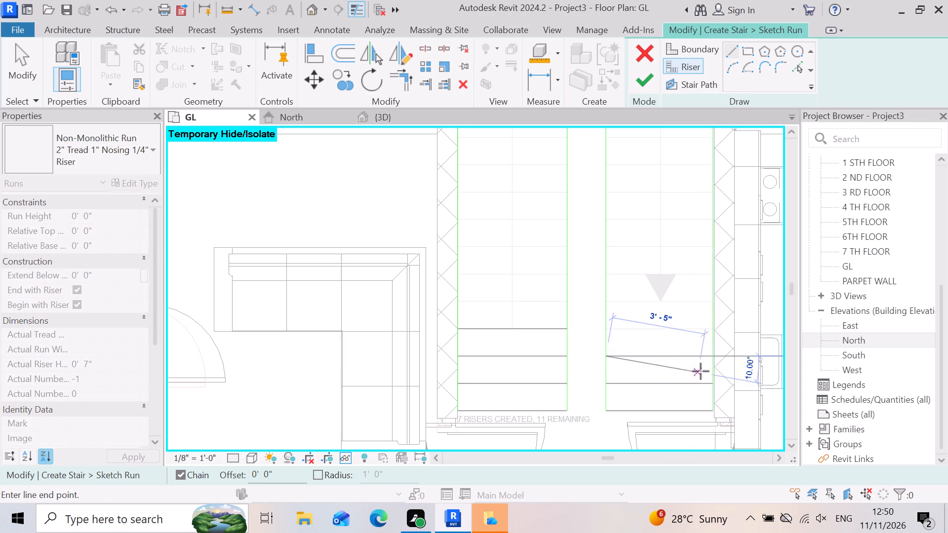
click(714, 358)
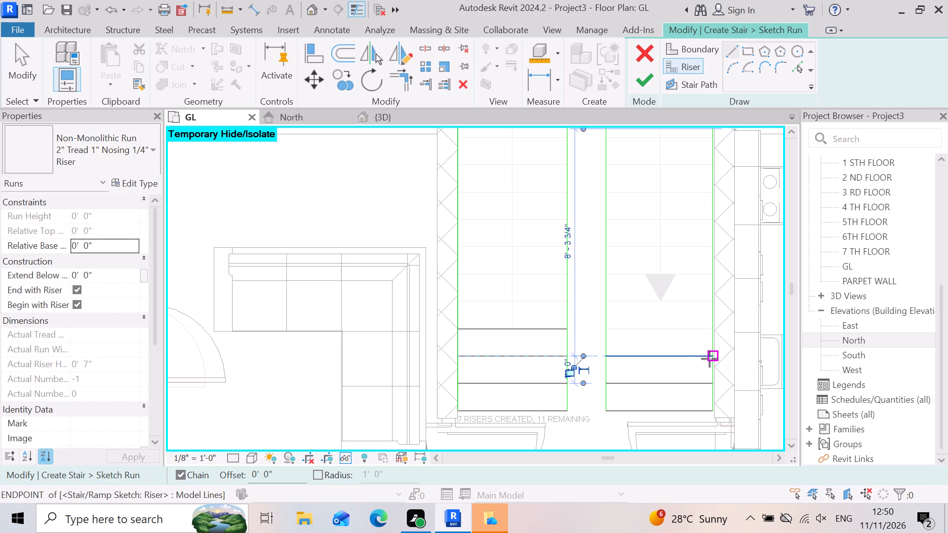
key(Escape)
click(608, 325)
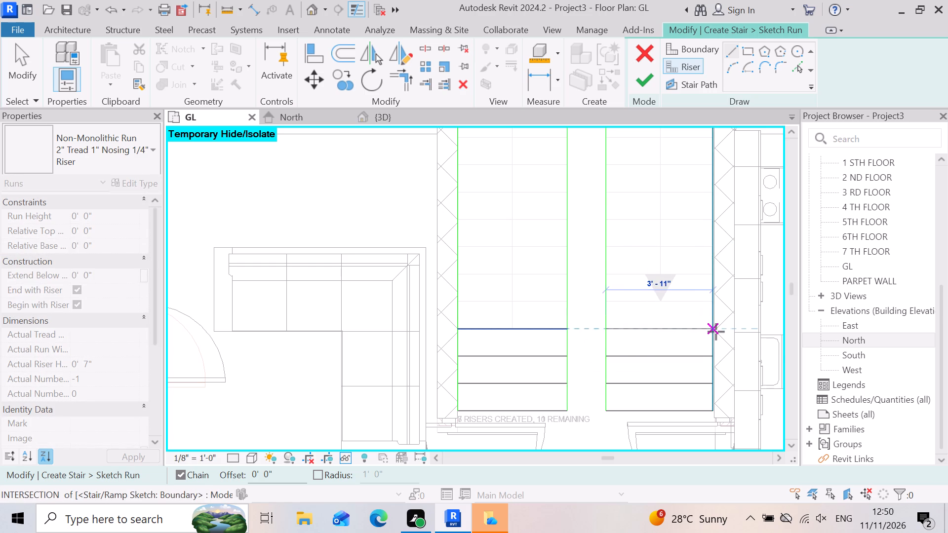
click(716, 332)
key(Escape)
Pick the nine remaining tread lines of the imported drawing below the landing edge as risers on the sofa-side flight.
scroll(590, 451, down, 3)
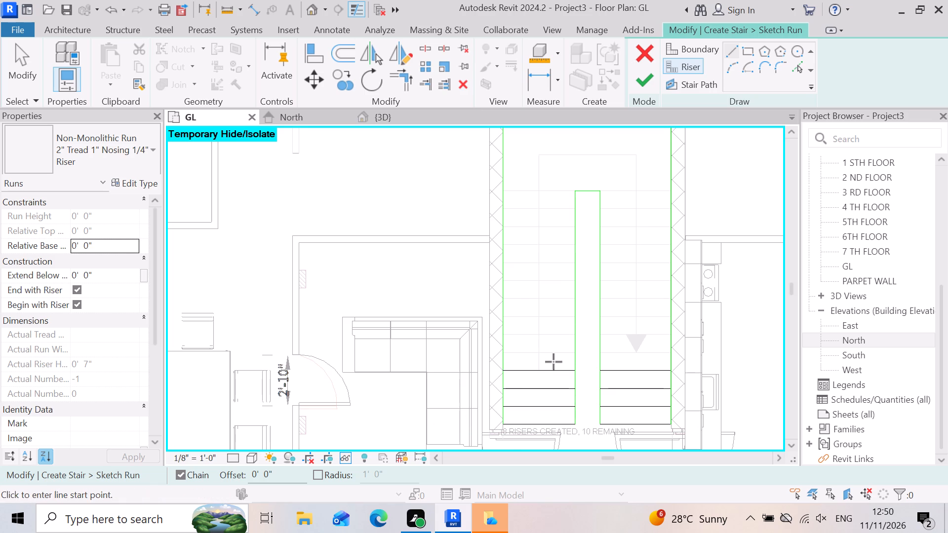
click(800, 66)
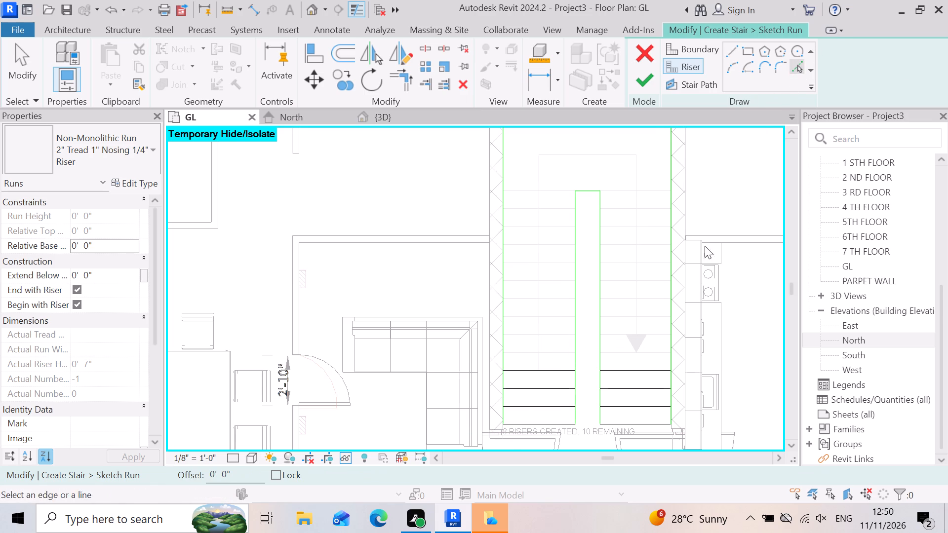
click(571, 352)
click(569, 337)
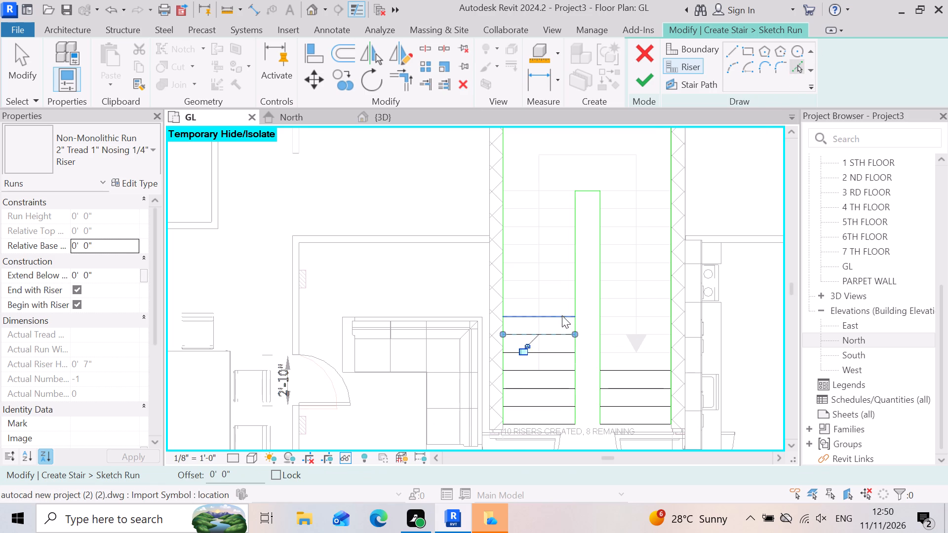
click(560, 314)
click(557, 297)
click(554, 278)
click(559, 265)
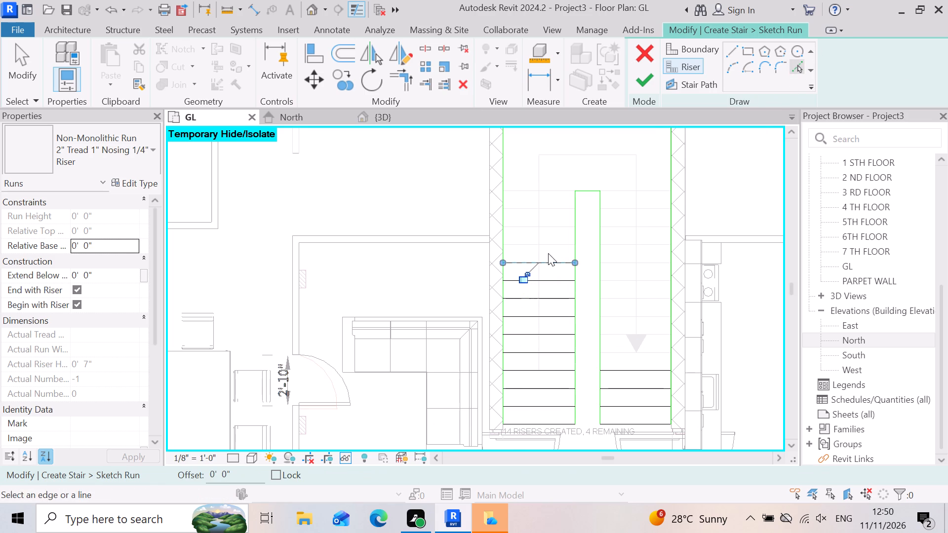
click(549, 241)
click(552, 226)
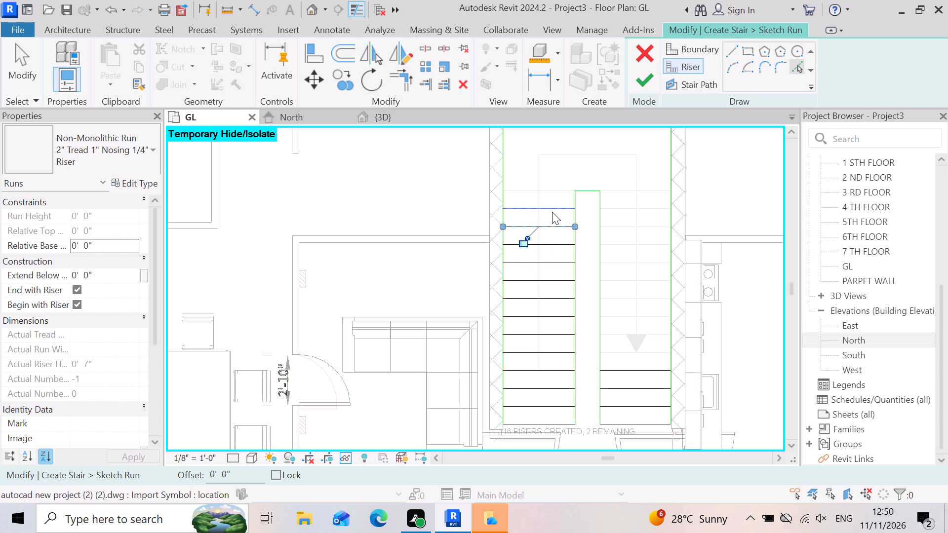
click(552, 212)
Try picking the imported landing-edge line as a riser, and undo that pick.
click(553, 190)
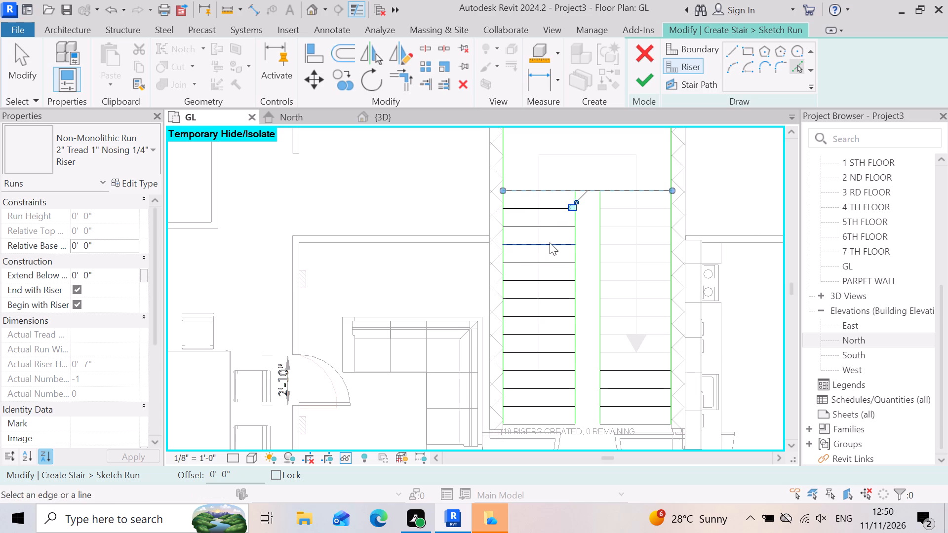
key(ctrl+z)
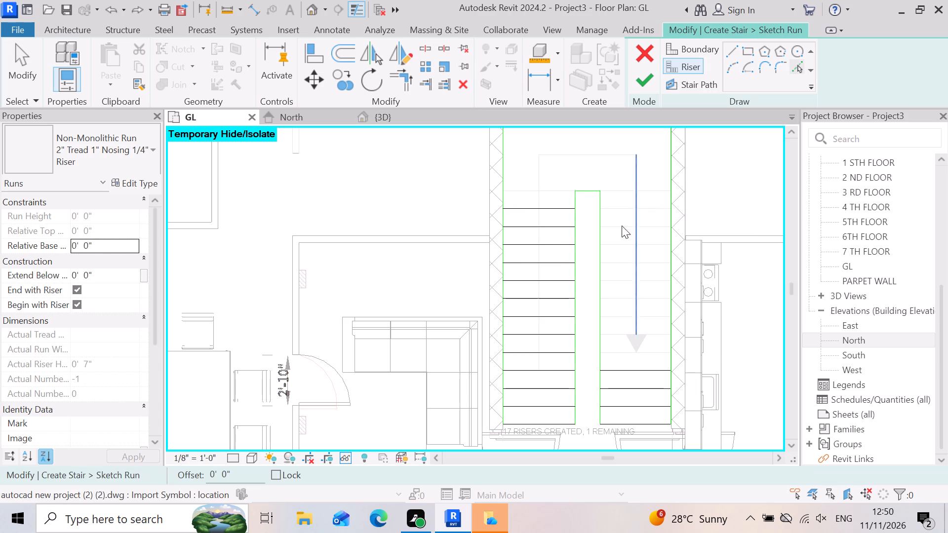
Draw separate riser lines along the landing edge, 4'-0" across the sofa-side flight and from inner to outer boundary across the kitchen-side flight.
click(735, 49)
scroll(522, 186, up, 3)
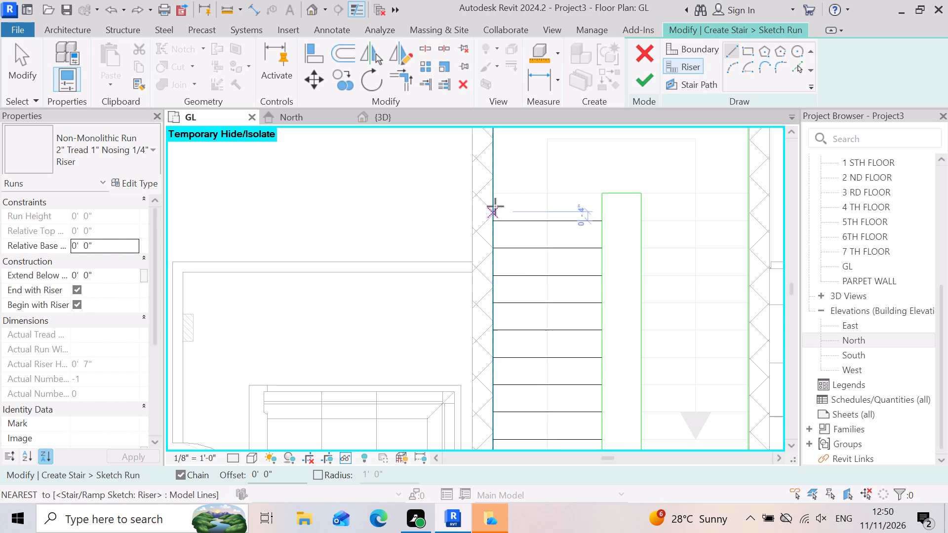
click(492, 196)
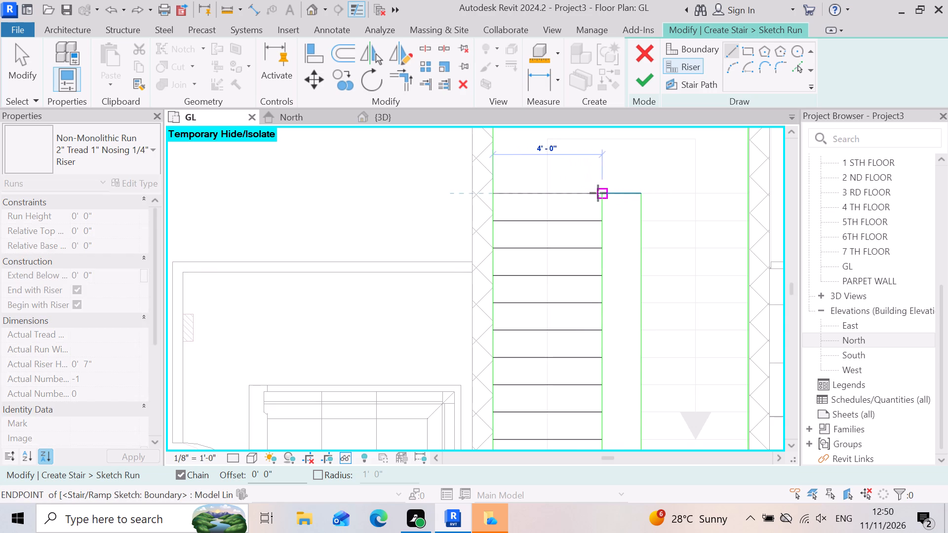
click(600, 193)
key(Escape)
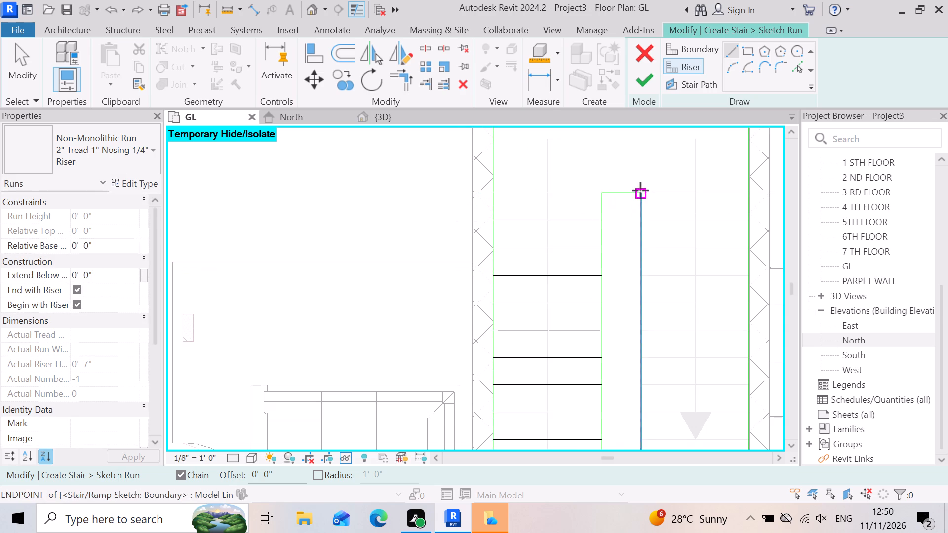
click(640, 190)
click(749, 195)
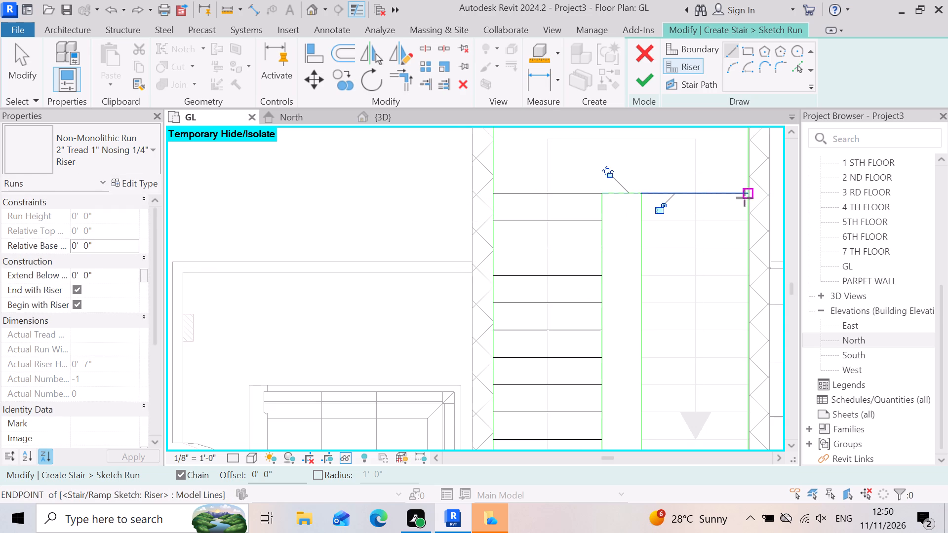
key(Escape)
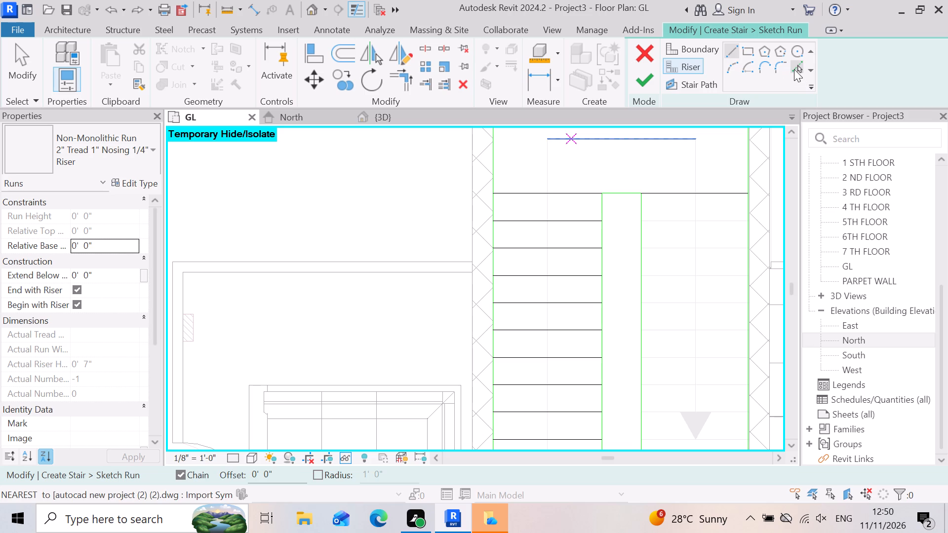
Pick the nine imported tread lines between the landing-edge riser and the door-side risers as risers on the kitchen-side flight.
click(794, 69)
click(720, 220)
click(719, 247)
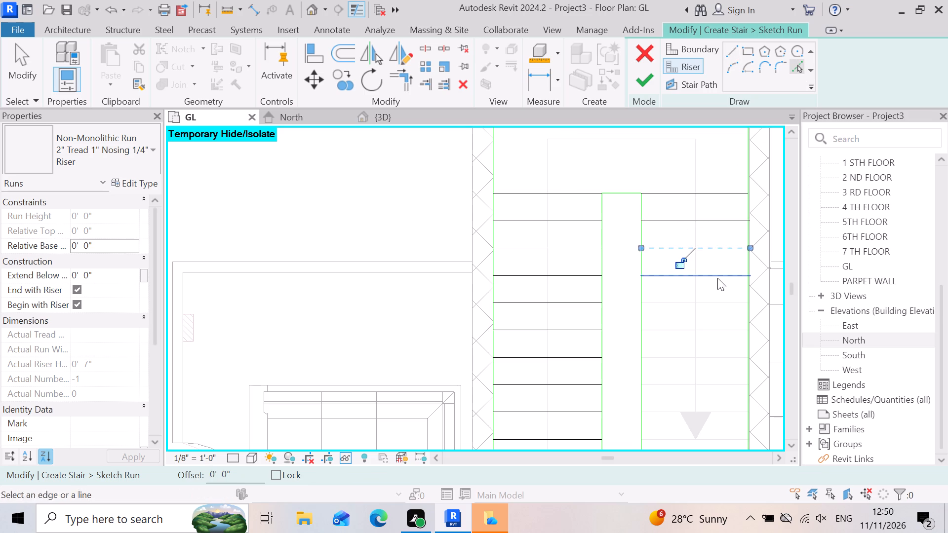
click(717, 278)
click(720, 298)
scroll(653, 258, down, 3)
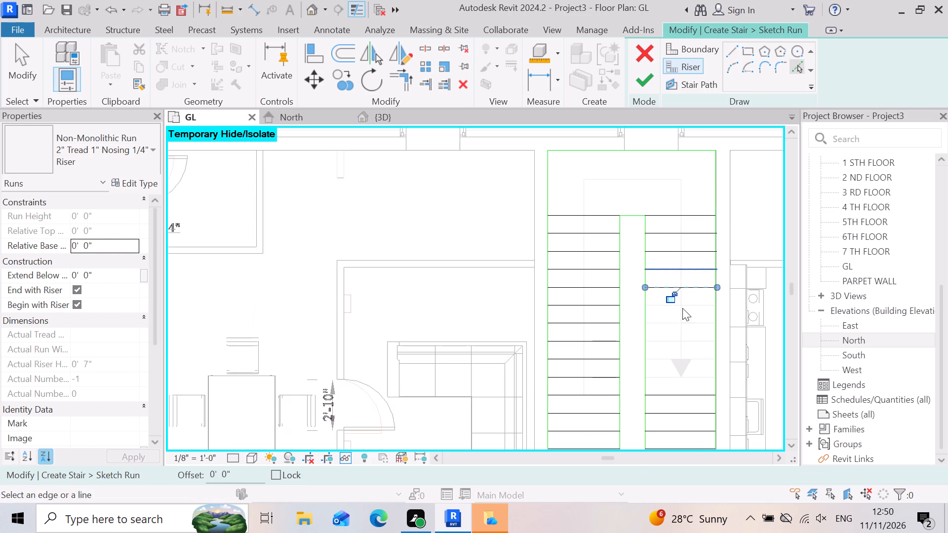
scroll(718, 328, up, 2)
click(687, 293)
click(696, 320)
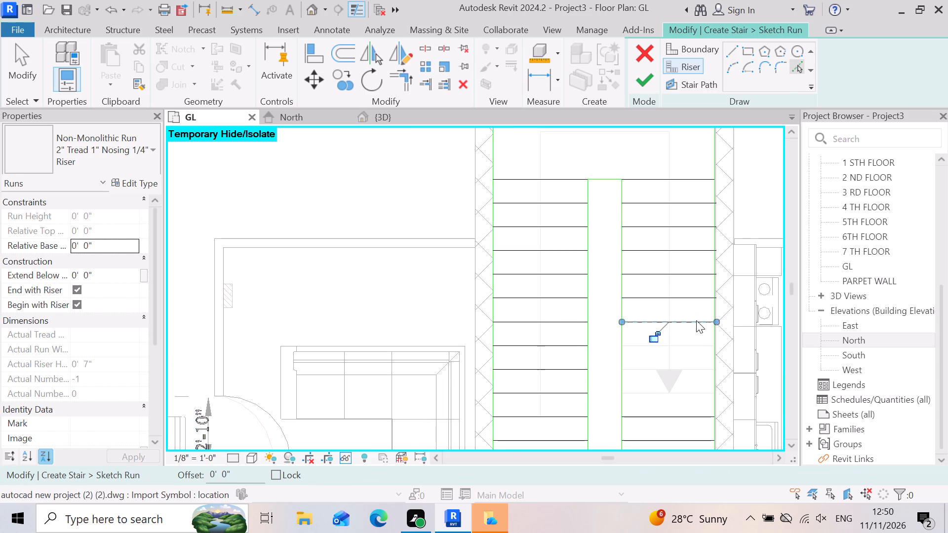
click(696, 344)
click(694, 362)
click(699, 368)
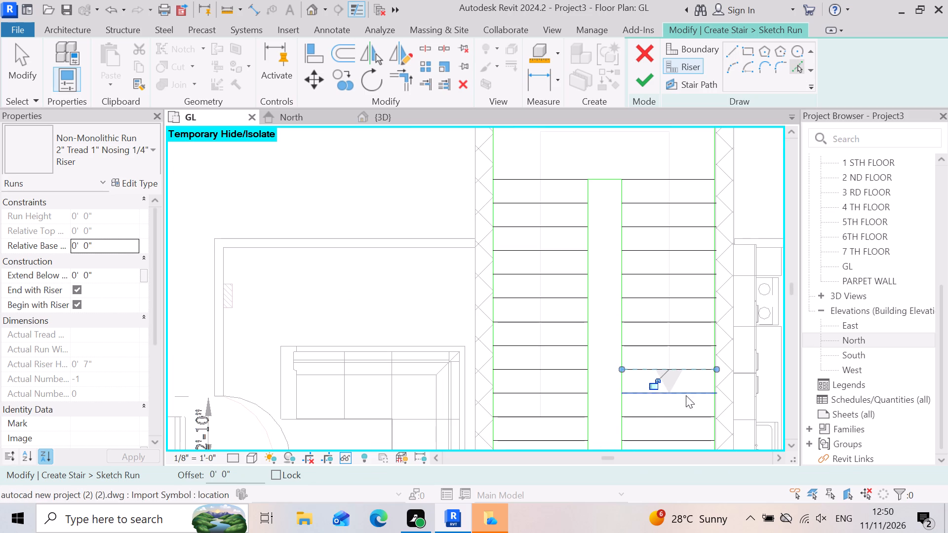
click(684, 399)
scroll(658, 353, down, 7)
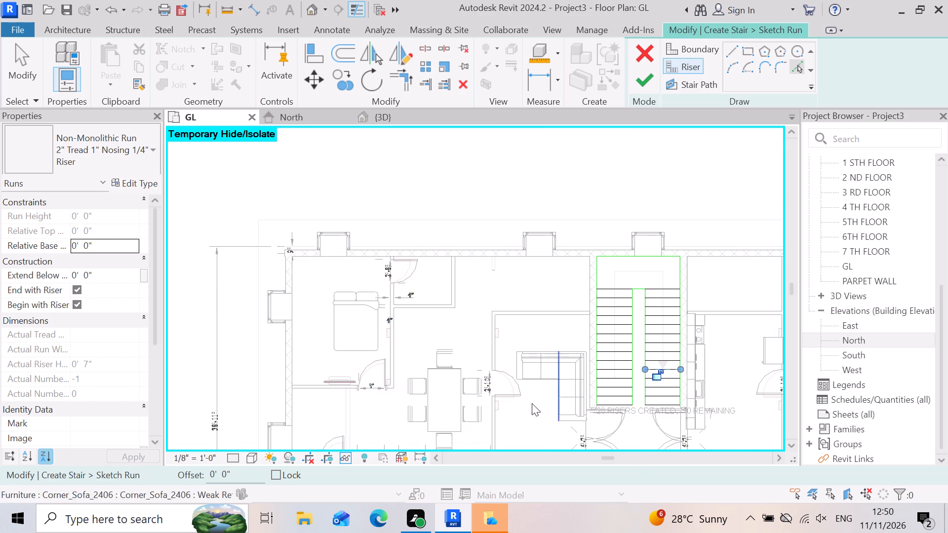
scroll(525, 376, down, 2)
key(Escape)
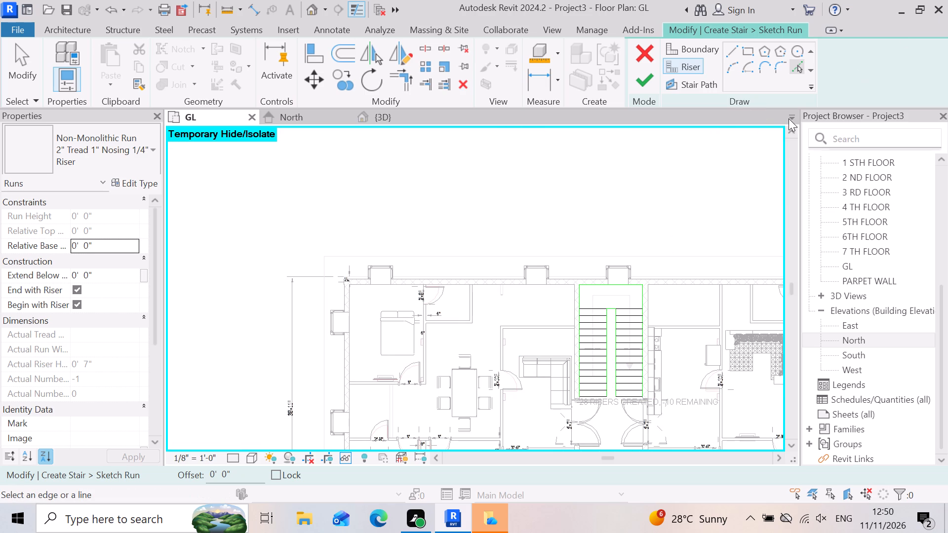
Draw the stair path up the middle of the sofa-side flight, across the landing and down the kitchen-side flight, and finish the stair.
click(694, 82)
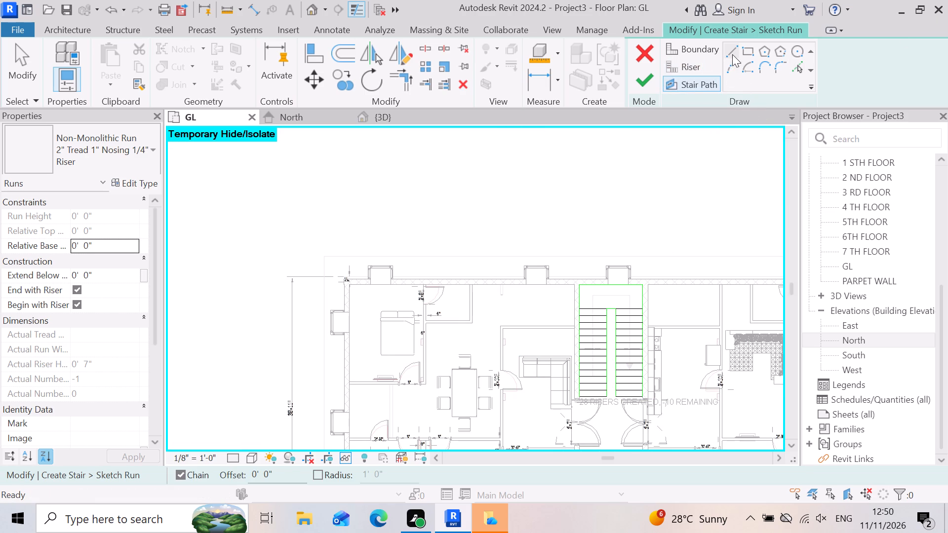
click(732, 49)
scroll(591, 397, up, 8)
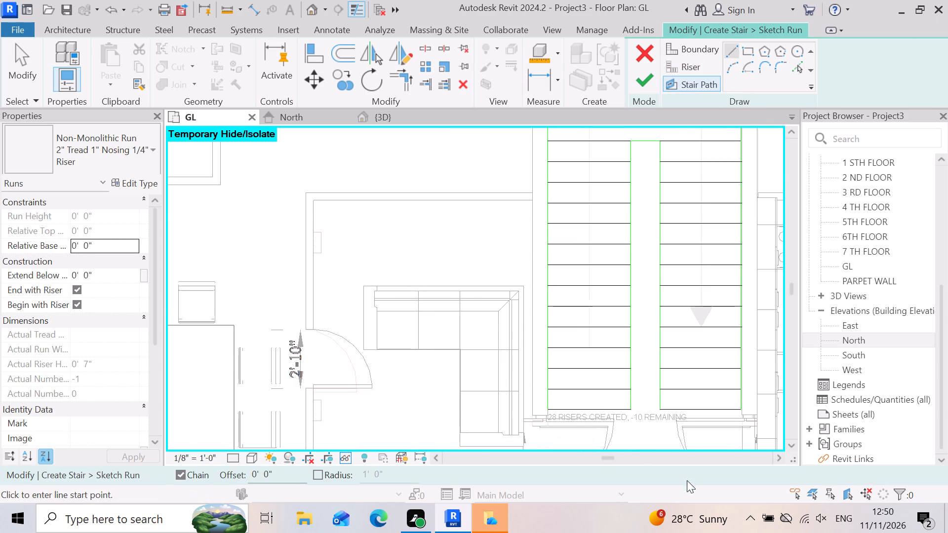
click(589, 408)
scroll(589, 425, down, 3)
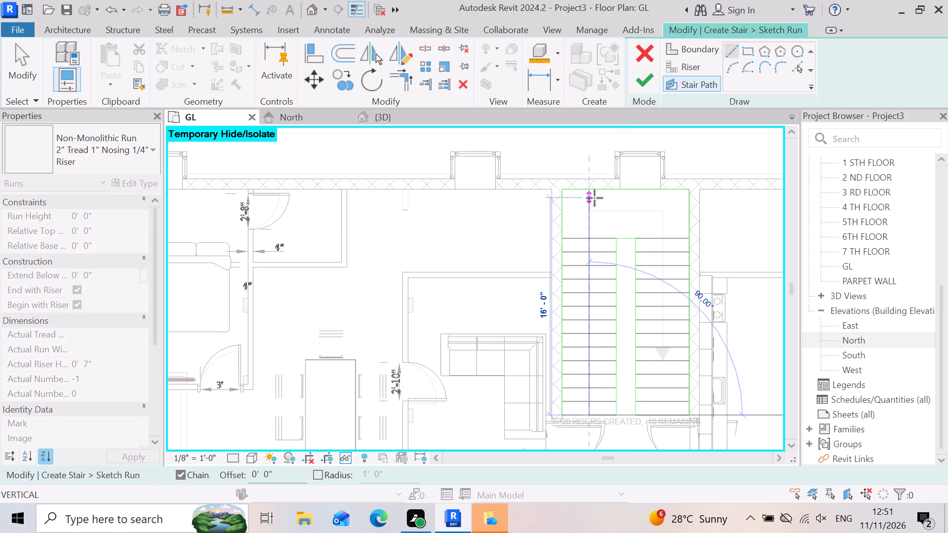
click(590, 214)
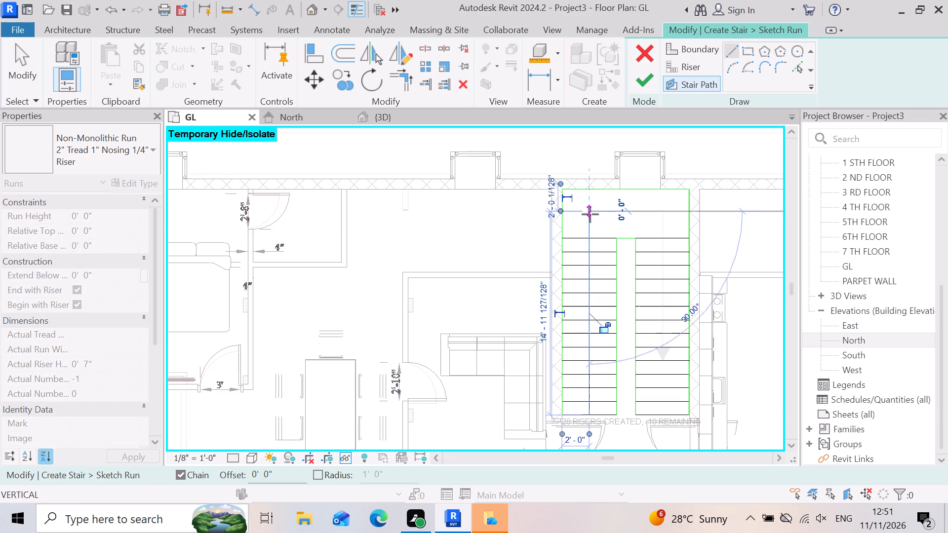
click(664, 214)
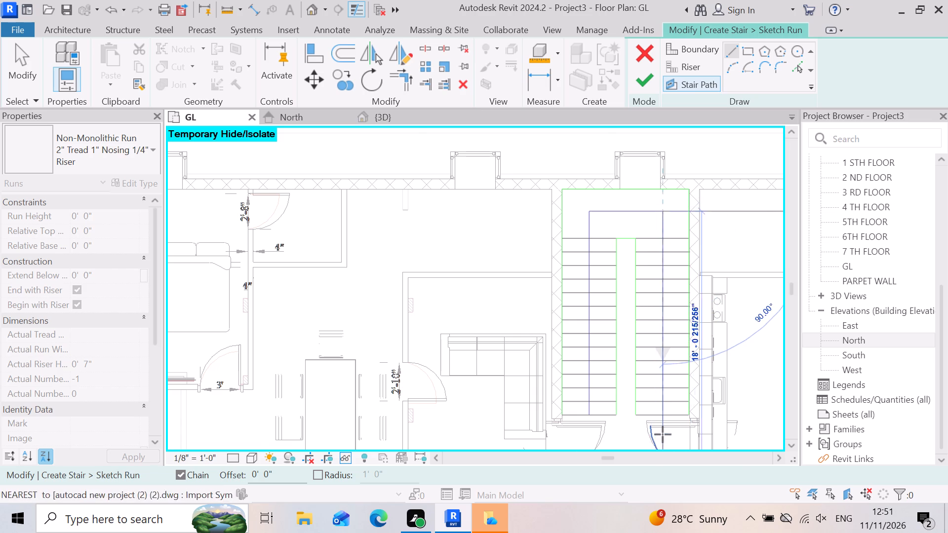
scroll(668, 428, up, 6)
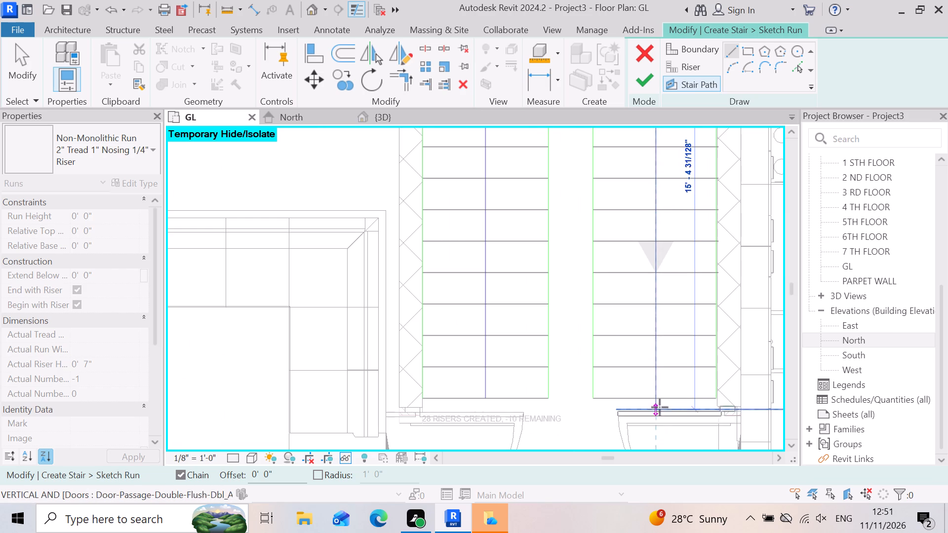
click(658, 398)
scroll(632, 376, down, 2)
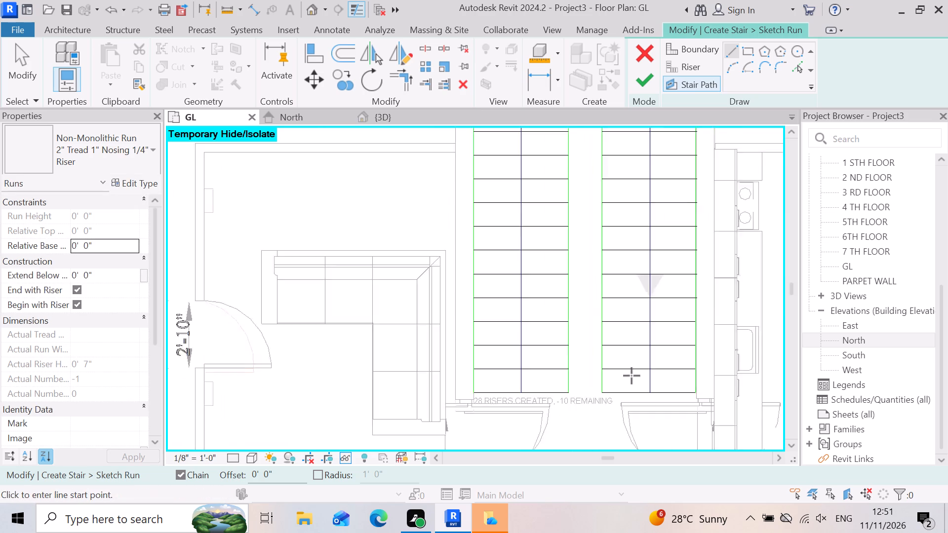
scroll(632, 376, down, 6)
key(Escape)
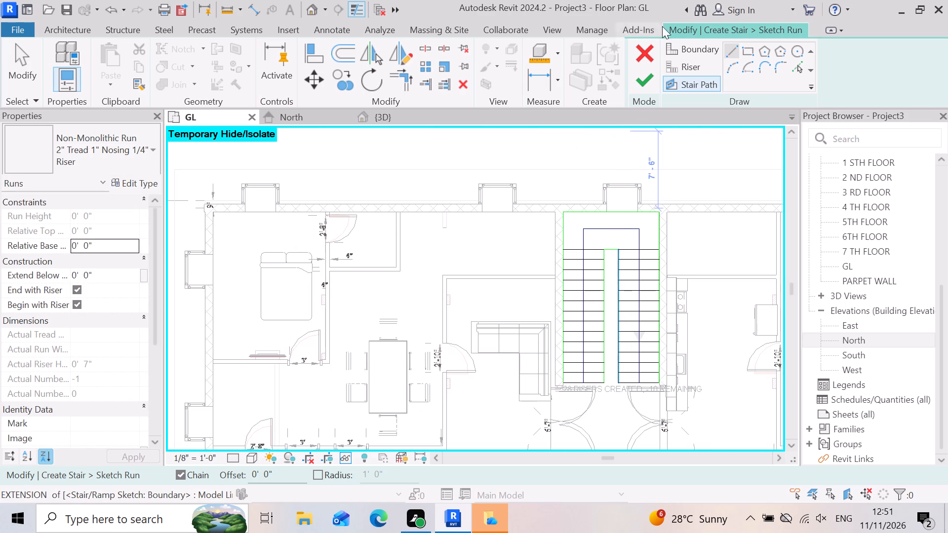
click(650, 78)
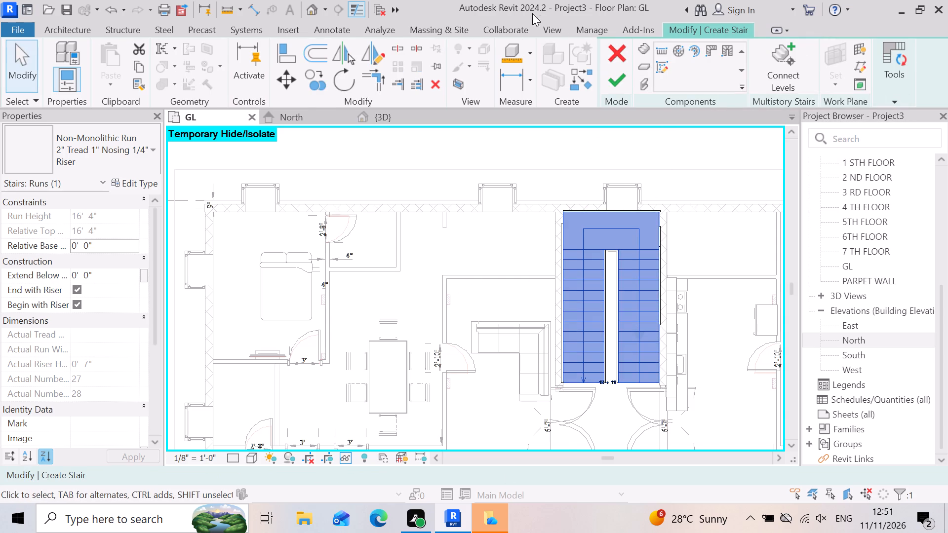
click(616, 85)
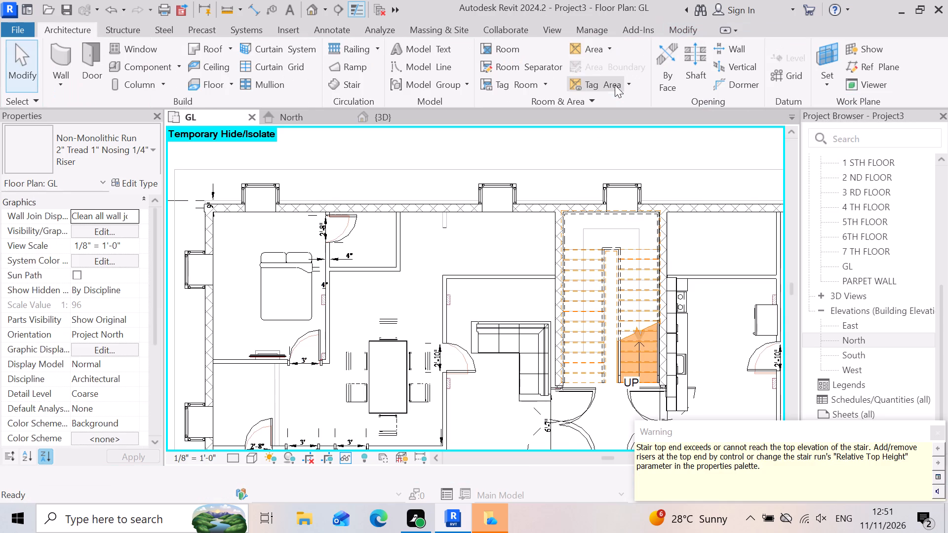
Edit the new stair to flip its up direction so it climbs from the sofa-side flight, and finish the edit.
click(584, 298)
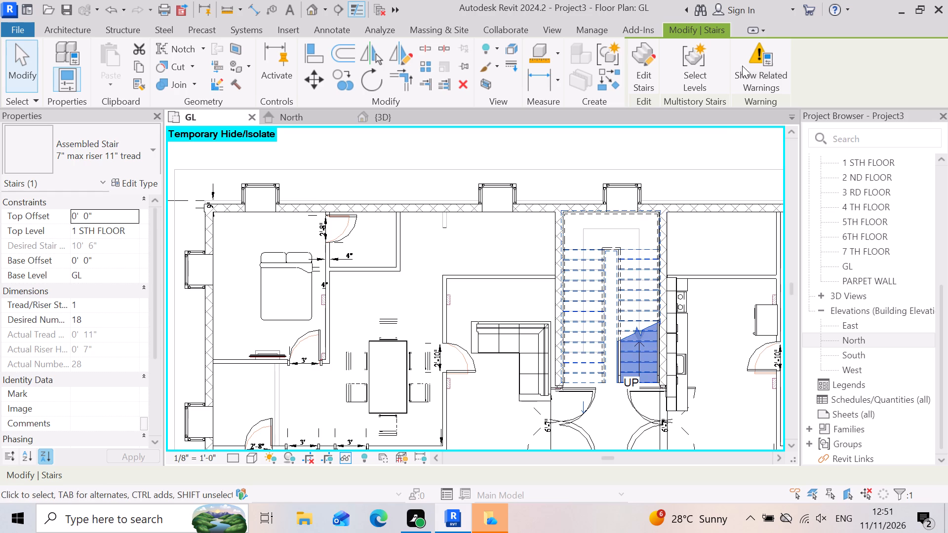
click(638, 87)
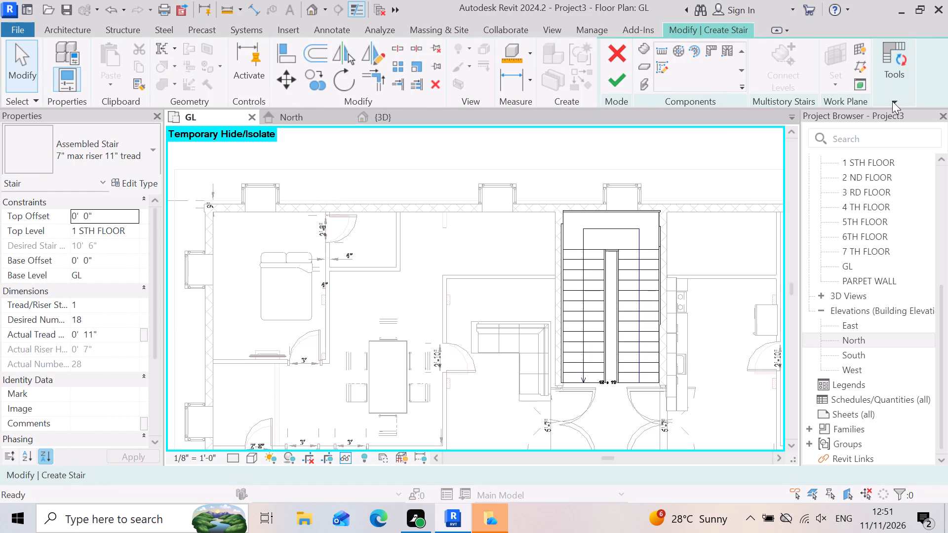
click(892, 101)
click(891, 135)
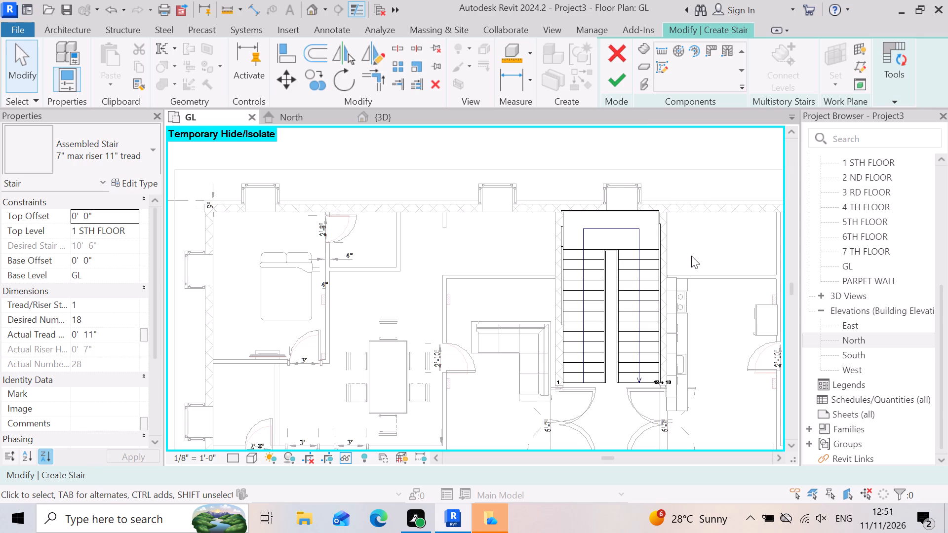
click(617, 90)
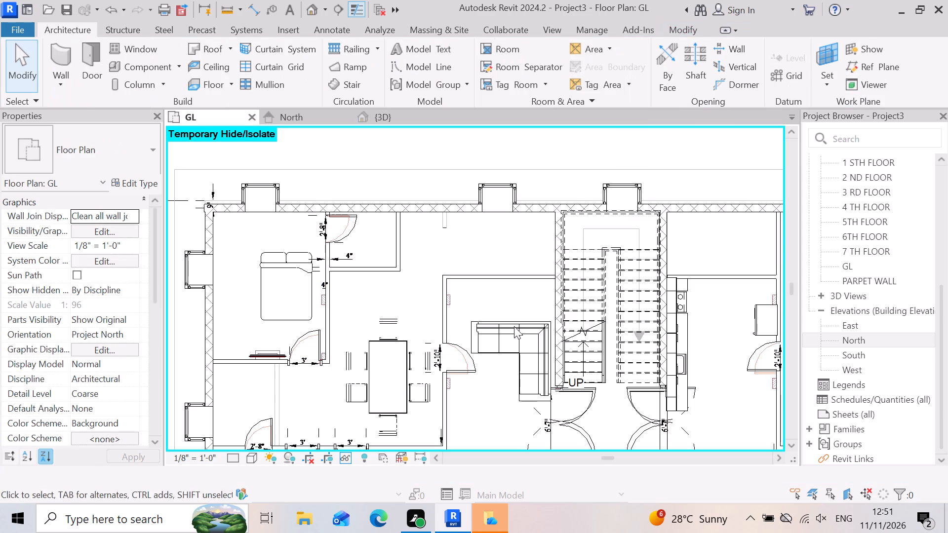
Reset the temporary hide/isolate in the GL plan.
scroll(501, 316, down, 9)
click(272, 414)
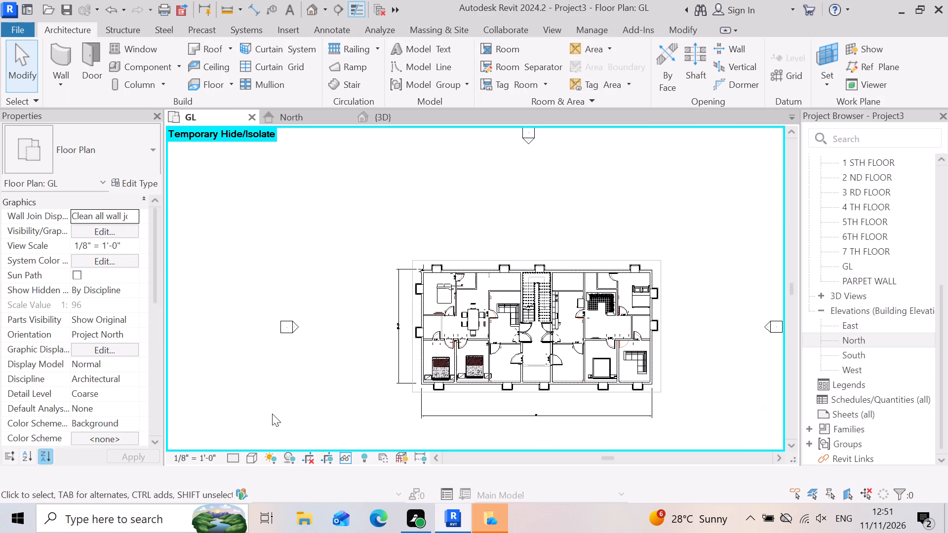
text(hr)
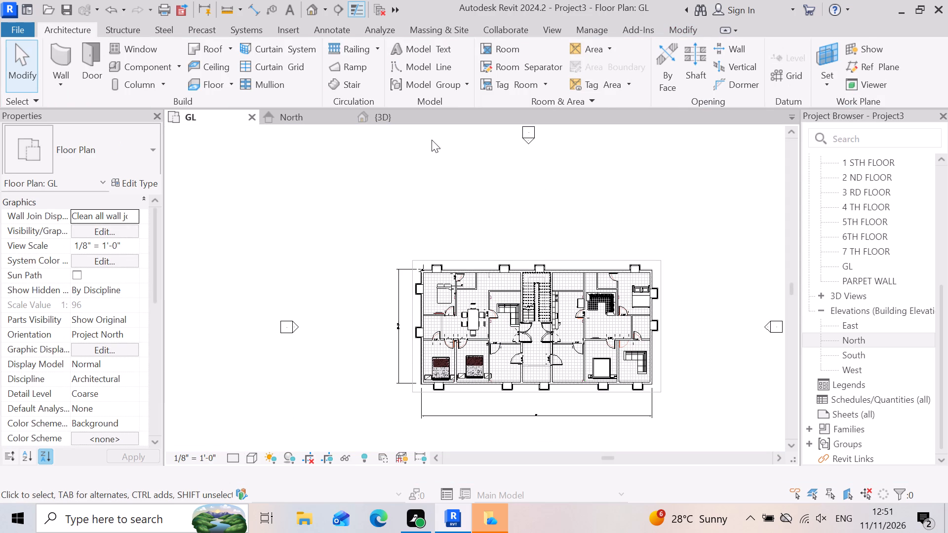
Examine the new two-flight stair, its railings and the surrounding furnished rooms in the 3D view.
click(421, 113)
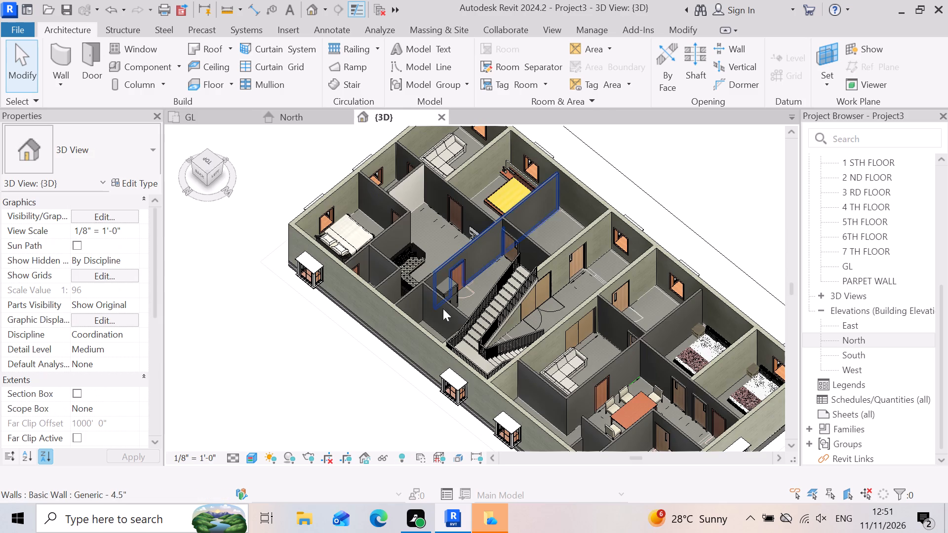
scroll(577, 344, up, 5)
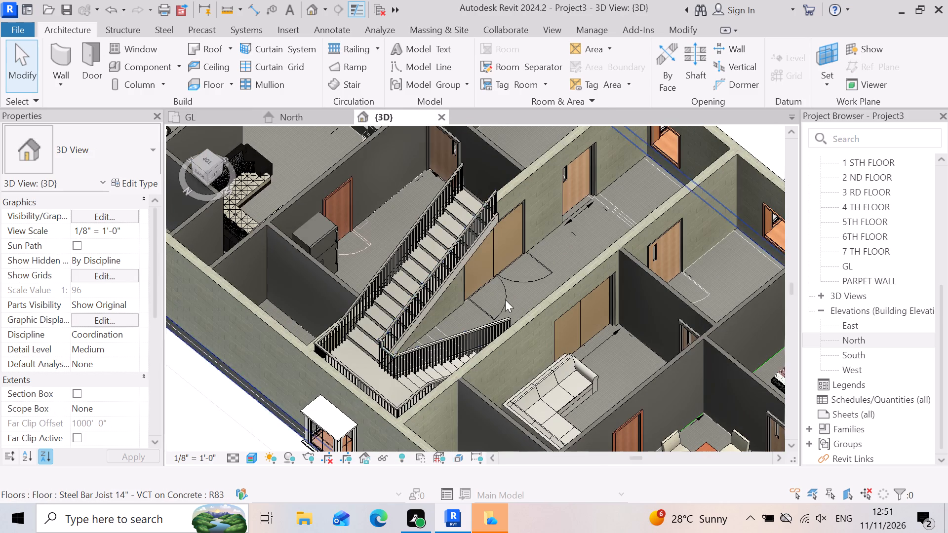
scroll(512, 284, up, 6)
scroll(487, 324, up, 12)
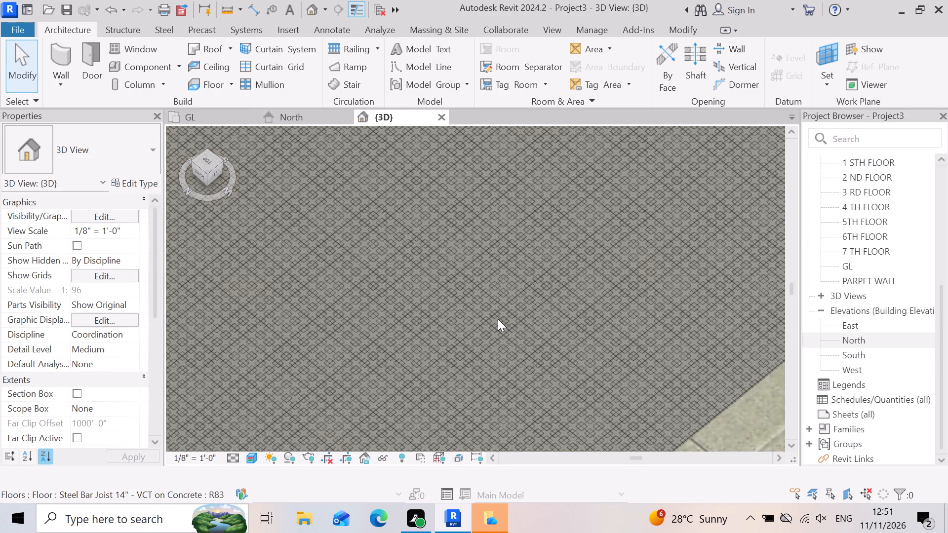
scroll(594, 359, up, 17)
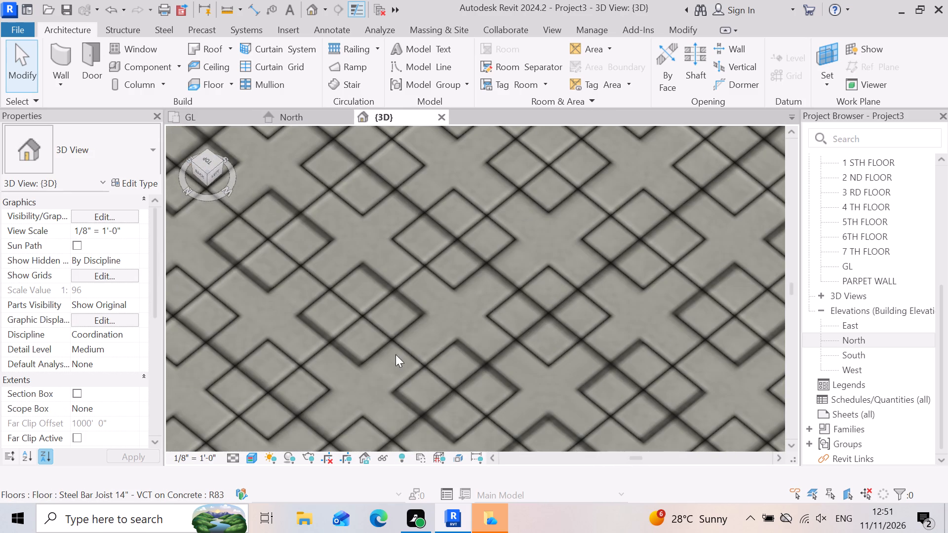
scroll(451, 368, up, 4)
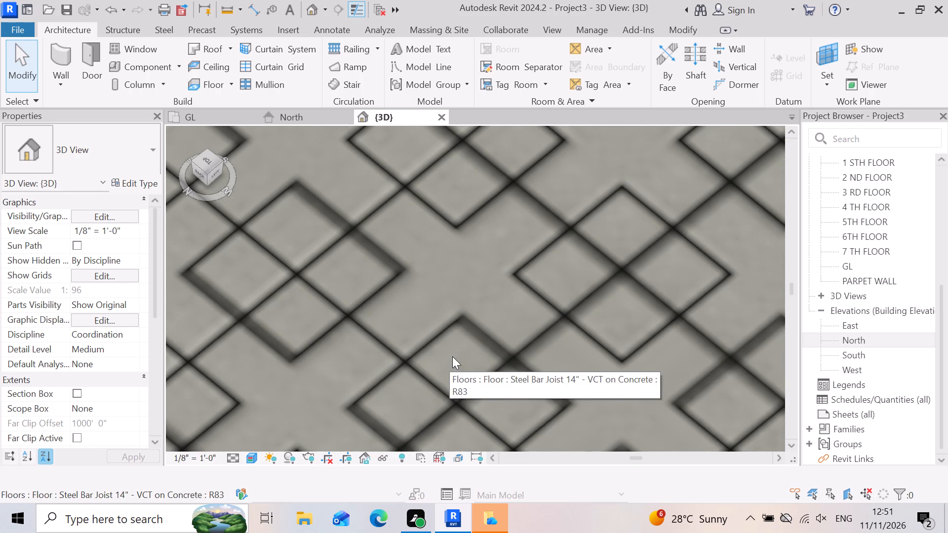
scroll(635, 221, down, 20)
scroll(635, 221, down, 10)
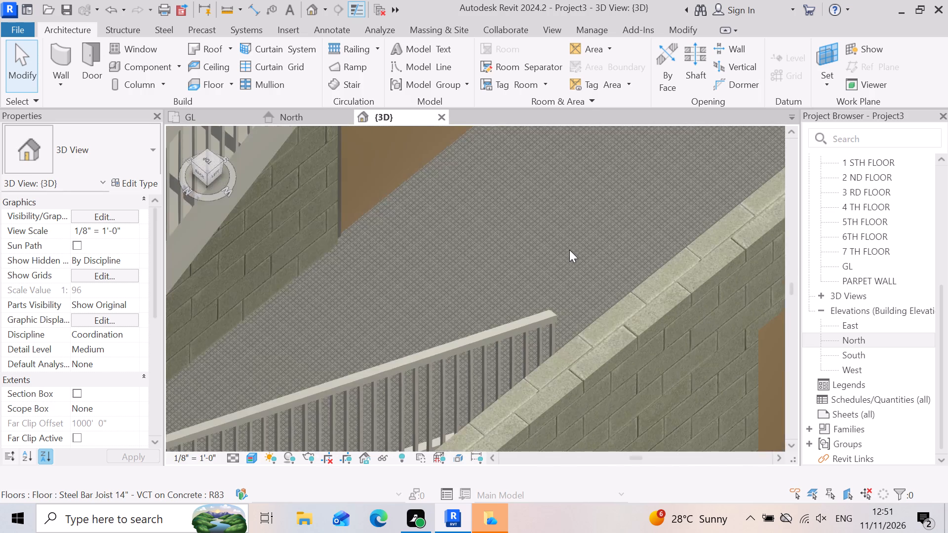
scroll(569, 250, down, 17)
click(460, 379)
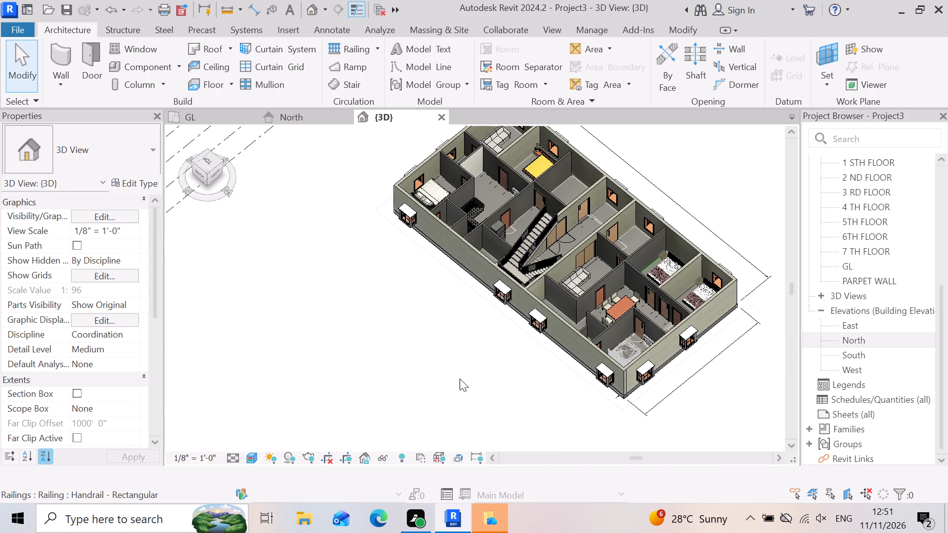
scroll(620, 377, up, 8)
scroll(538, 435, up, 5)
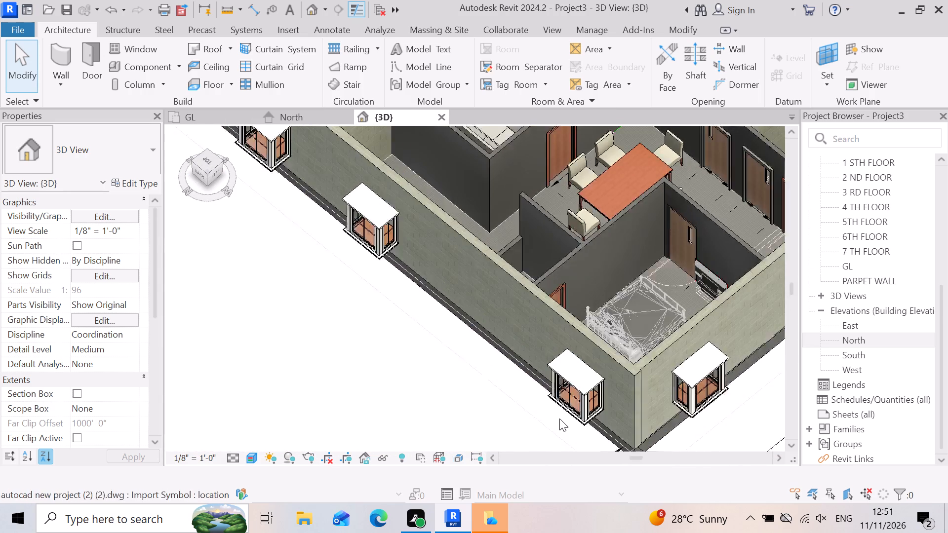
scroll(559, 419, up, 2)
scroll(727, 430, down, 8)
scroll(398, 399, down, 4)
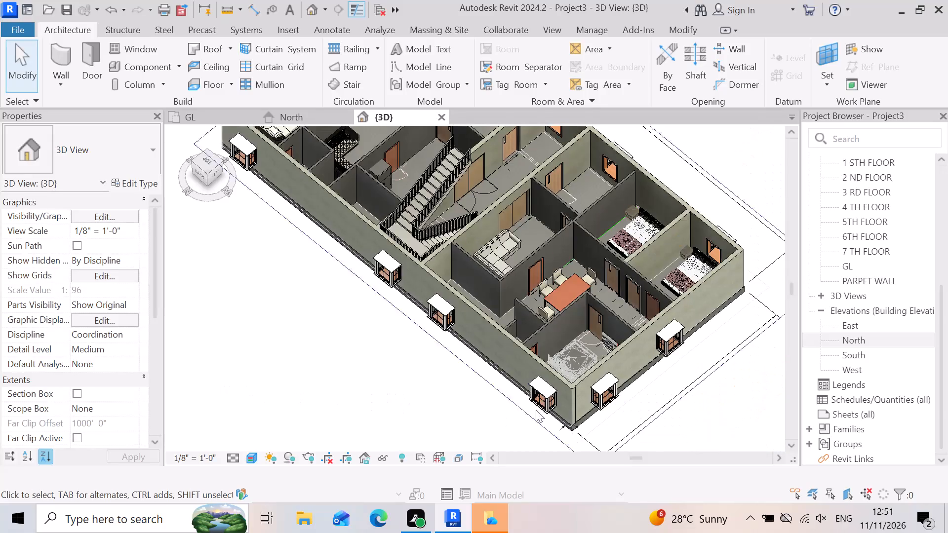
scroll(540, 407, down, 3)
scroll(462, 263, up, 2)
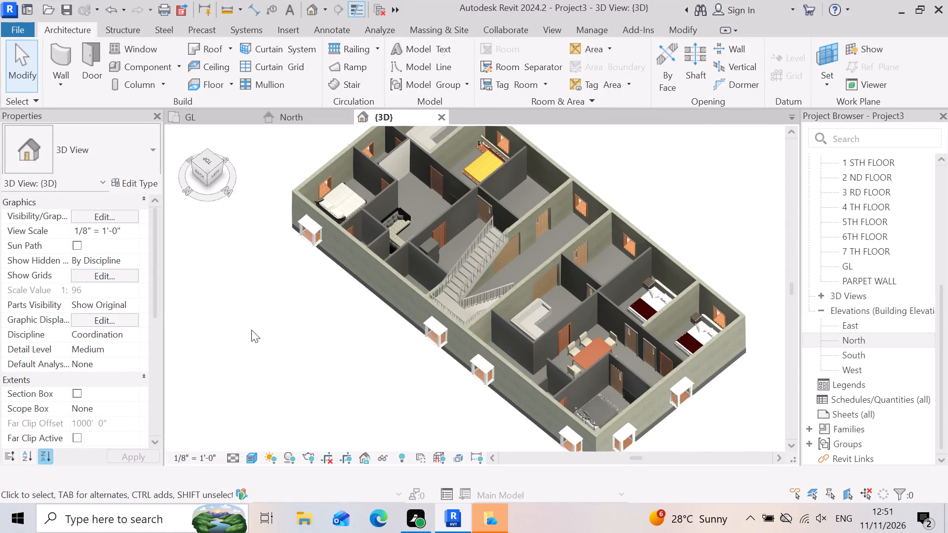
scroll(490, 235, up, 8)
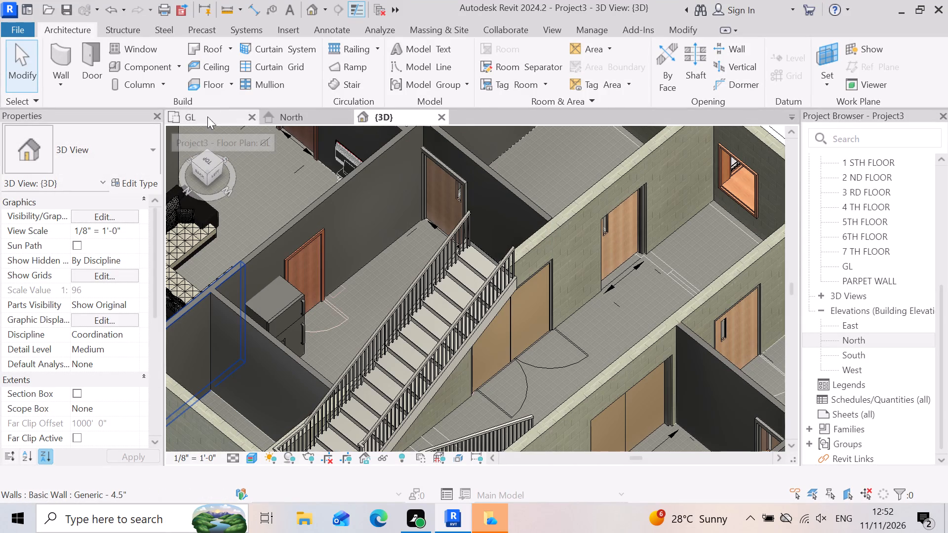
scroll(255, 98, down, 3)
scroll(481, 204, down, 5)
scroll(464, 250, down, 1)
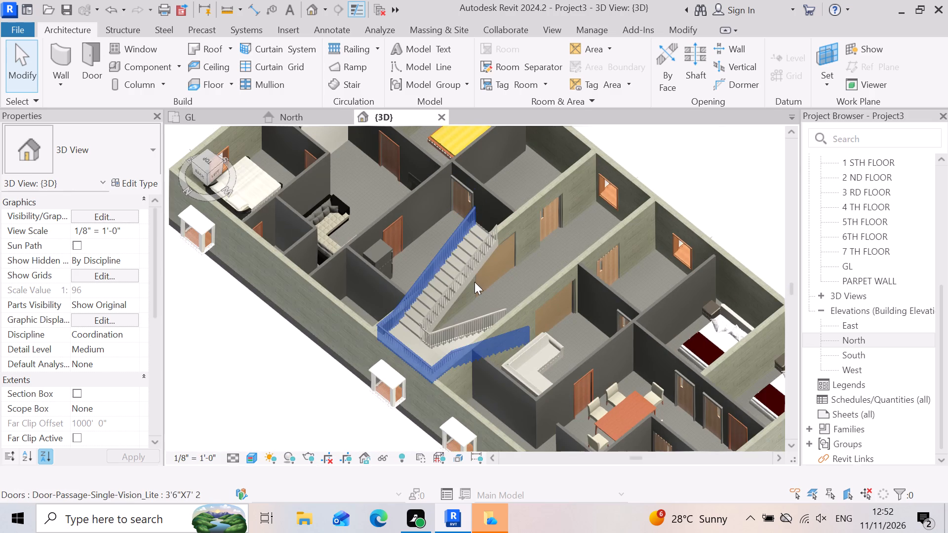
scroll(476, 281, up, 2)
scroll(474, 320, down, 3)
scroll(315, 208, up, 7)
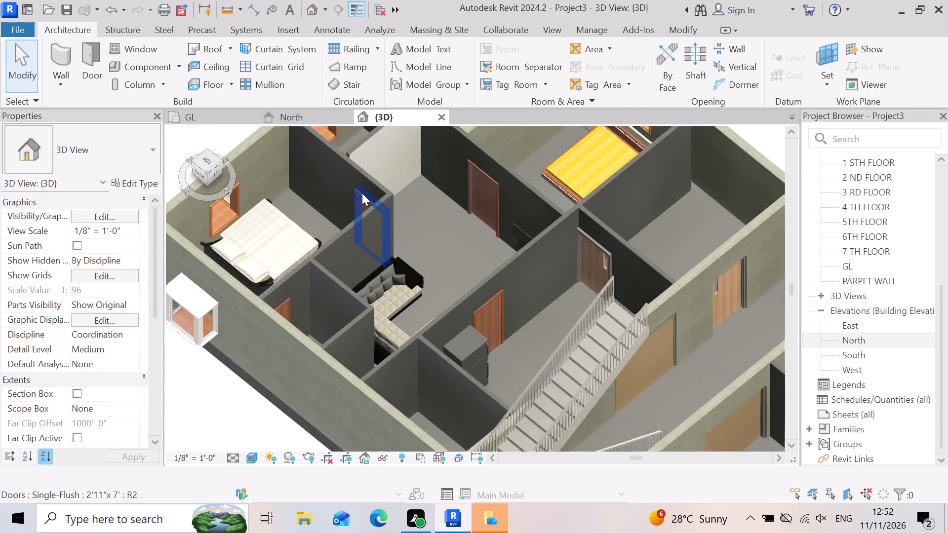
scroll(362, 193, up, 1)
scroll(345, 281, up, 3)
scroll(554, 266, up, 3)
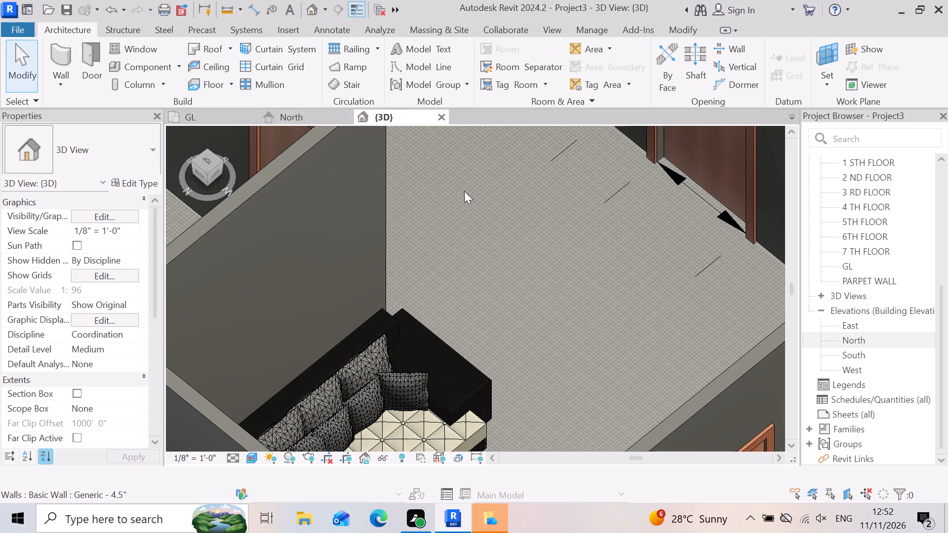
Search the Paint materials for "new", and look through the full project material list for a suitable finish.
click(493, 198)
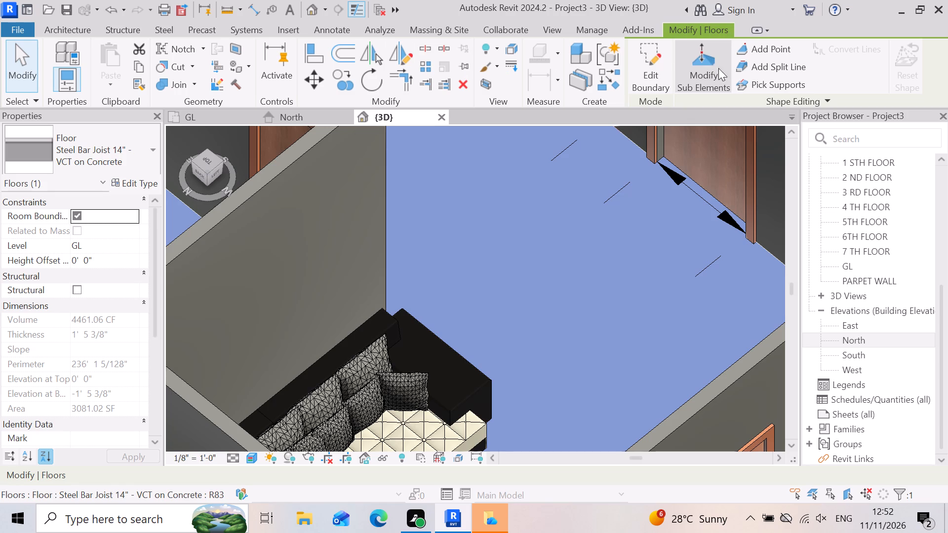
drag(374, 263, 379, 263)
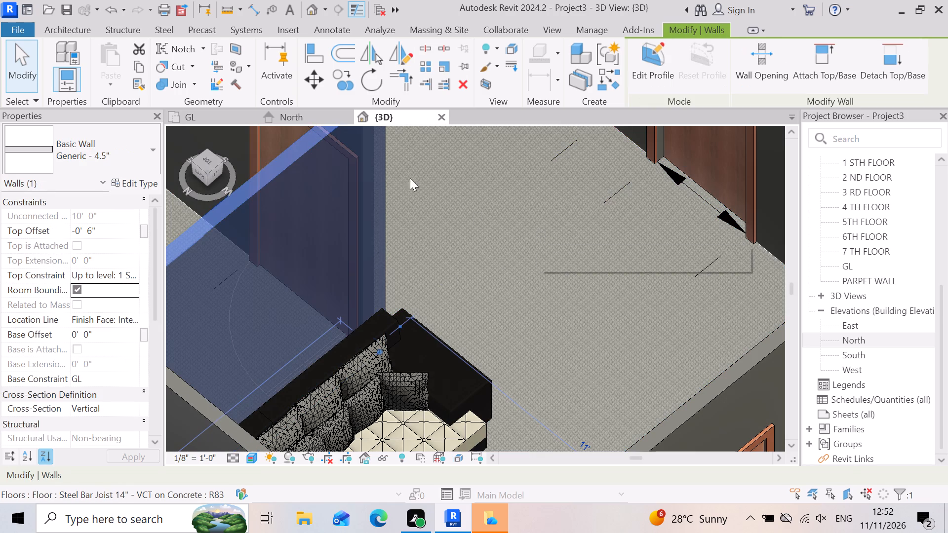
click(250, 69)
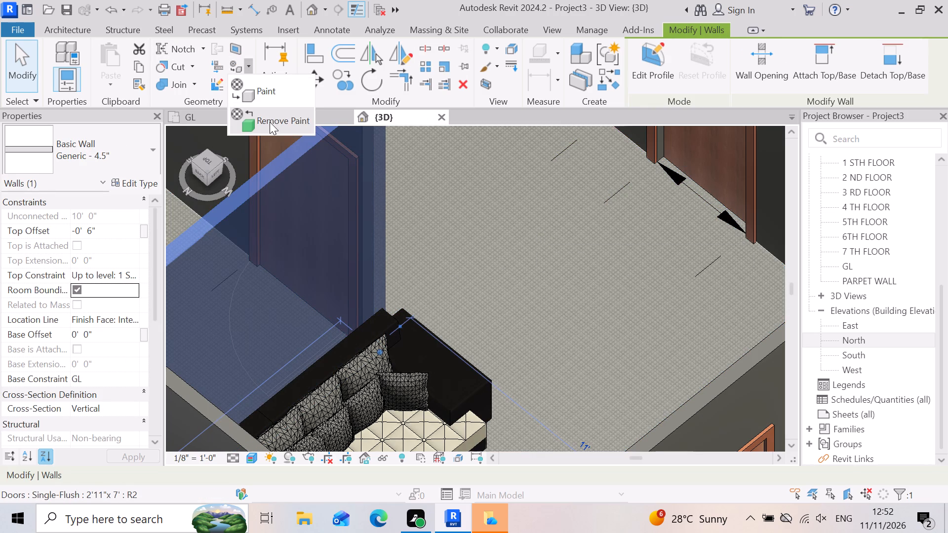
click(280, 101)
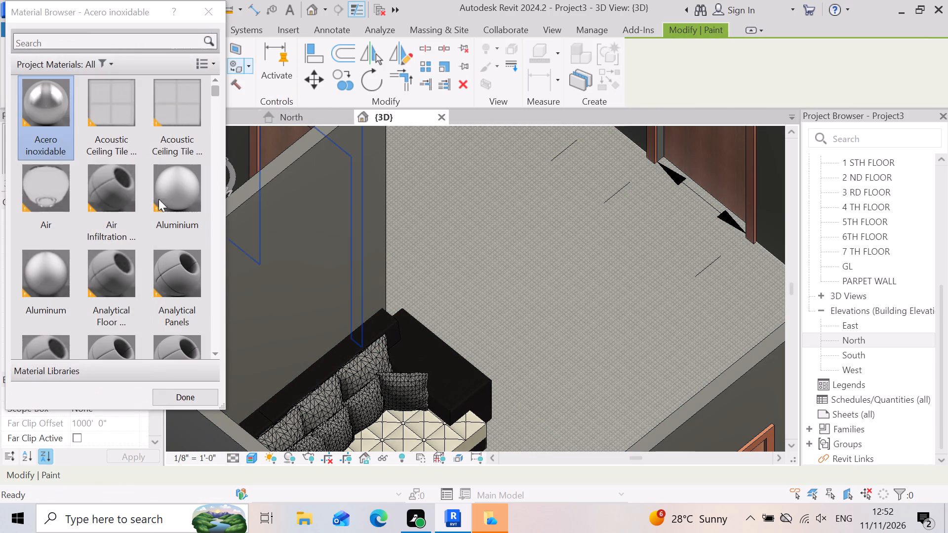
click(90, 44)
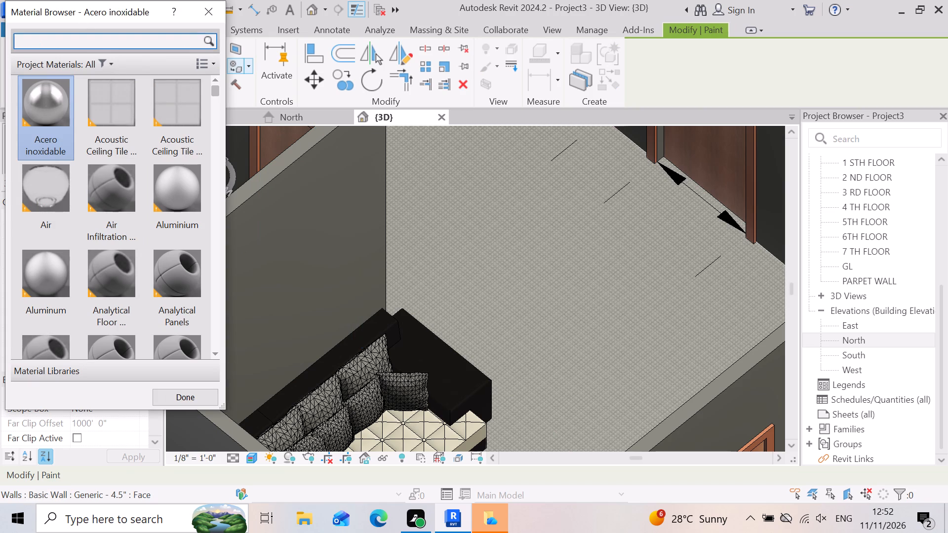
key(n)
text(ew)
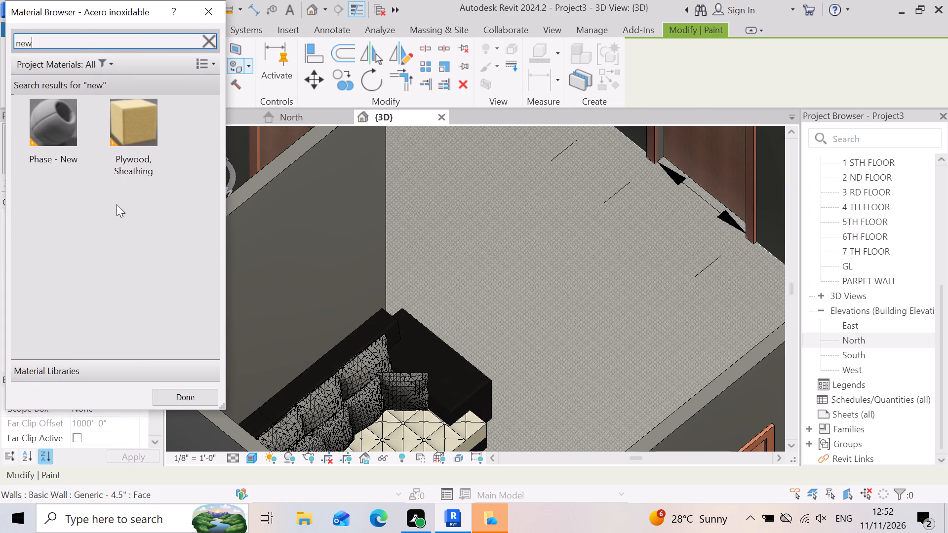
click(119, 35)
key(BackSpace)
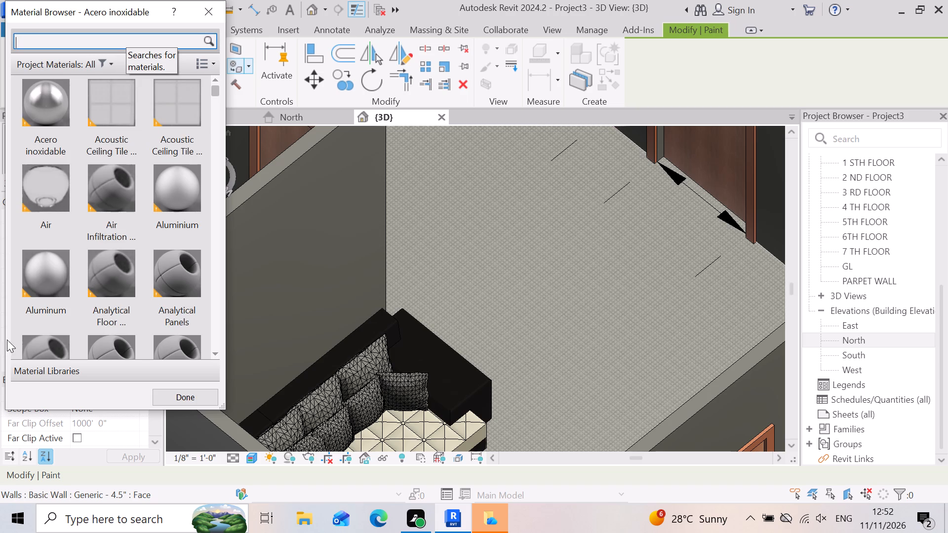
scroll(156, 289, down, 9)
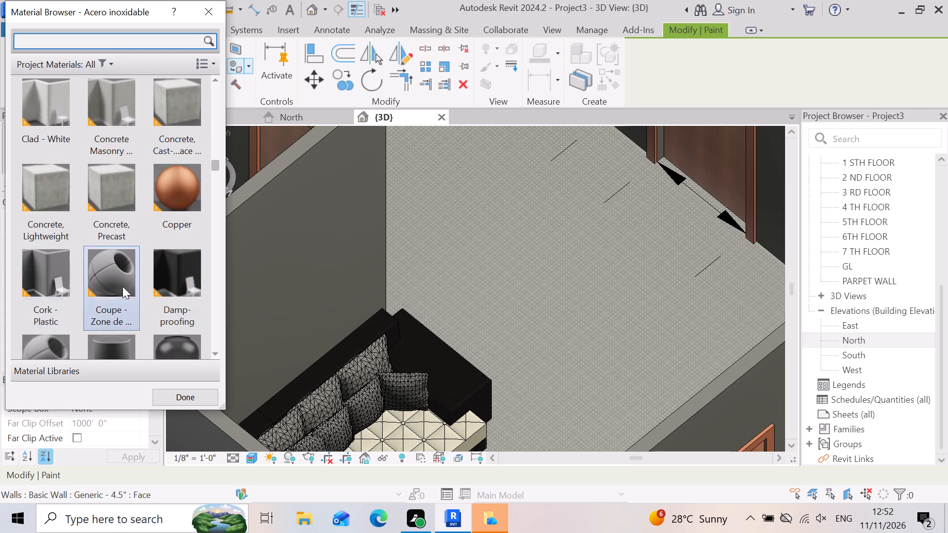
scroll(135, 281, down, 11)
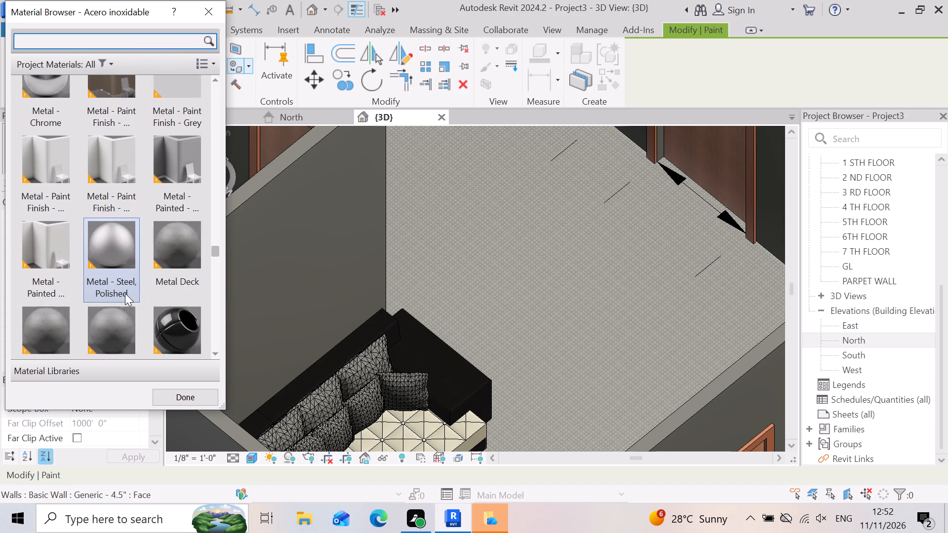
scroll(139, 269, down, 13)
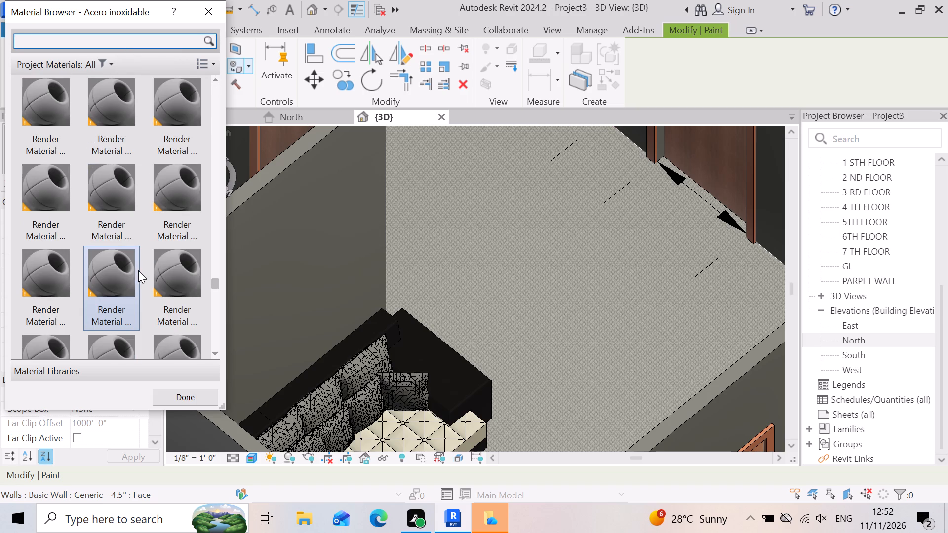
scroll(138, 270, down, 6)
scroll(132, 327, down, 5)
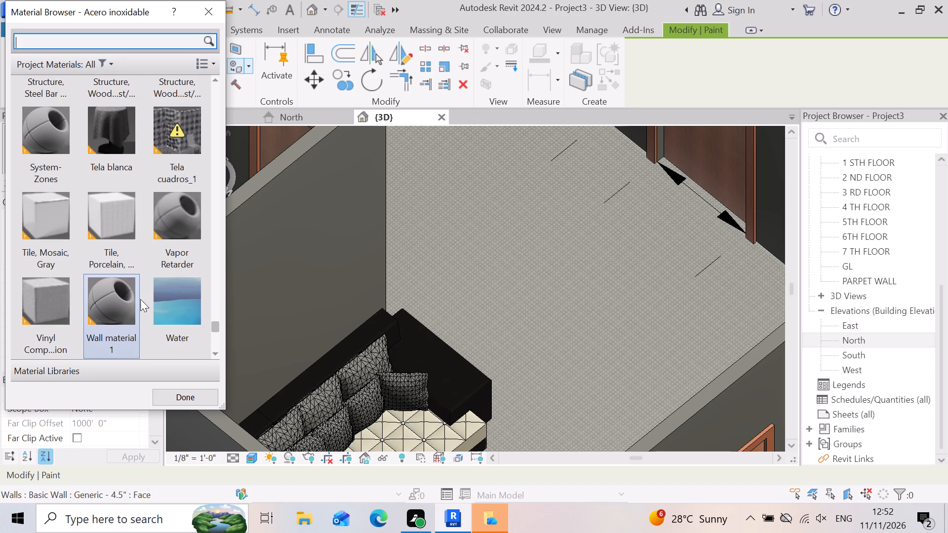
scroll(87, 315, up, 20)
scroll(87, 315, up, 4)
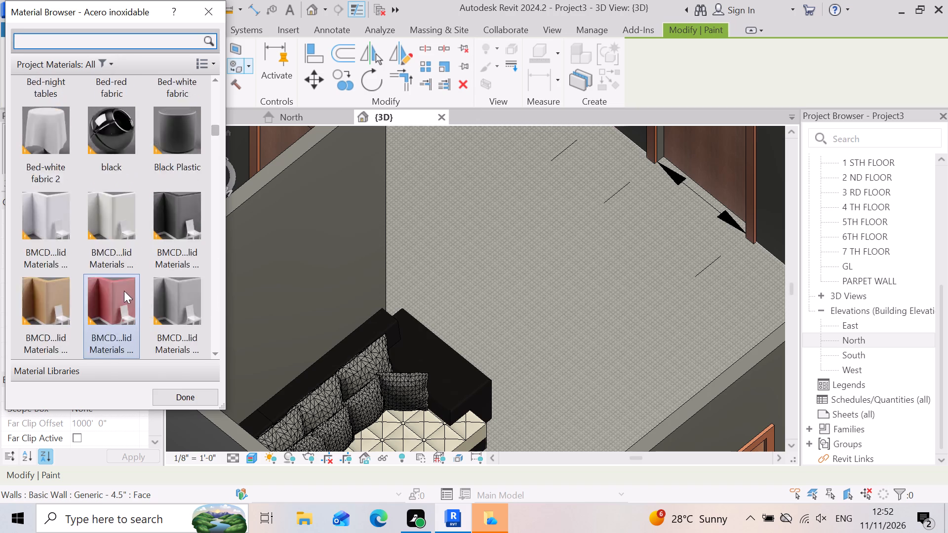
scroll(124, 291, up, 11)
scroll(61, 318, down, 9)
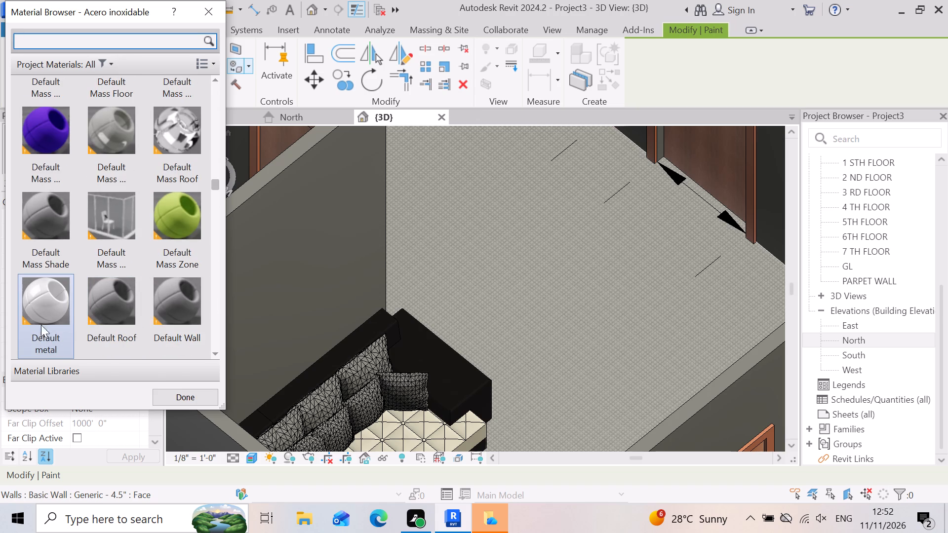
click(208, 14)
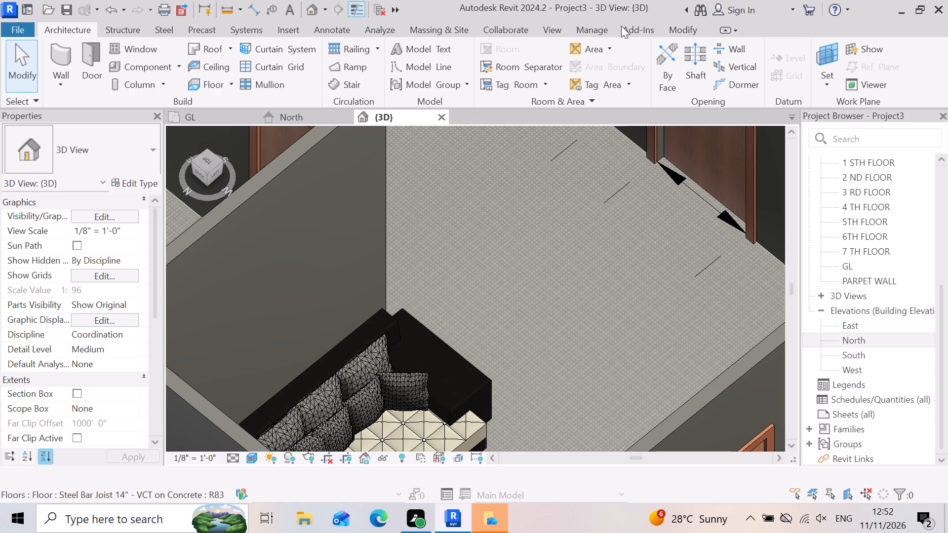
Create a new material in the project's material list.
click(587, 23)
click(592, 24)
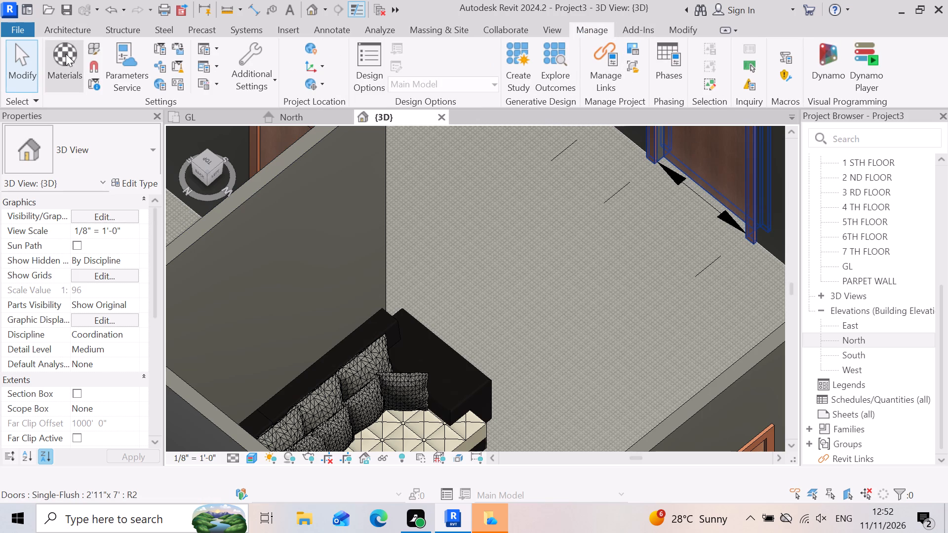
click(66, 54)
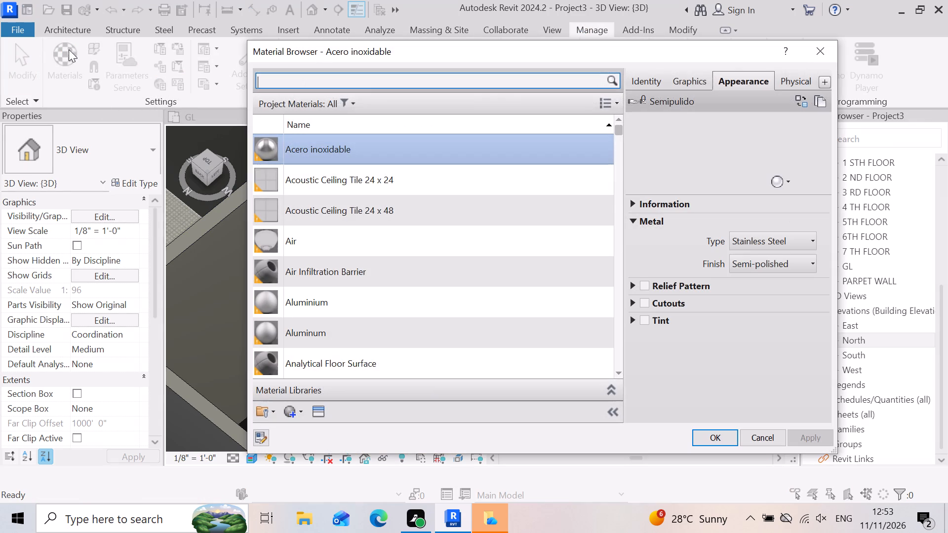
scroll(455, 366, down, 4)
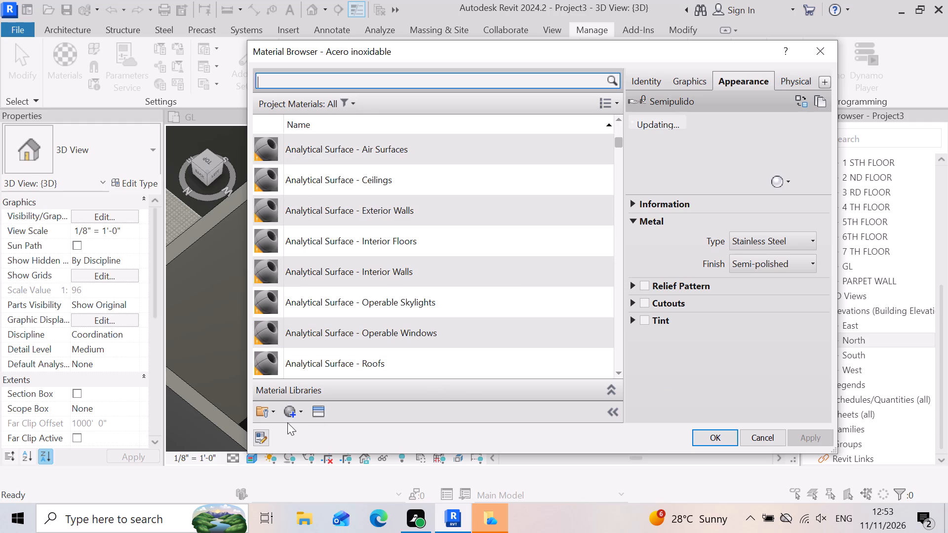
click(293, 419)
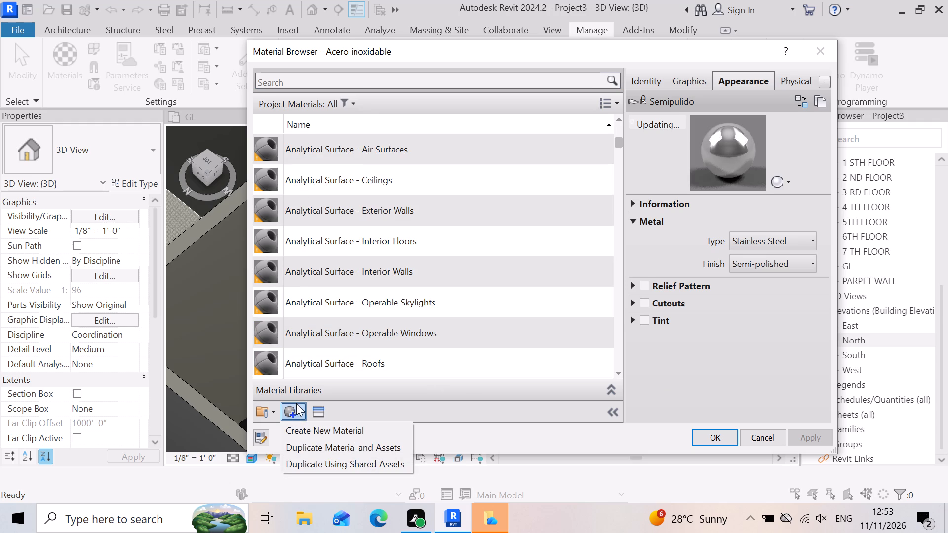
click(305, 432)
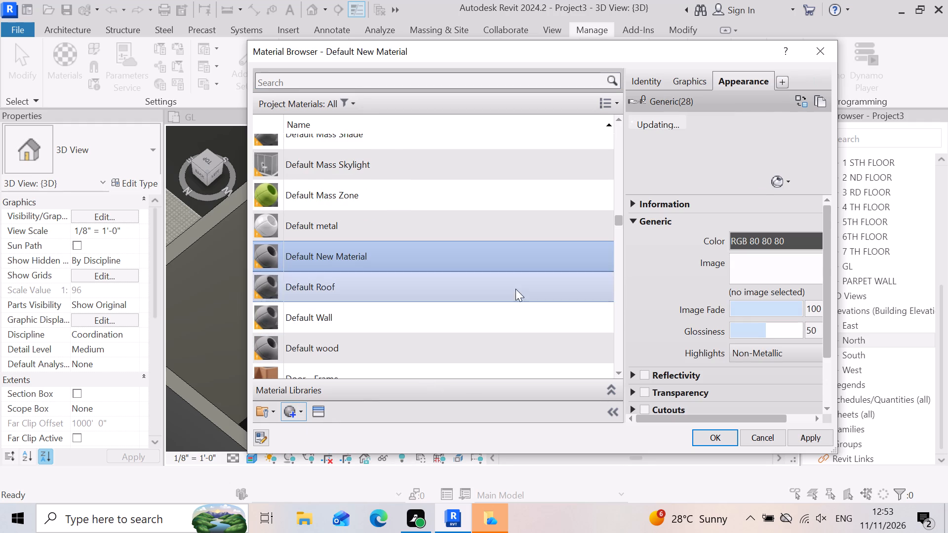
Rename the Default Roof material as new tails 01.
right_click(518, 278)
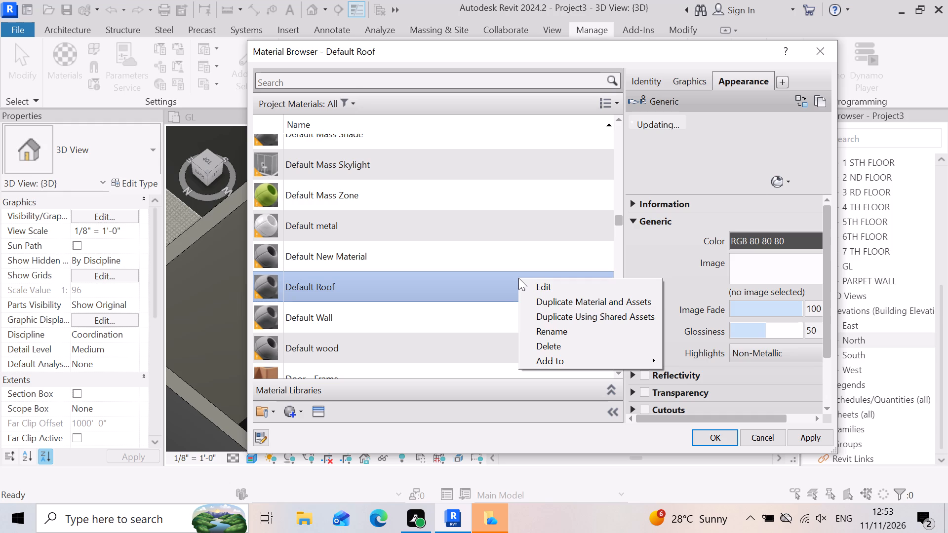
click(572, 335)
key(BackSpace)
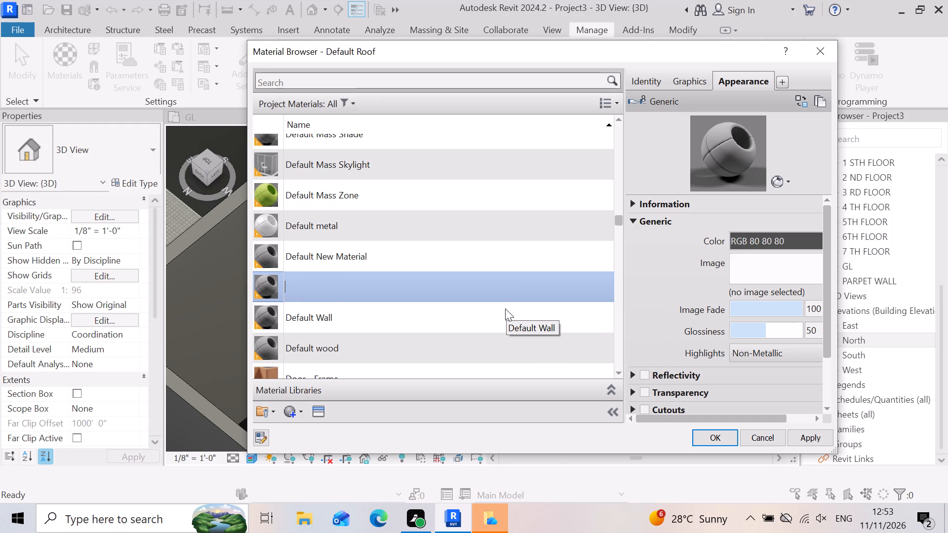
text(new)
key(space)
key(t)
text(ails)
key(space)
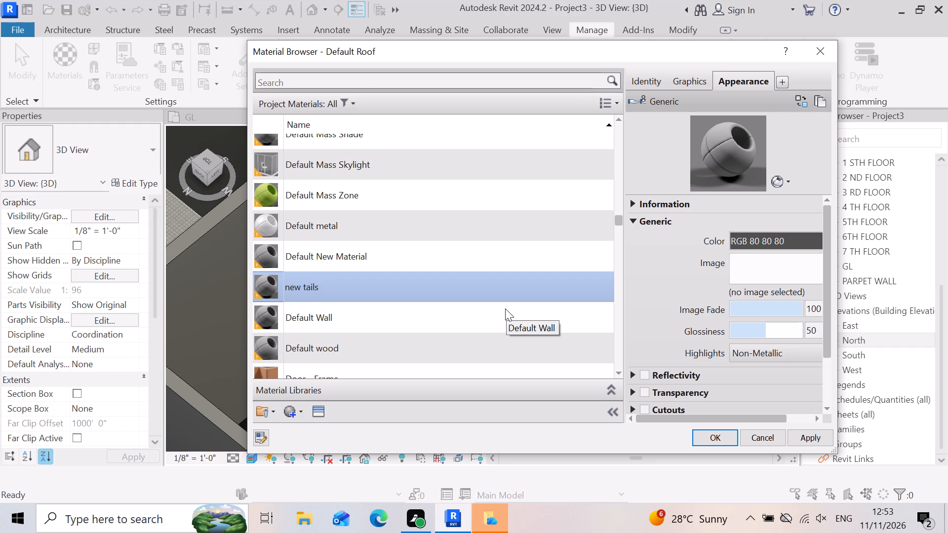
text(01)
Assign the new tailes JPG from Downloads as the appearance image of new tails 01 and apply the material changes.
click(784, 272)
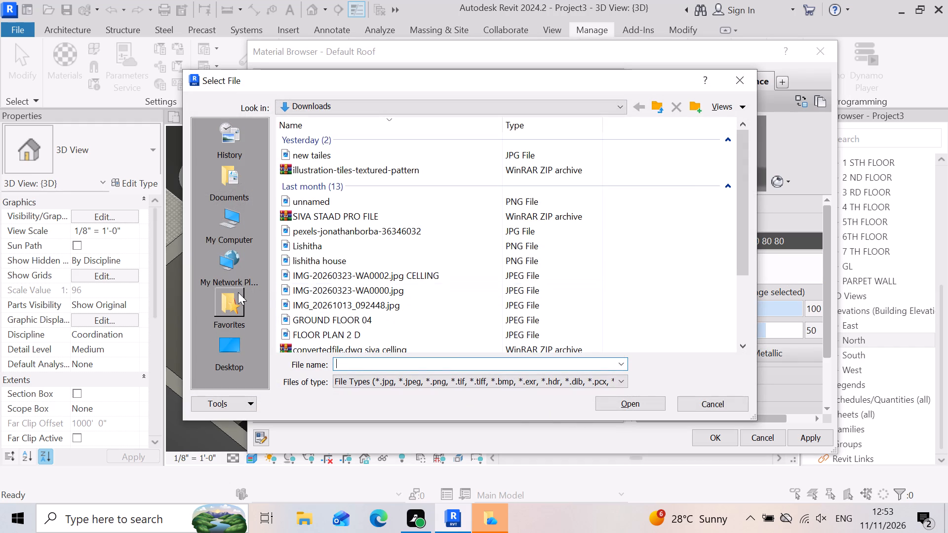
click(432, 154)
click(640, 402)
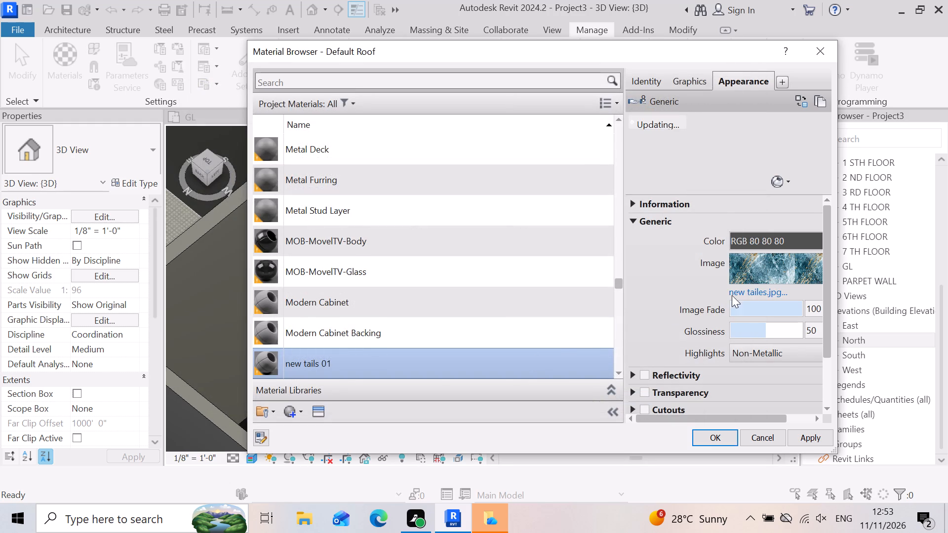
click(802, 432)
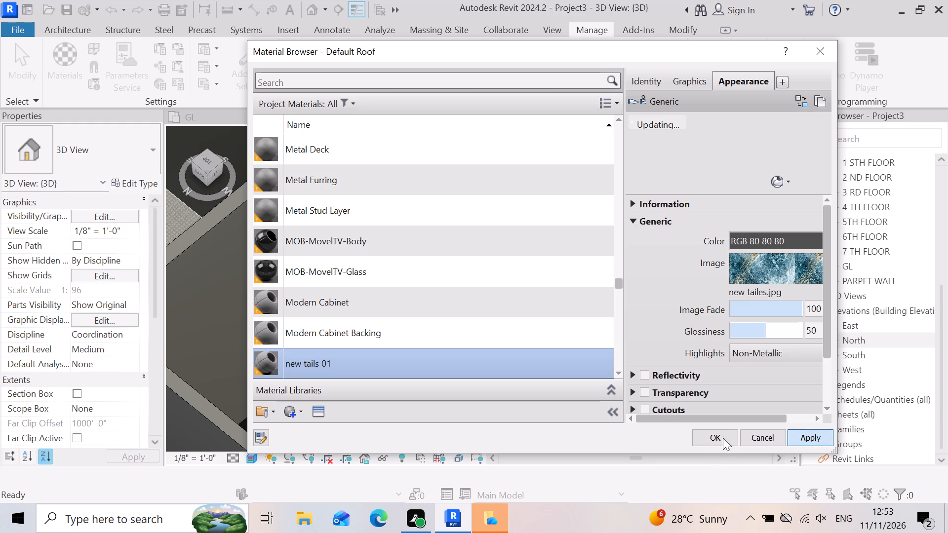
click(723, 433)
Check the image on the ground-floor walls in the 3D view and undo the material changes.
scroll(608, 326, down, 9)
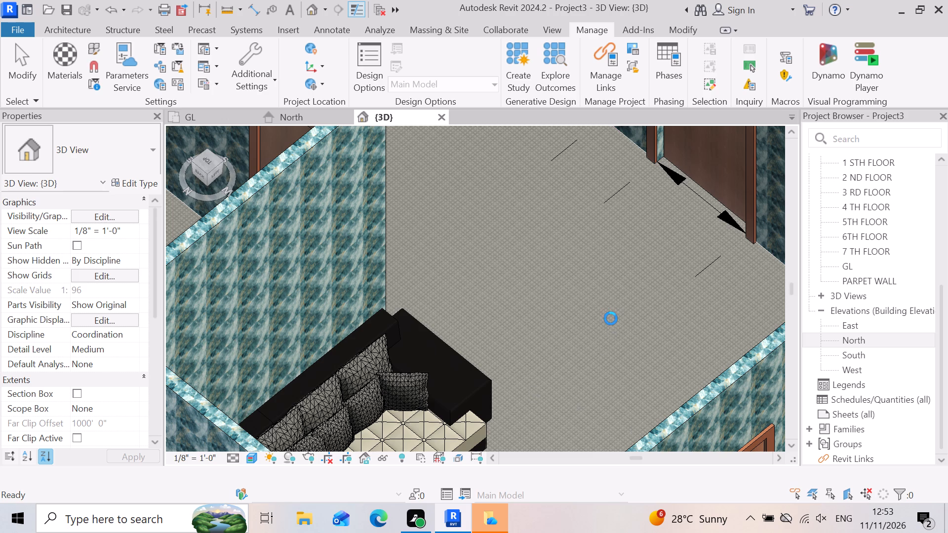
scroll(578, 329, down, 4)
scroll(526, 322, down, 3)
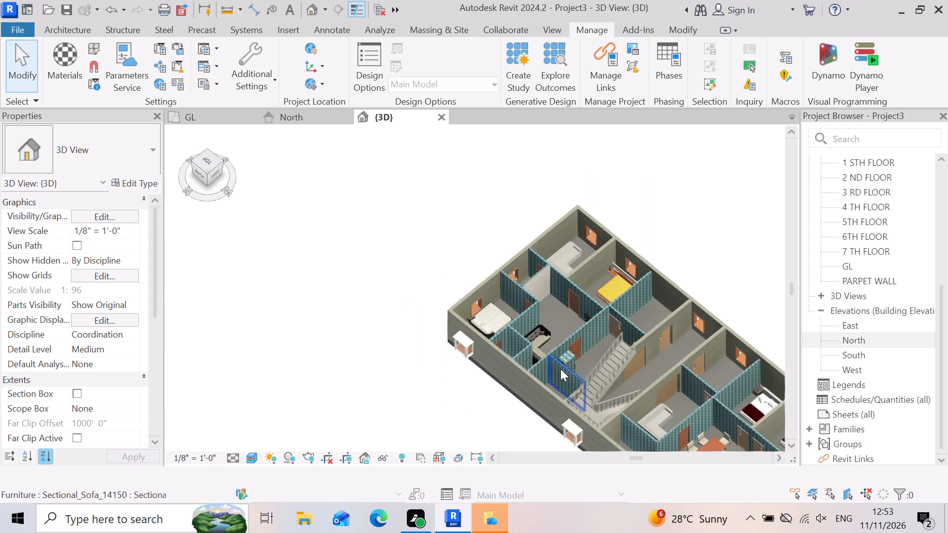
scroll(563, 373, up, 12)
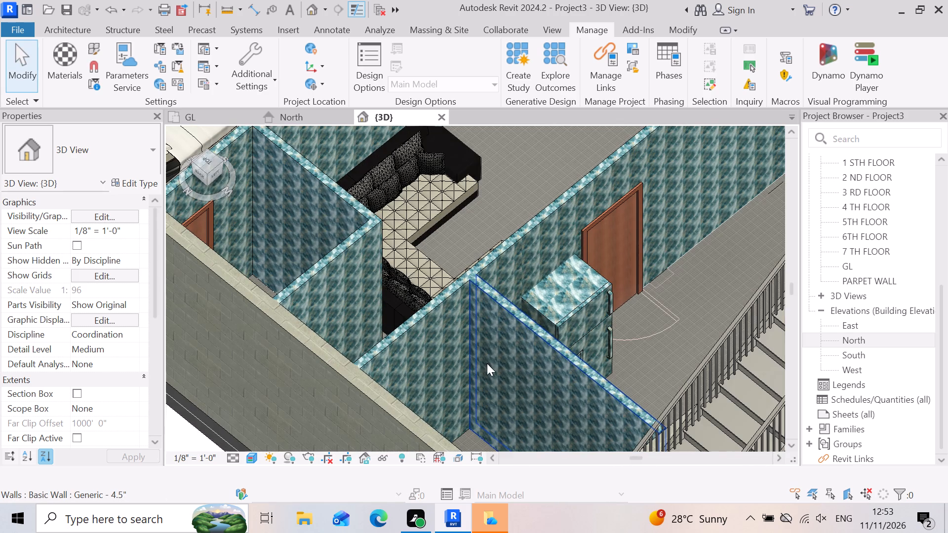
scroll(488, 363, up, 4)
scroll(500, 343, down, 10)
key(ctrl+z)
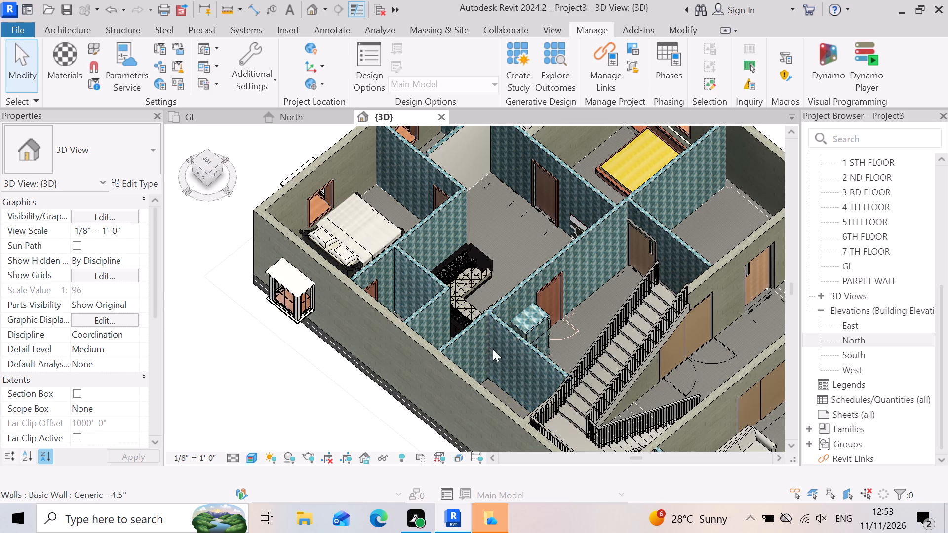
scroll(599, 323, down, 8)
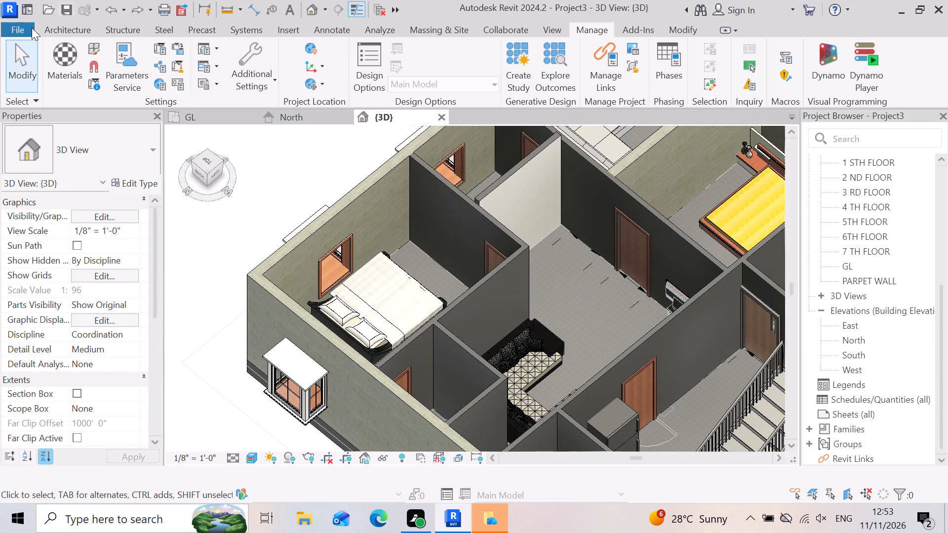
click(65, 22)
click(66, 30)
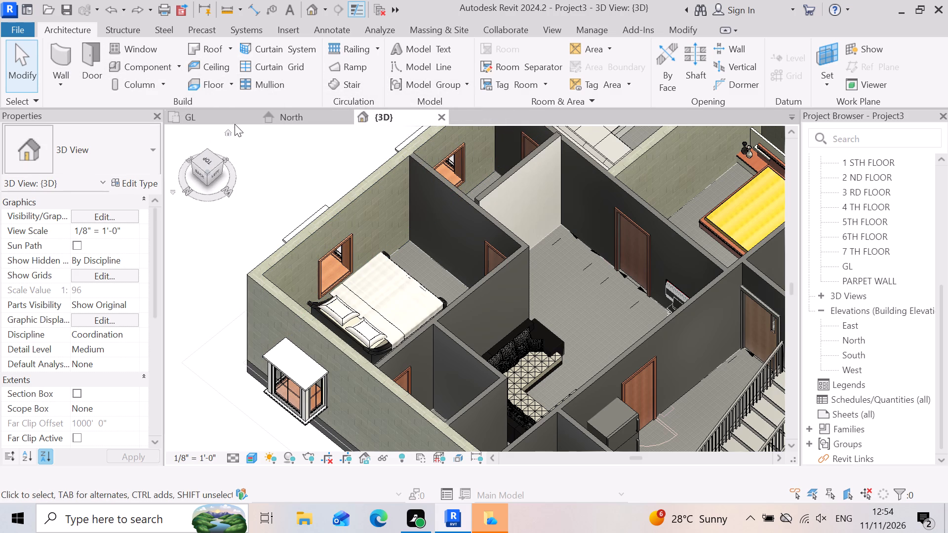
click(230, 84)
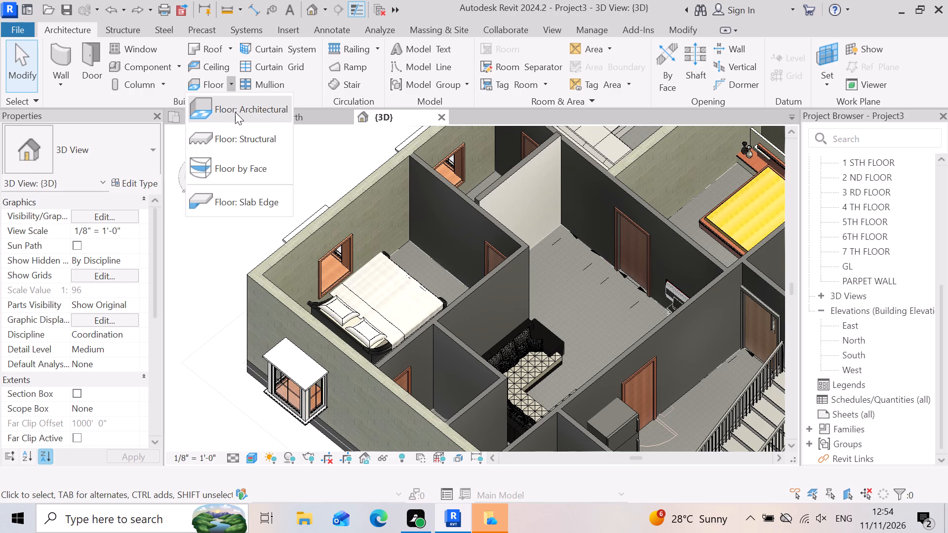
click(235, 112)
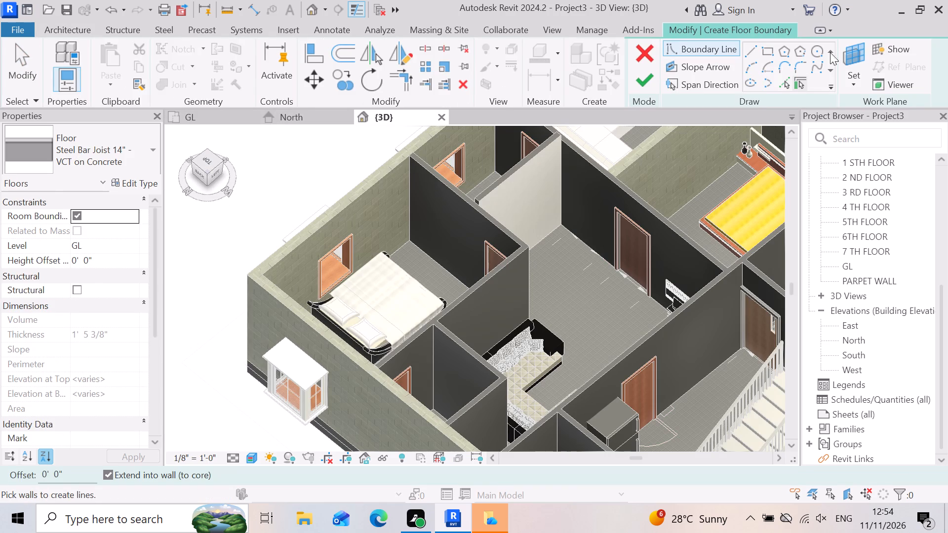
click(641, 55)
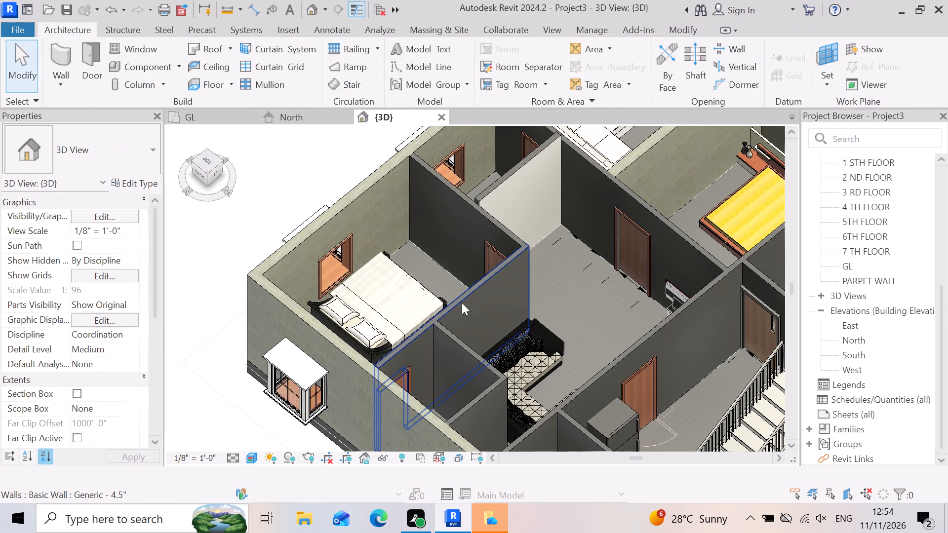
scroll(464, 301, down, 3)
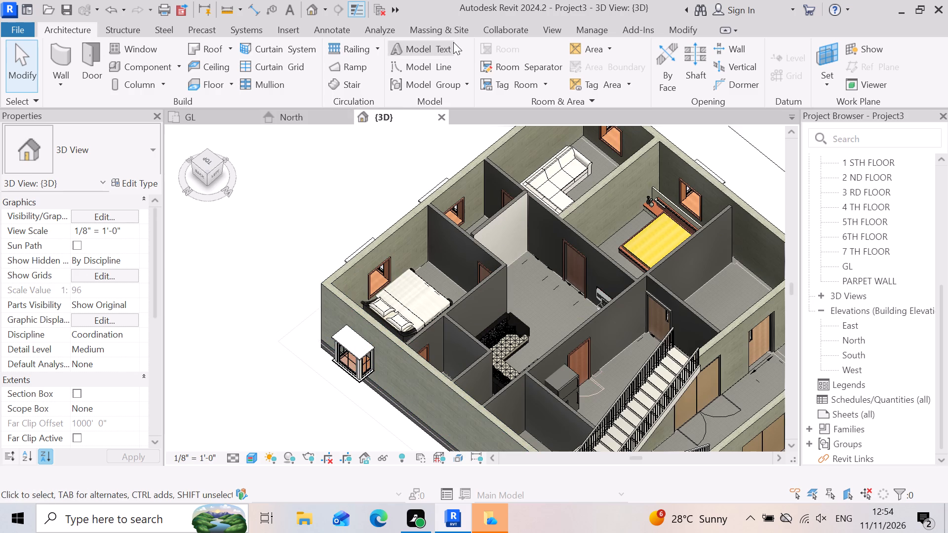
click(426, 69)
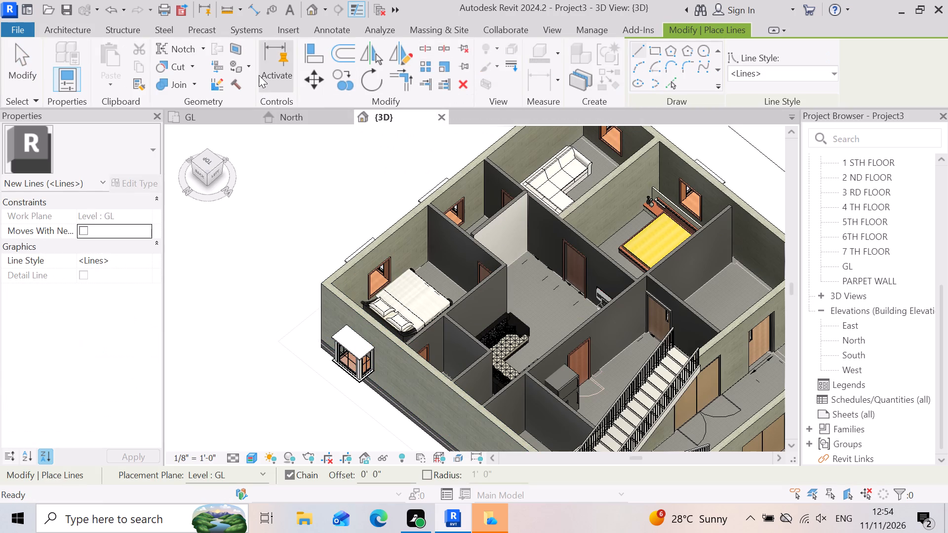
Start the Paint tool and search the project materials for new.
click(246, 65)
click(275, 97)
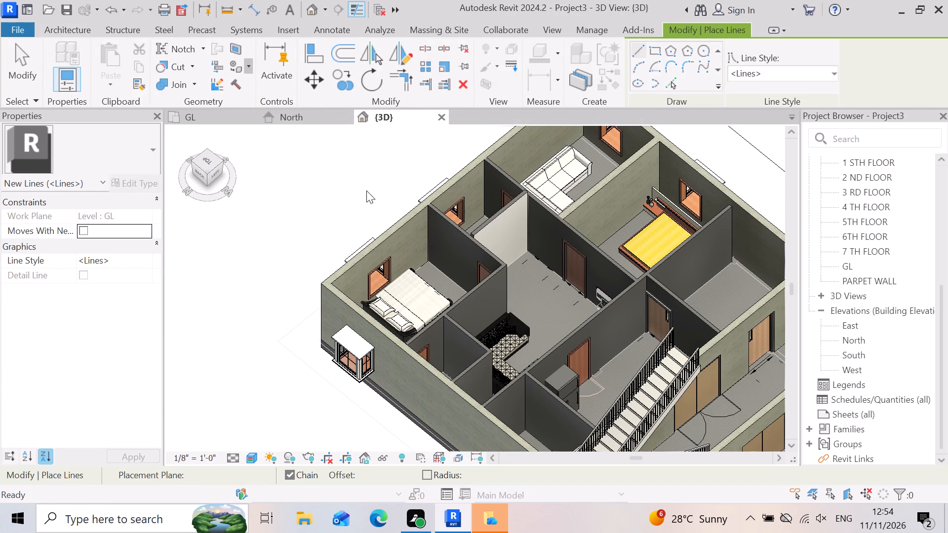
click(88, 36)
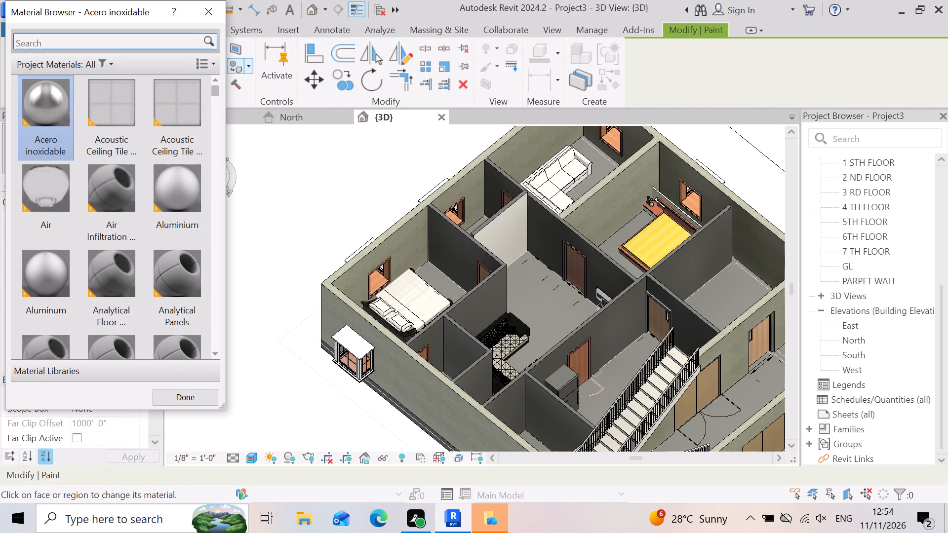
text(new)
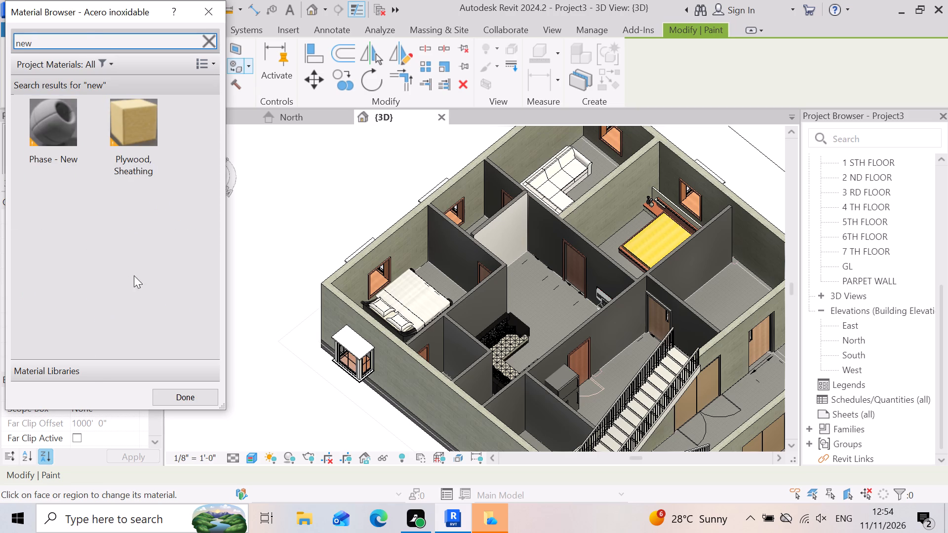
Clear the material search and look through the full project material list for the custom tile material.
key(BackSpace)
key(BackSpace)
key(BackSpace)
scroll(161, 271, down, 2)
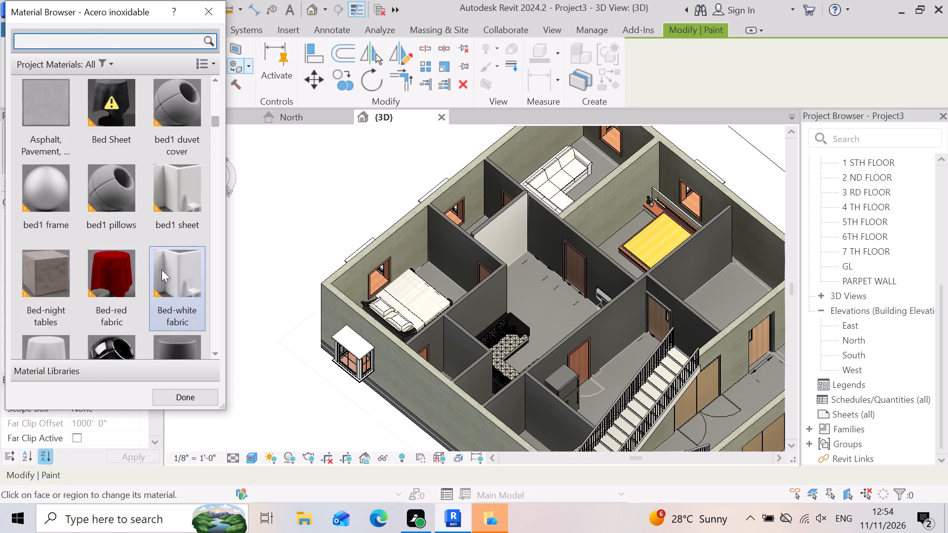
scroll(161, 269, down, 14)
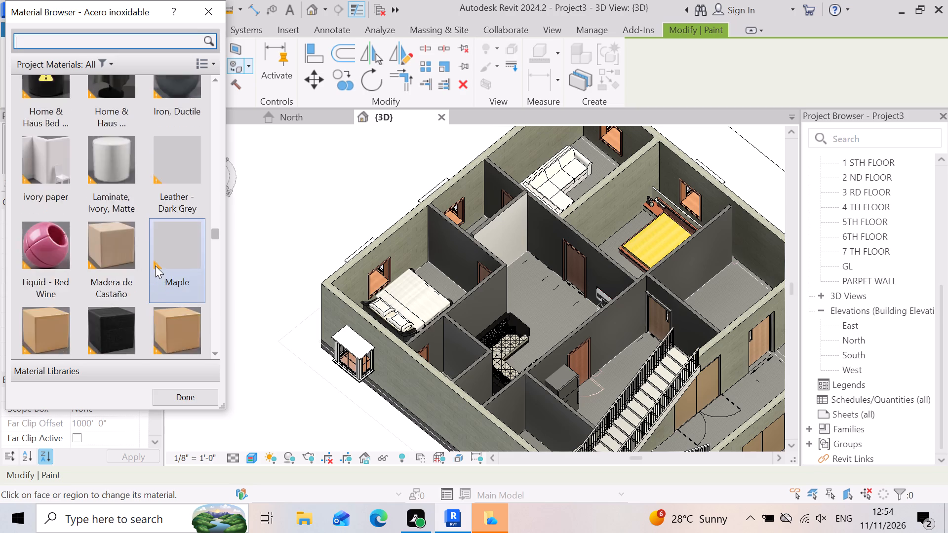
scroll(155, 266, down, 9)
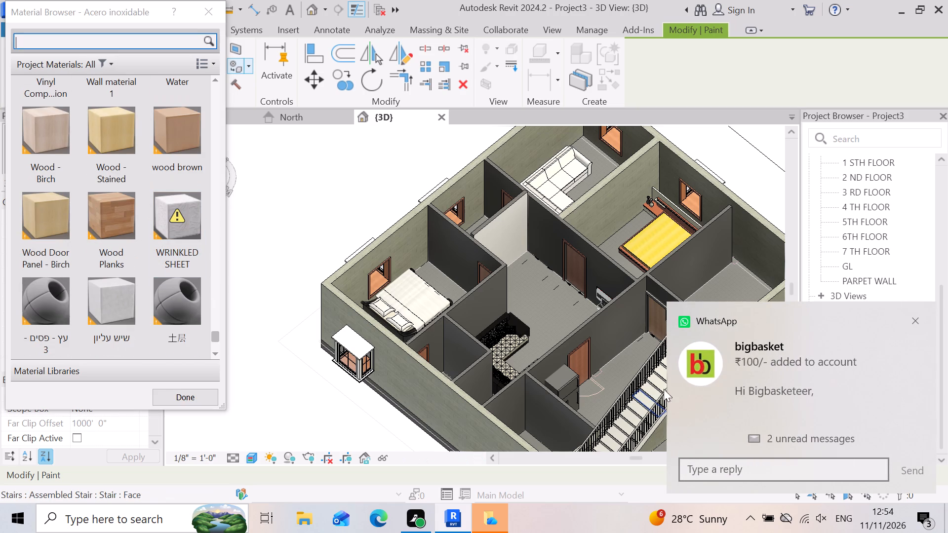
click(919, 324)
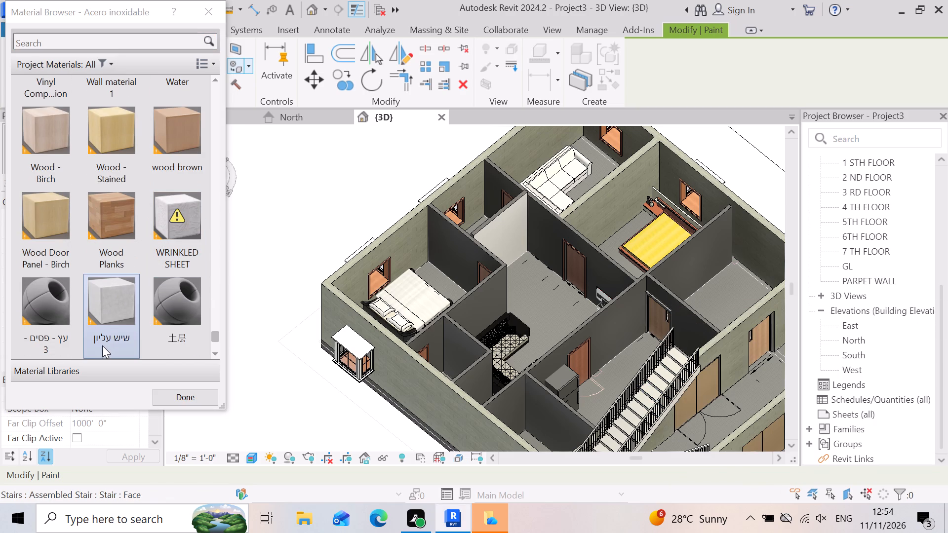
scroll(126, 315, down, 5)
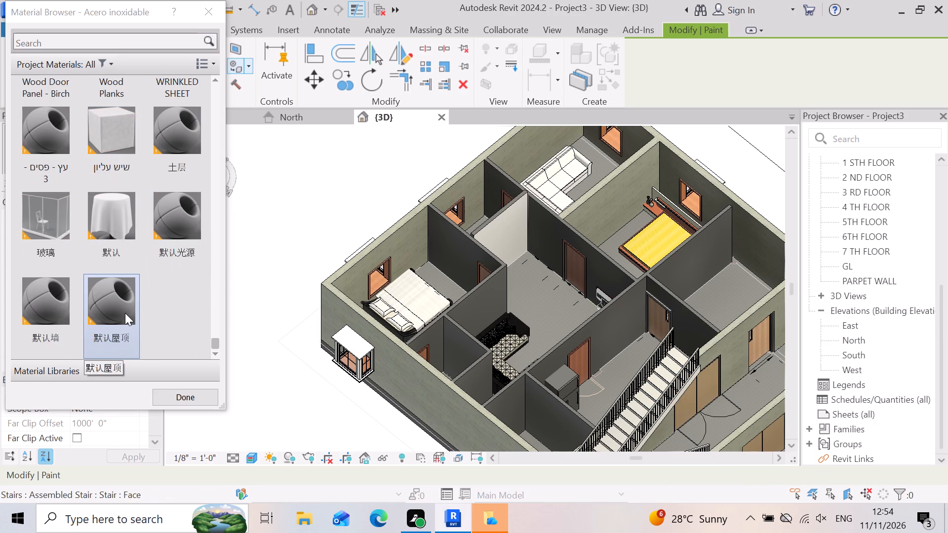
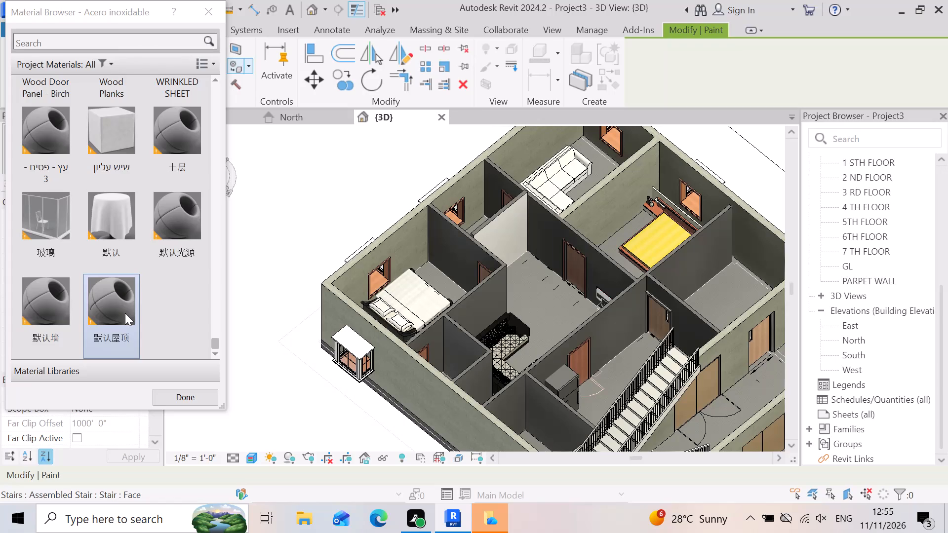
Examine the rooms and floor in the 3D view and browse the project materials available for painting, ending with the Paint tool closed.
scroll(376, 306, down, 3)
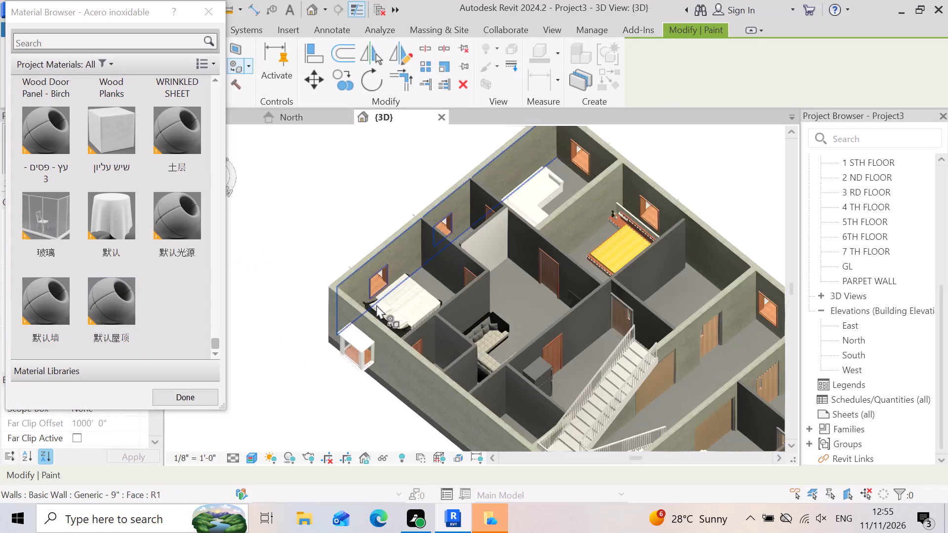
scroll(355, 315, up, 3)
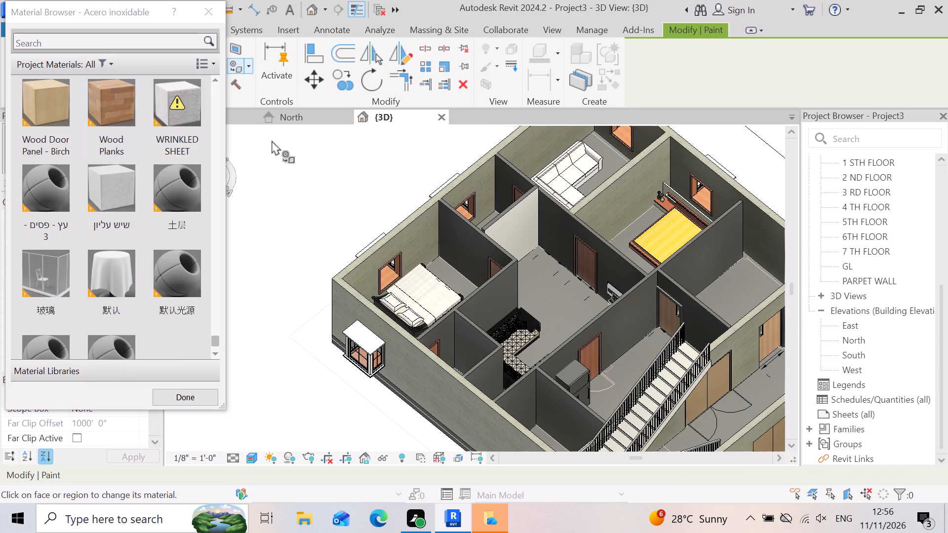
scroll(315, 172, down, 1)
scroll(429, 296, down, 3)
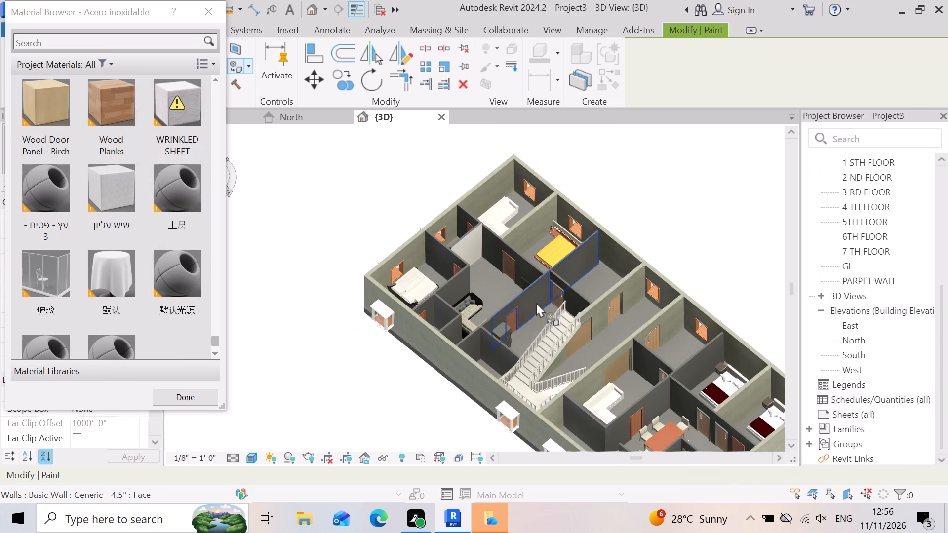
scroll(558, 305, up, 5)
scroll(434, 273, up, 8)
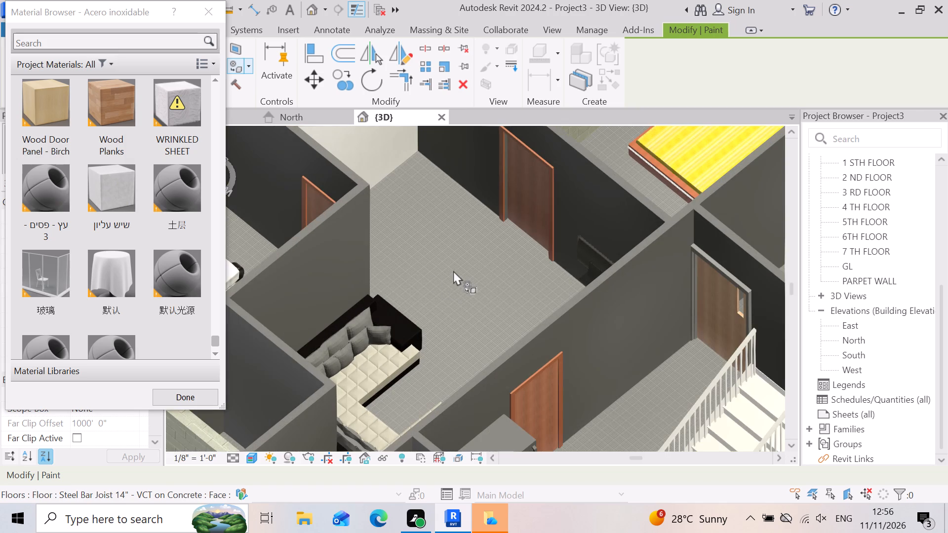
scroll(453, 270, up, 4)
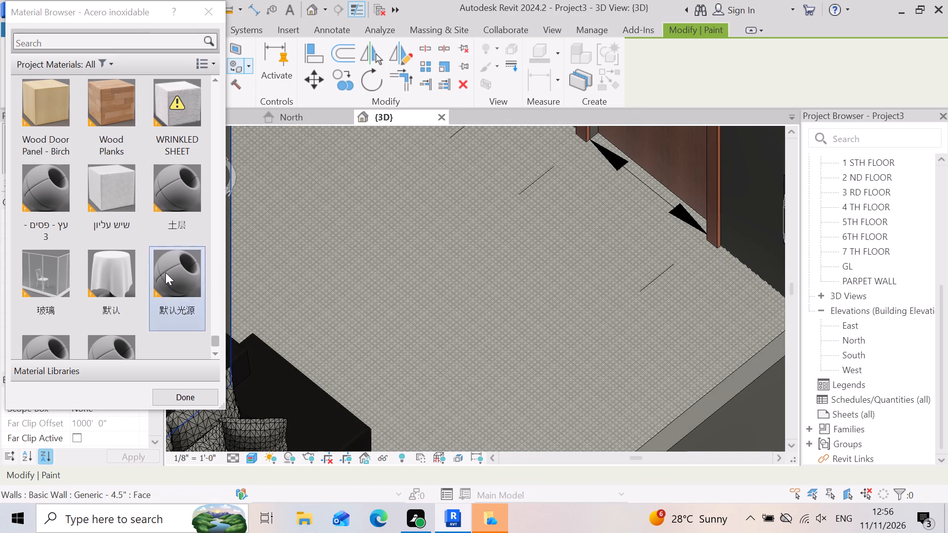
scroll(103, 252, down, 4)
scroll(117, 254, up, 8)
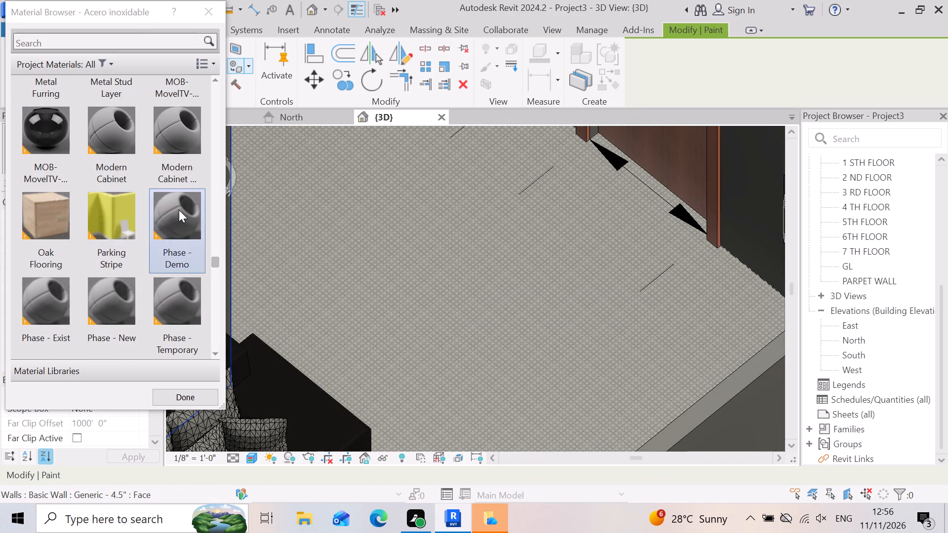
scroll(123, 219, up, 3)
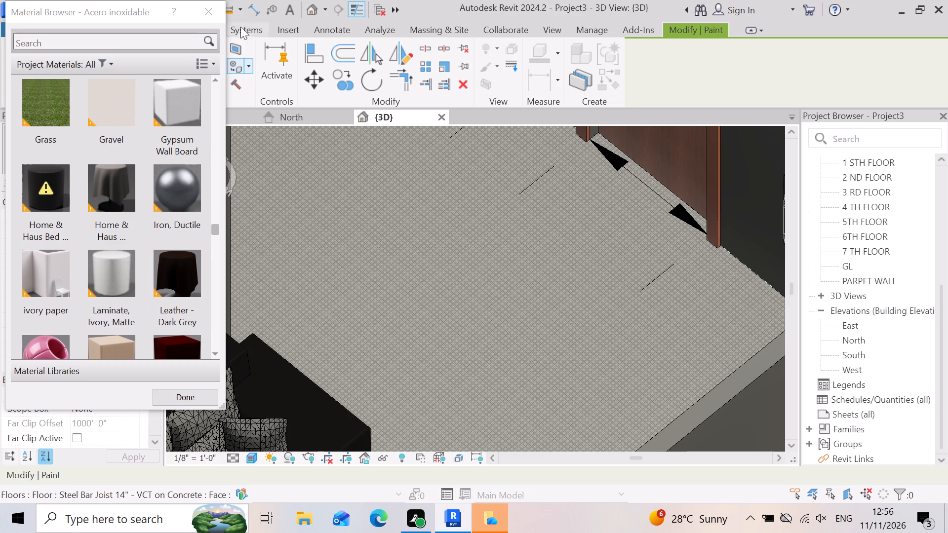
click(211, 10)
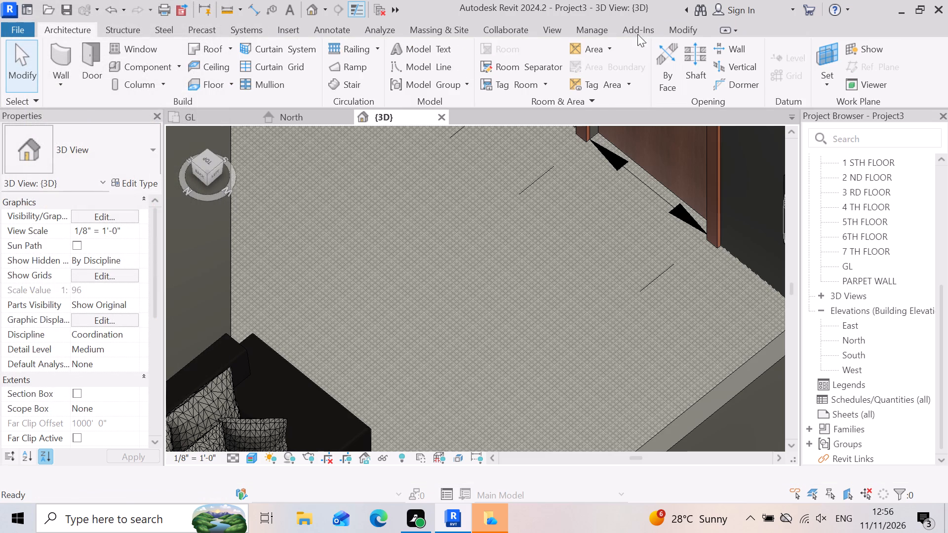
Create two new default materials in the project's Material Browser.
click(590, 33)
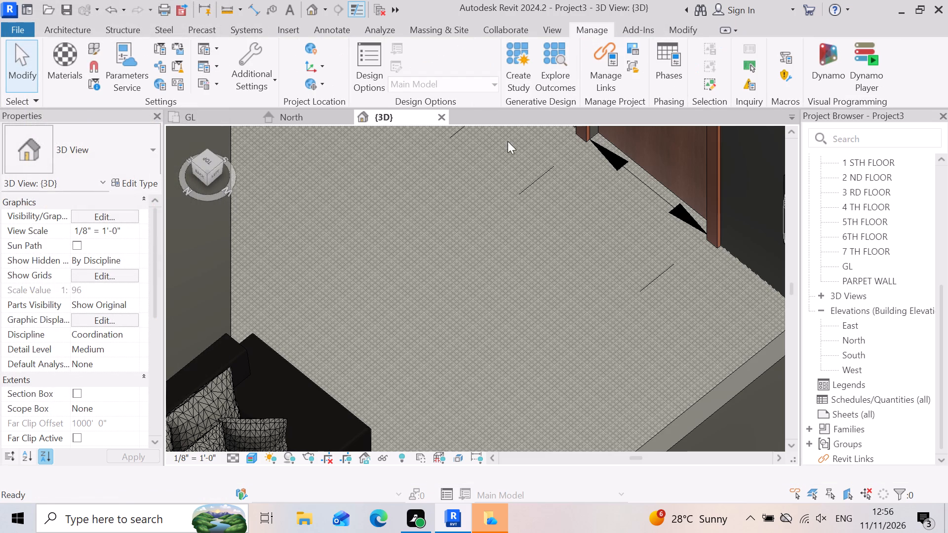
click(61, 65)
click(65, 65)
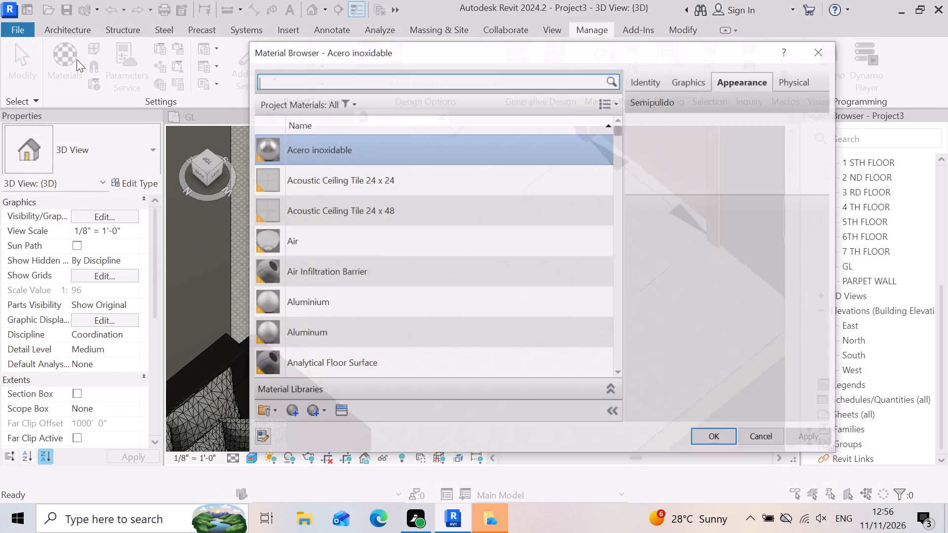
click(290, 404)
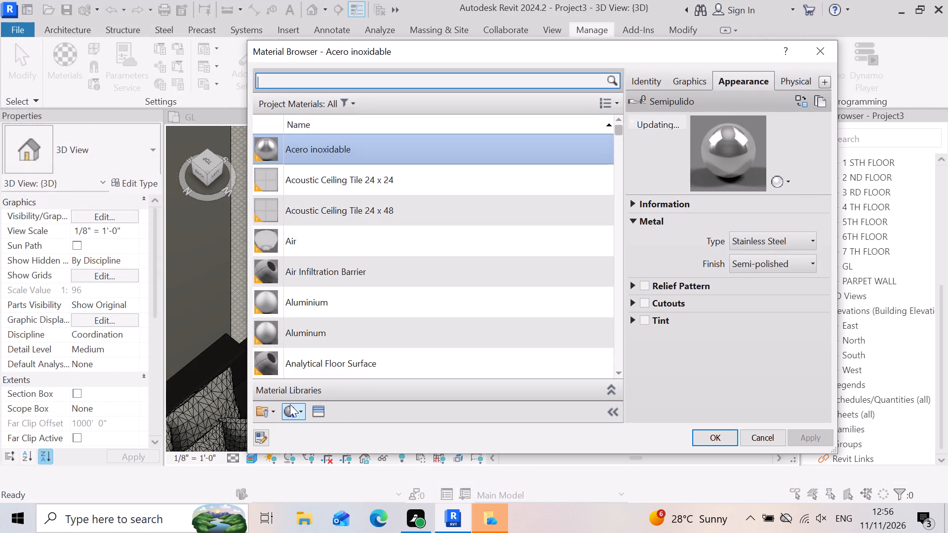
click(298, 437)
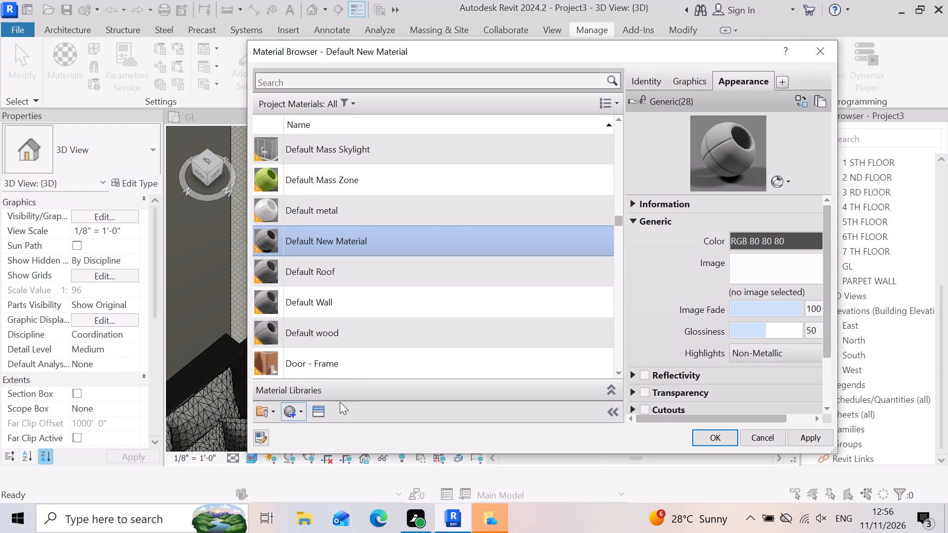
click(285, 412)
click(309, 431)
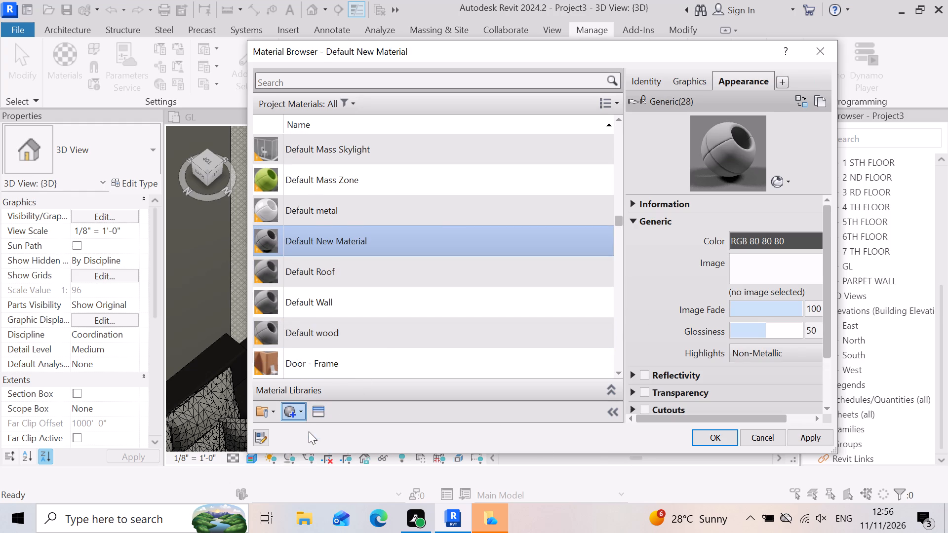
Rename the second newly created material as "material tails 01".
right_click(396, 254)
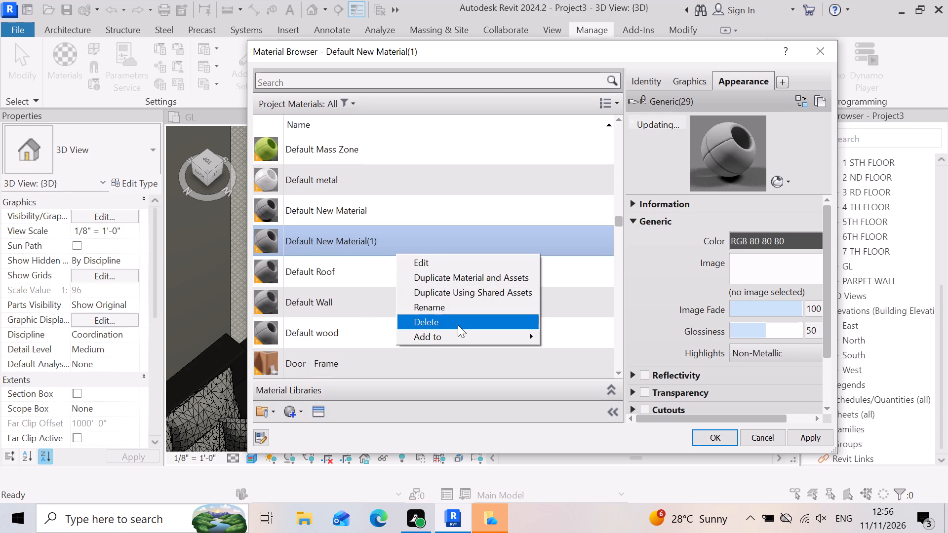
click(461, 311)
key(BackSpace)
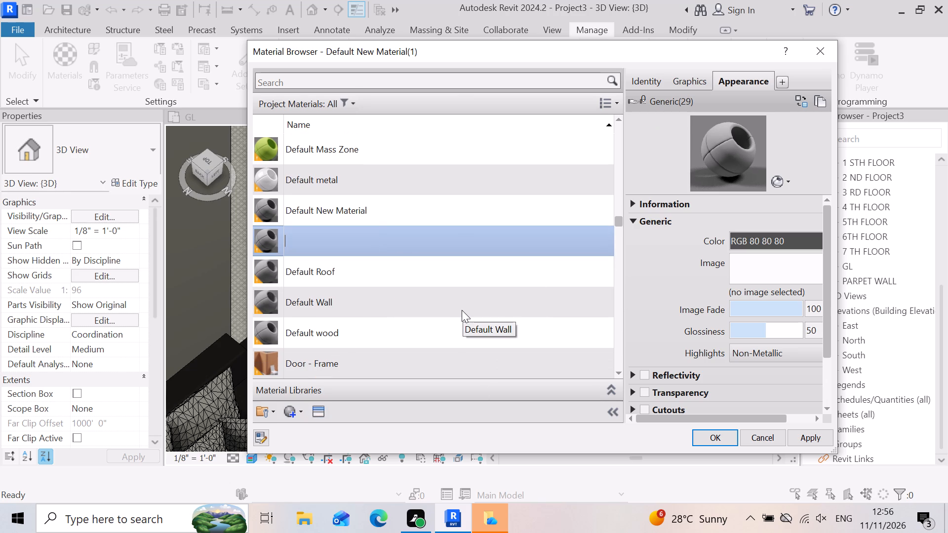
text(mater)
key(BackSpace)
key(BackSpace)
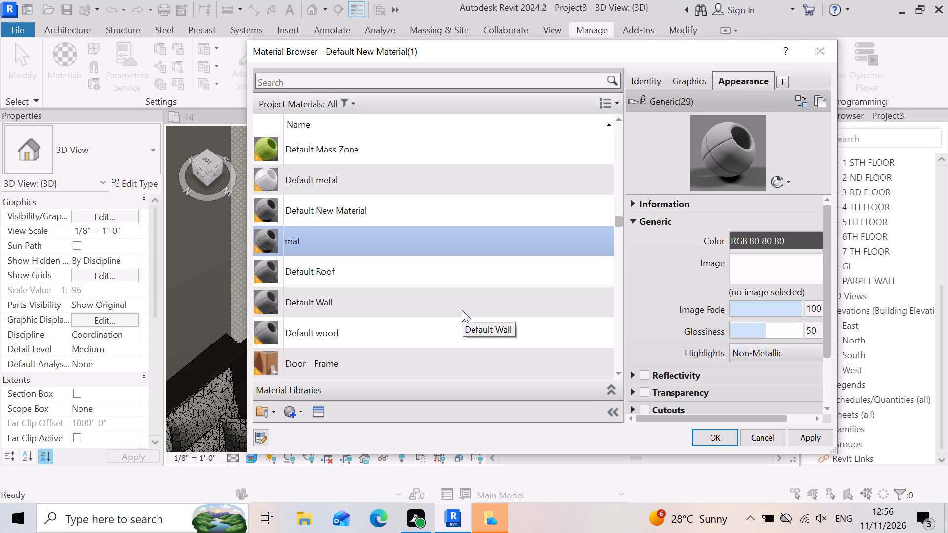
key(i)
key(BackSpace)
key(BackSpace)
text(tirak)
key(BackSpace)
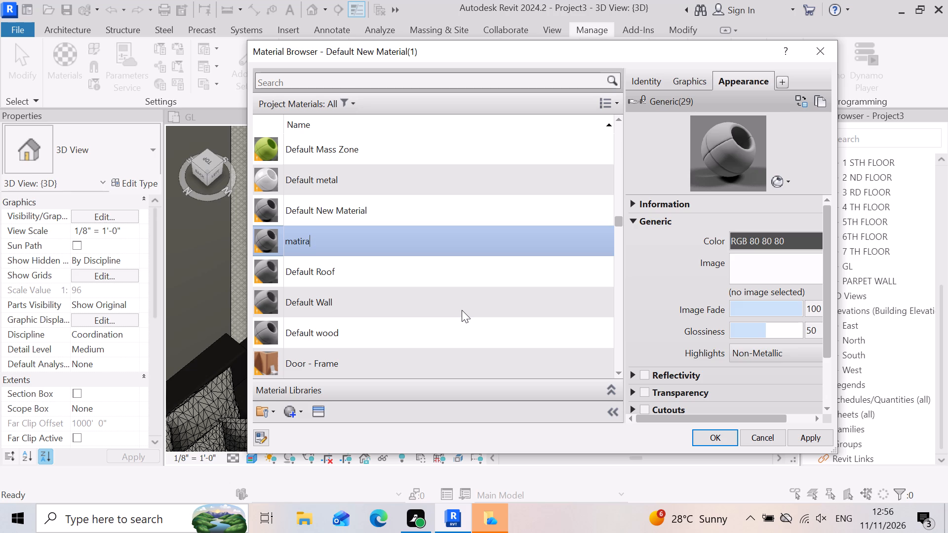
key(l)
key(BackSpace)
key(BackSpace)
key(BackSpace)
key(BackSpace)
key(e)
key(r)
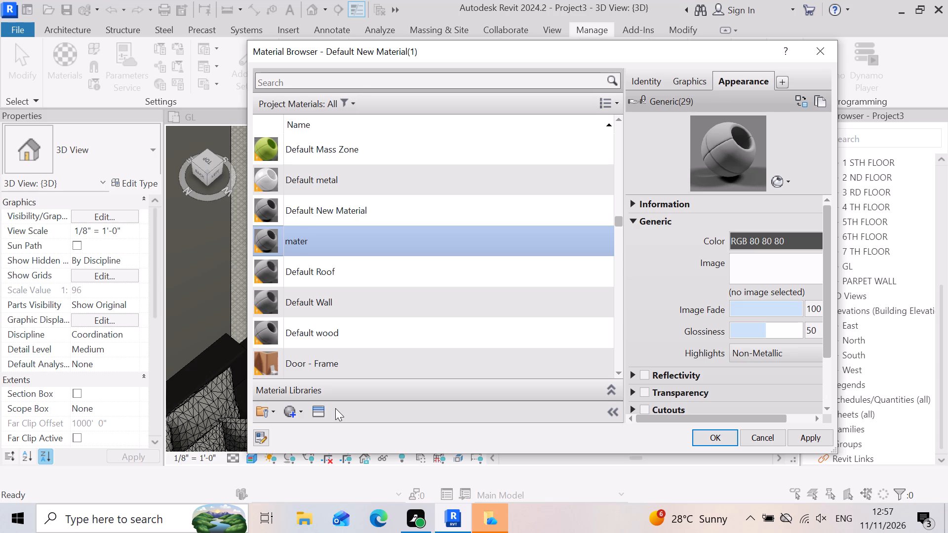
key(i)
text(al)
key(space)
key(t)
text(ails)
key(space)
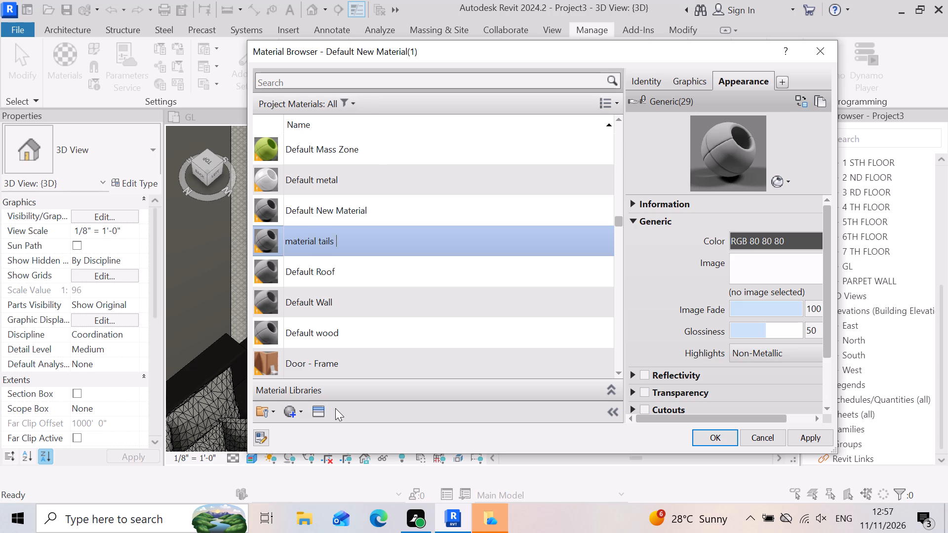
key(o)
key(BackSpace)
text(01)
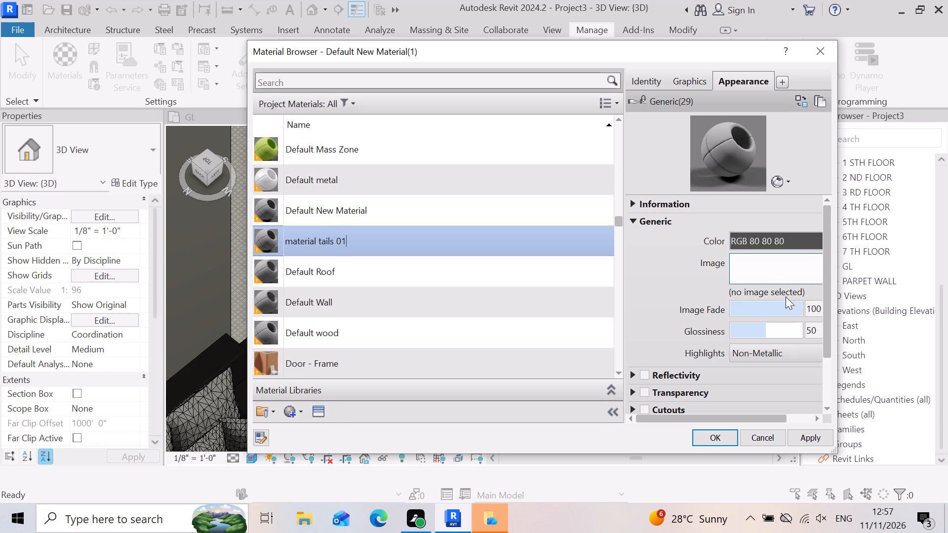
Assign the image new tailes.jpg from Downloads to the new tile material's appearance and save the material.
click(783, 265)
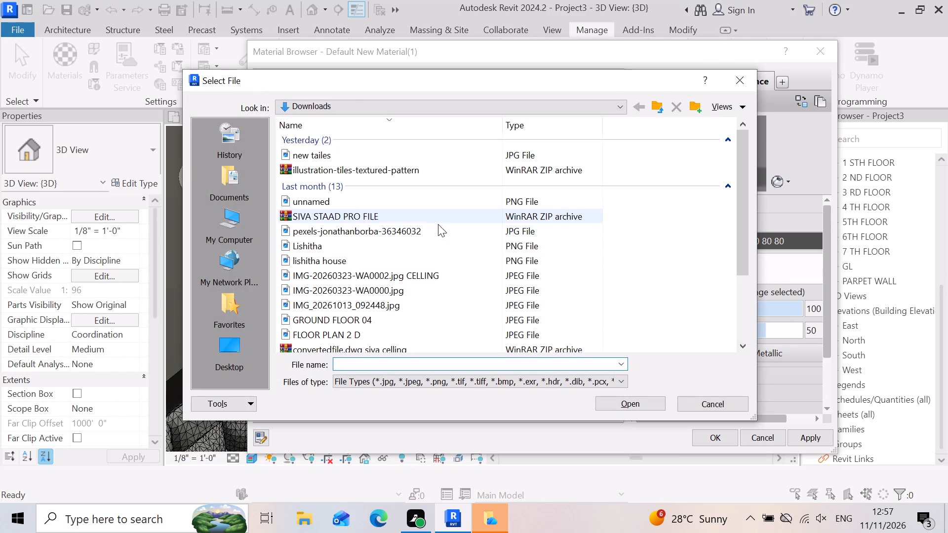
click(368, 157)
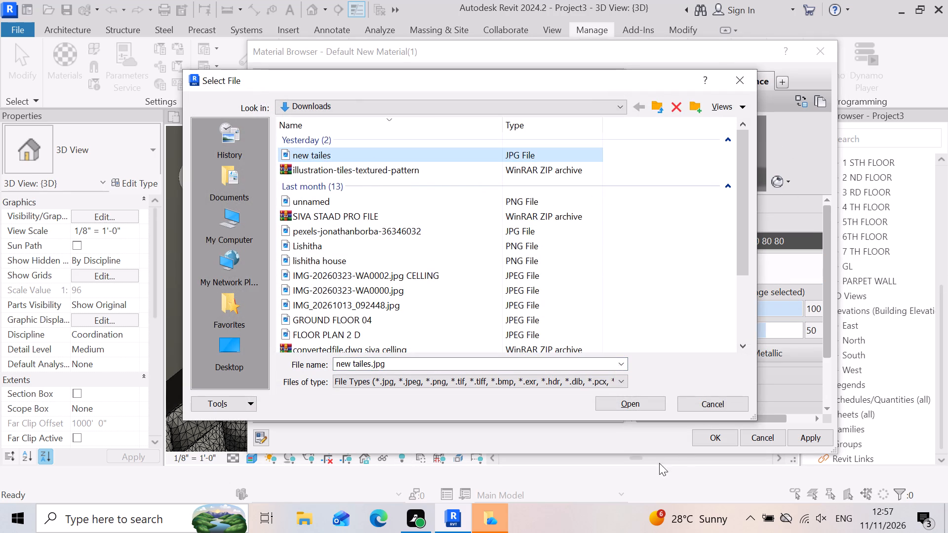
click(627, 408)
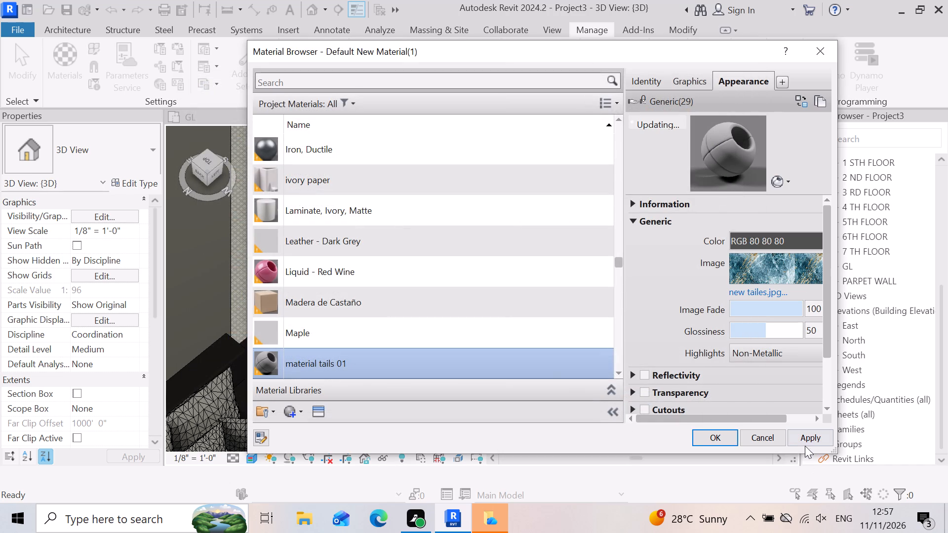
click(807, 441)
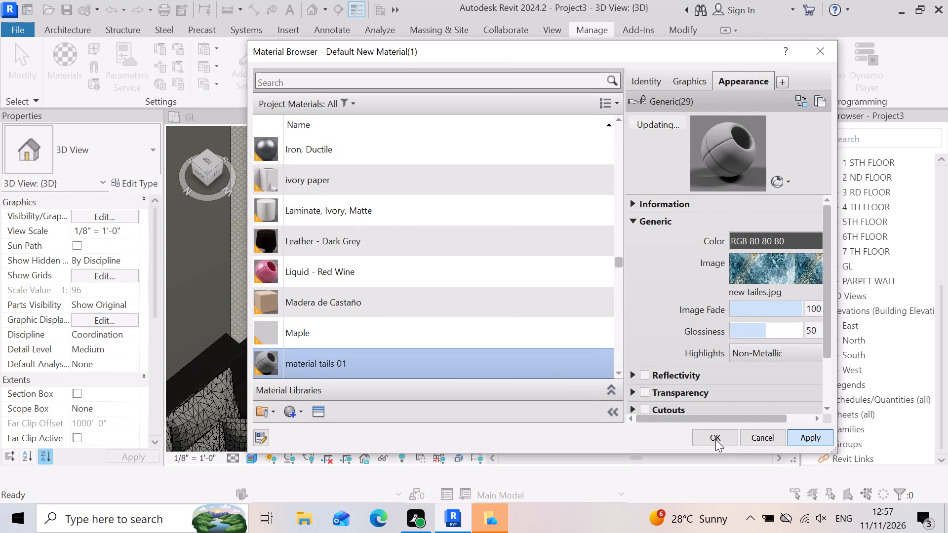
click(720, 438)
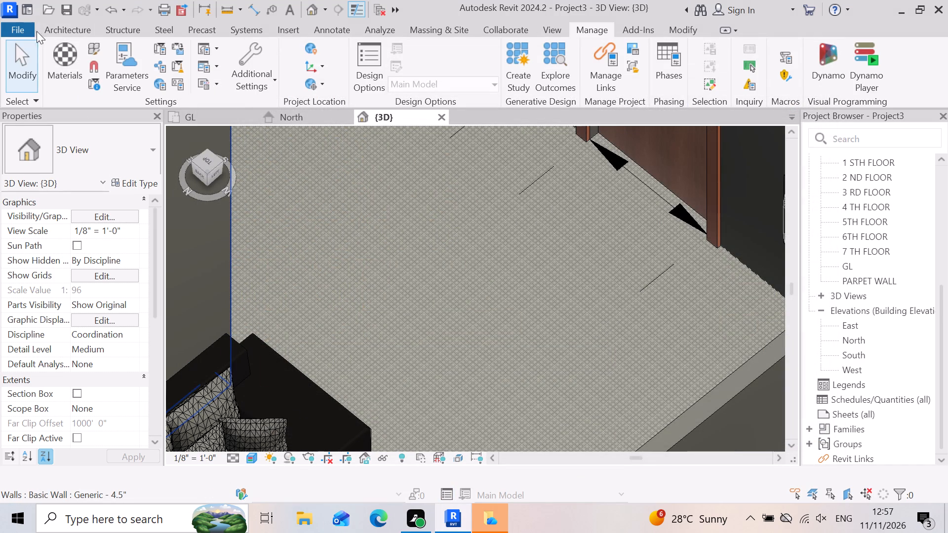
Paint the apartment floor's top face with material tails 01, searching the project materials for "materials tail".
click(54, 26)
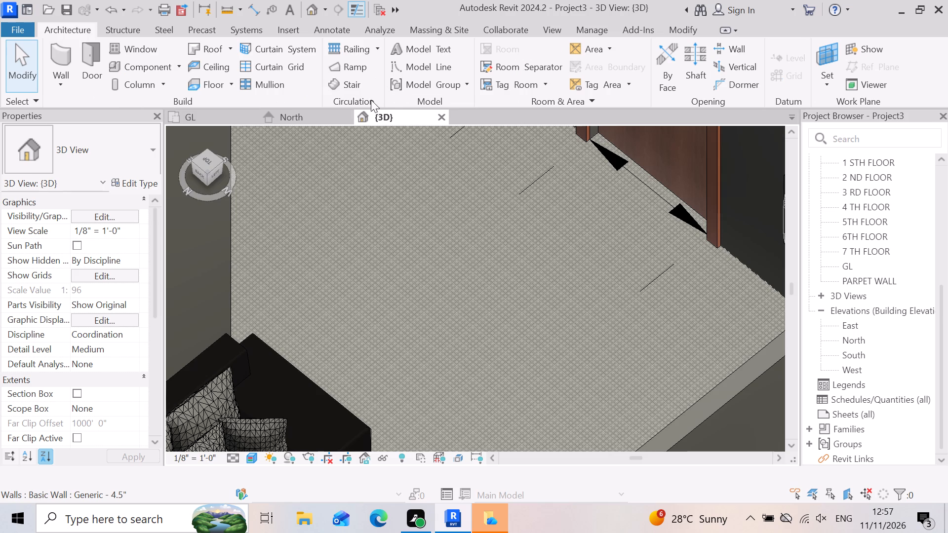
click(427, 73)
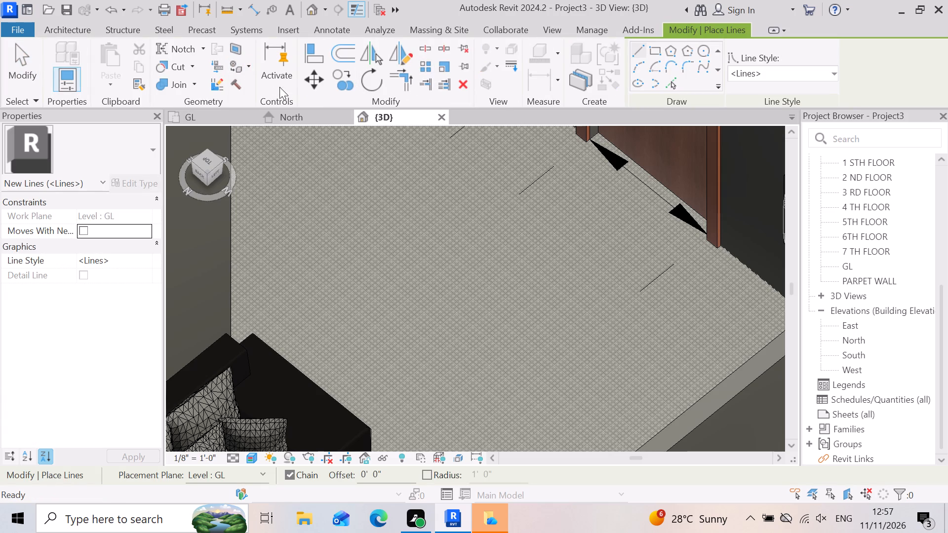
click(250, 65)
click(258, 89)
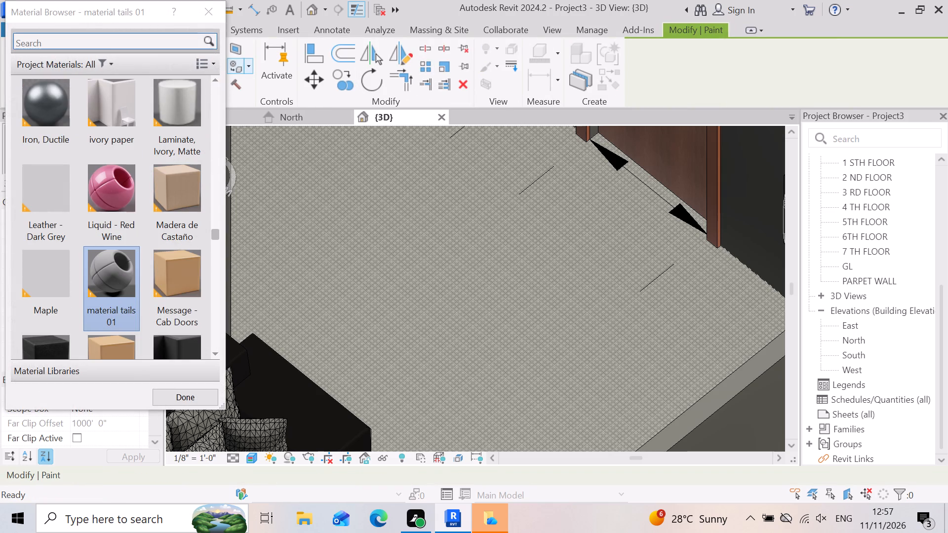
click(118, 43)
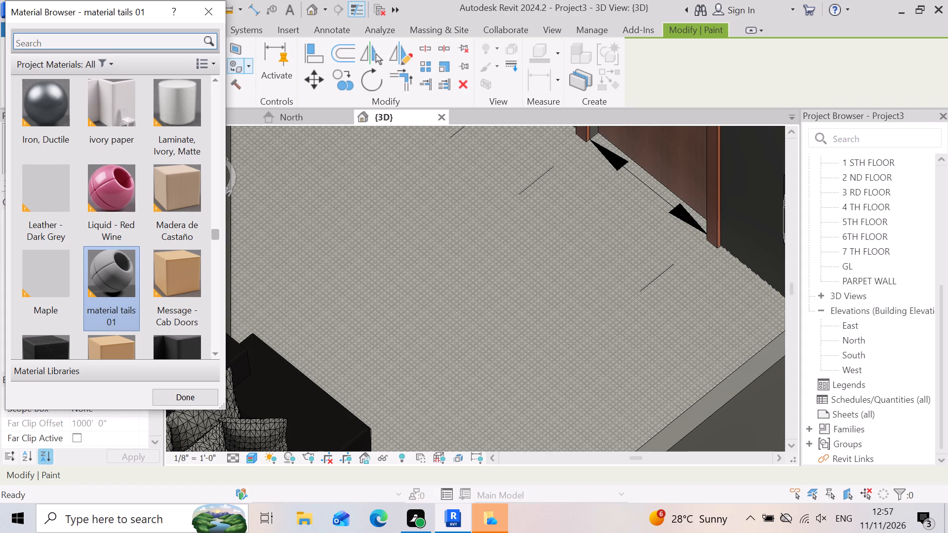
key(m)
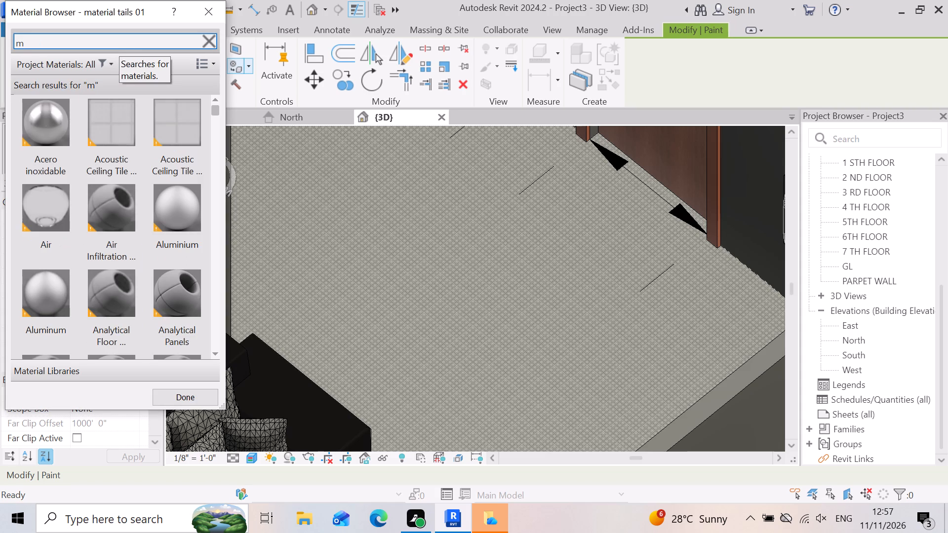
key(a)
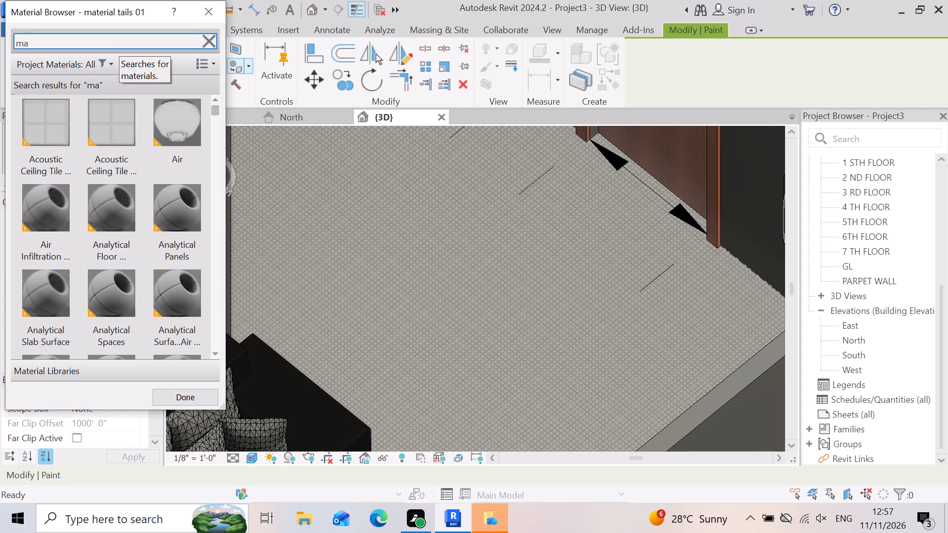
text(tr)
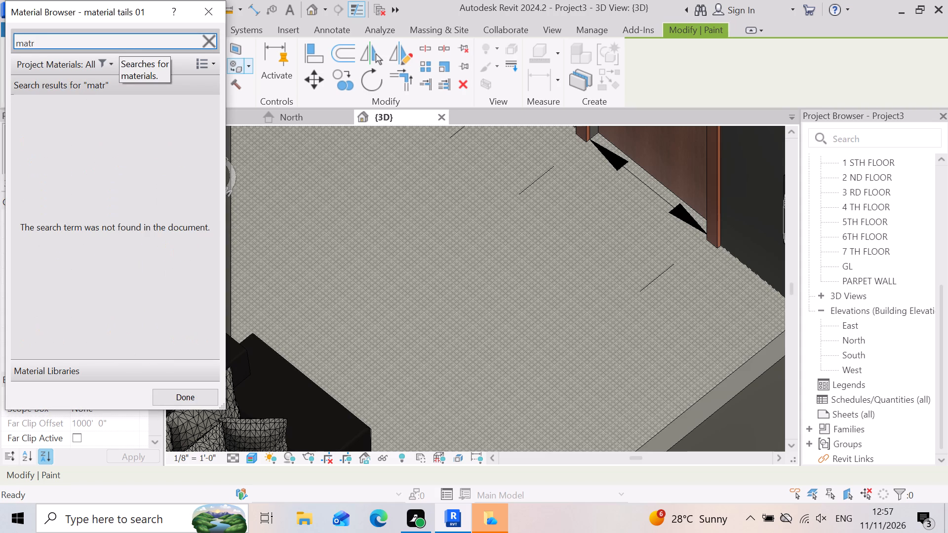
key(BackSpace)
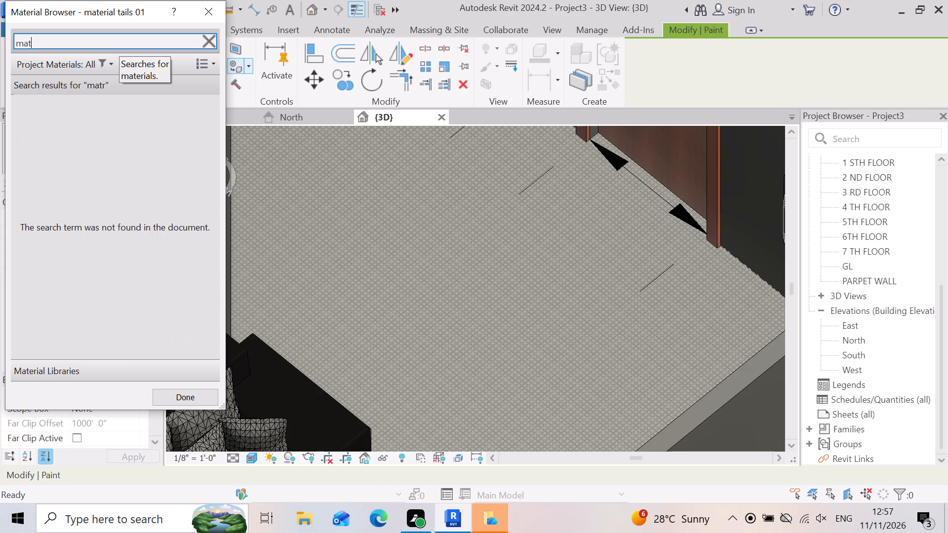
key(e)
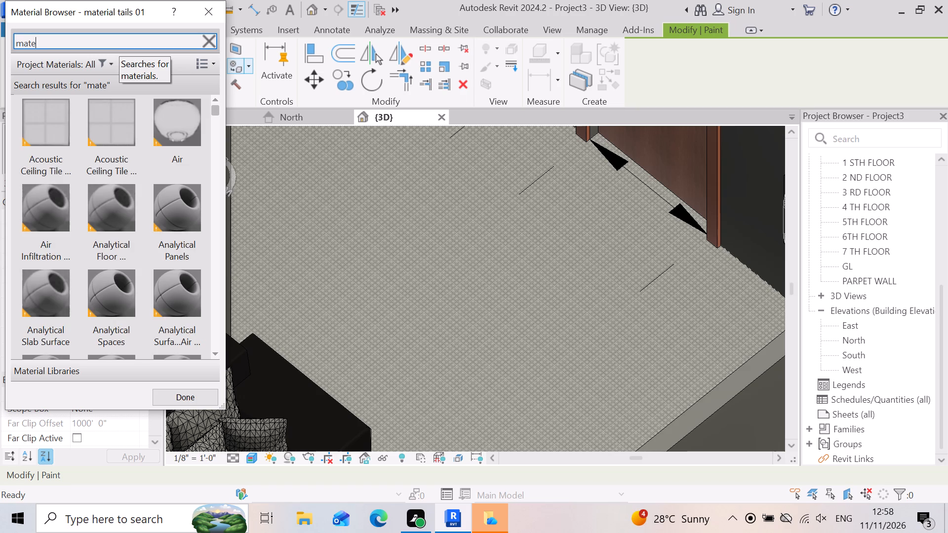
key(r)
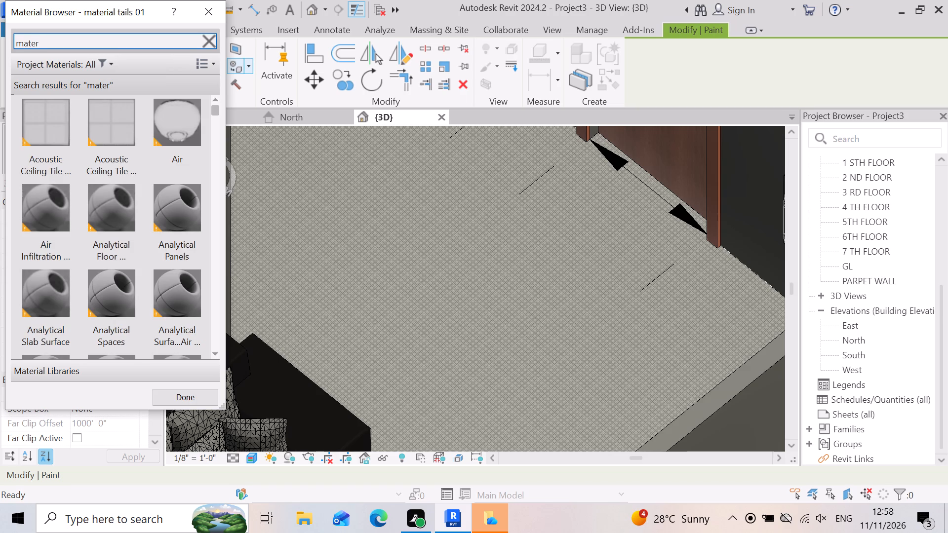
text(ial)
key(s)
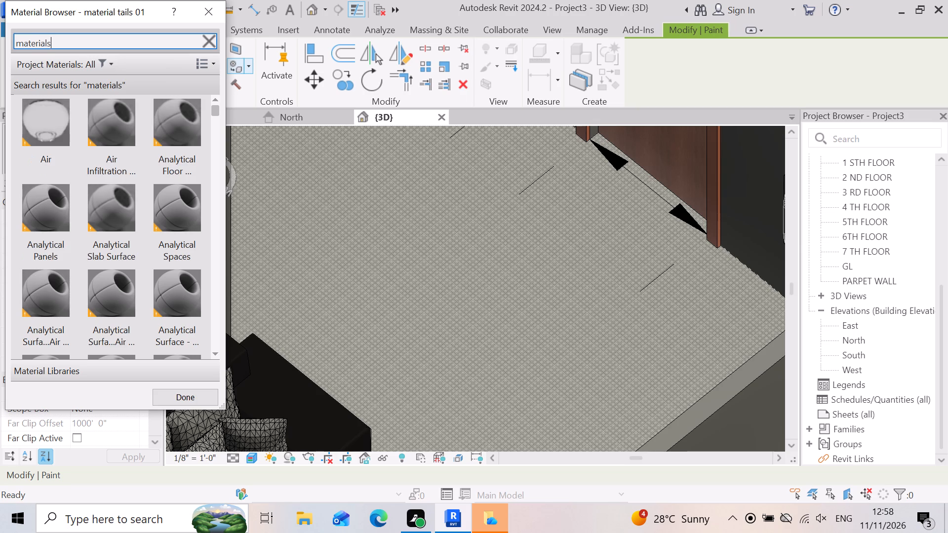
key(space)
text(ta)
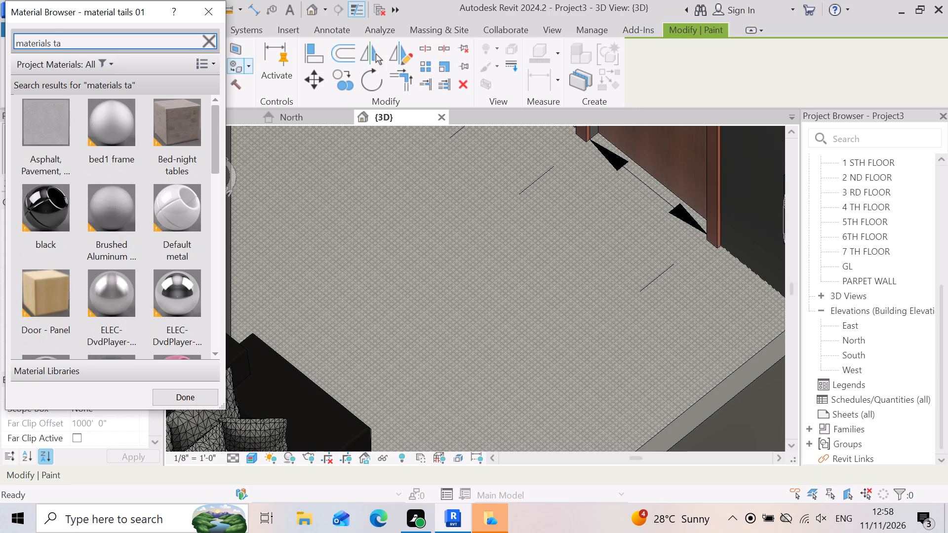
text(il)
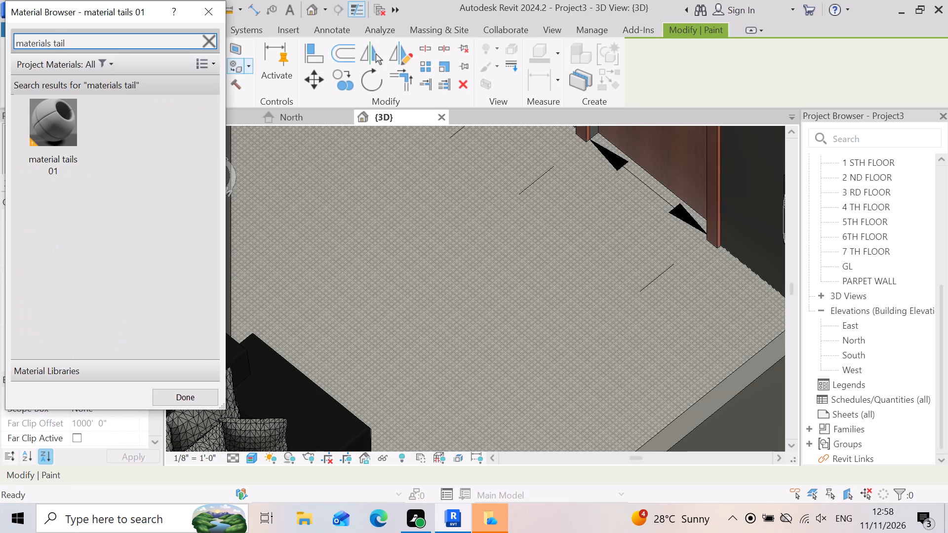
click(47, 123)
scroll(454, 225, down, 5)
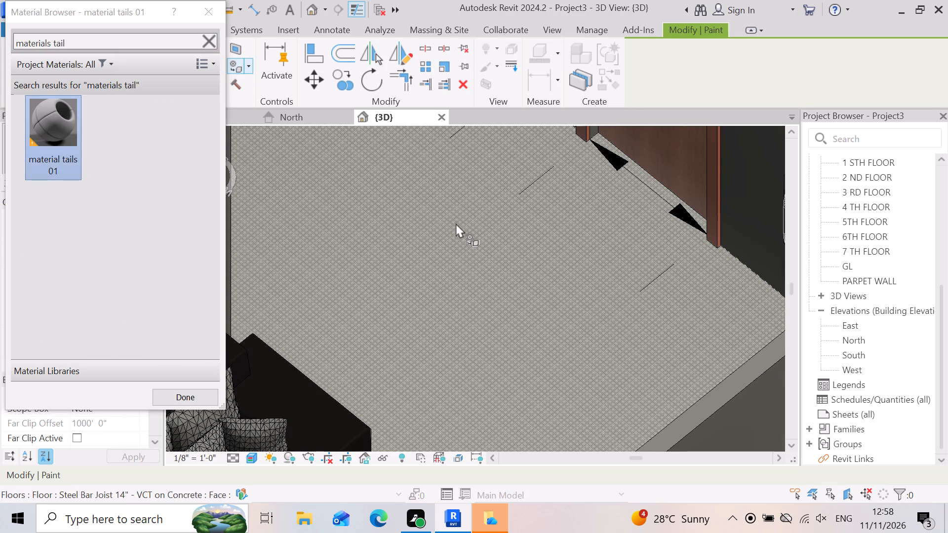
scroll(456, 223, down, 4)
scroll(506, 303, up, 7)
click(507, 260)
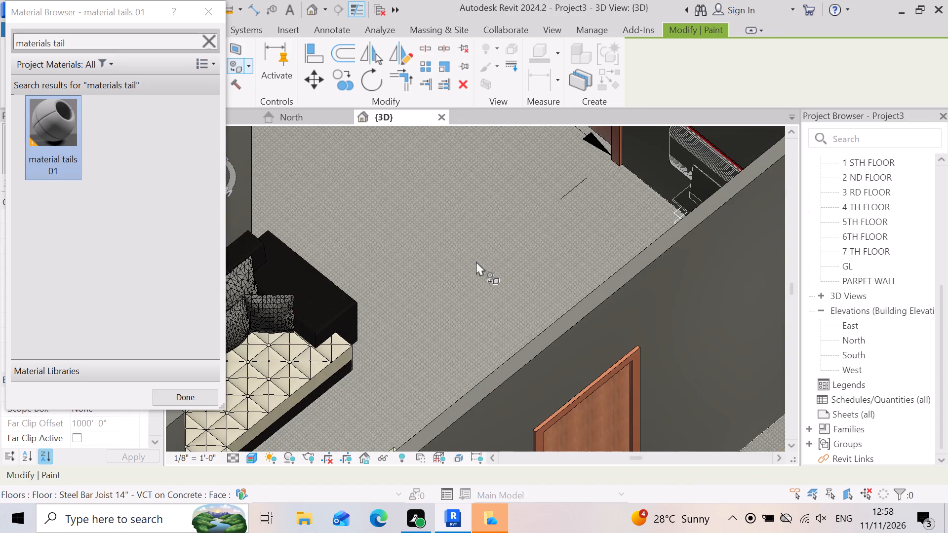
Inspect the tile finish on the floor across the building's rooms and up close, and finish the Paint command.
scroll(489, 259, up, 7)
scroll(527, 267, down, 4)
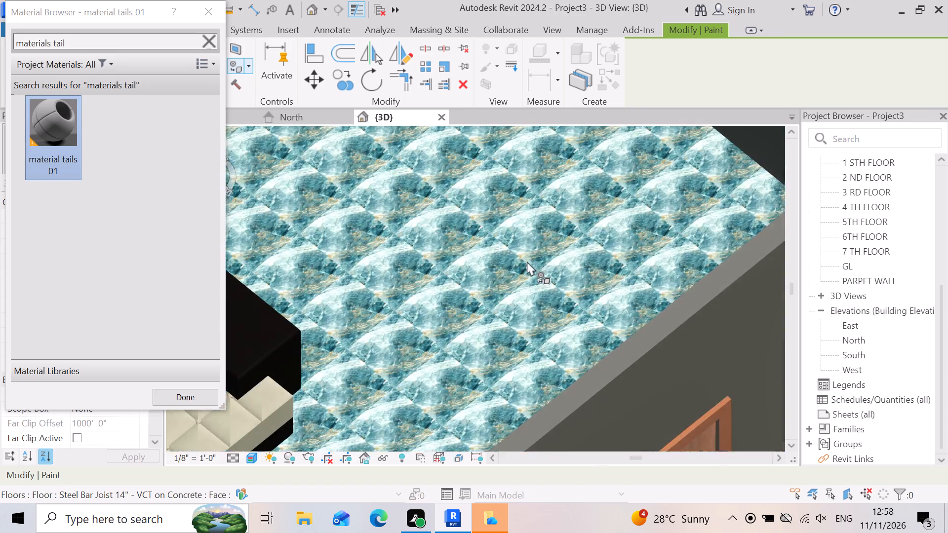
scroll(527, 261, down, 10)
scroll(473, 257, down, 8)
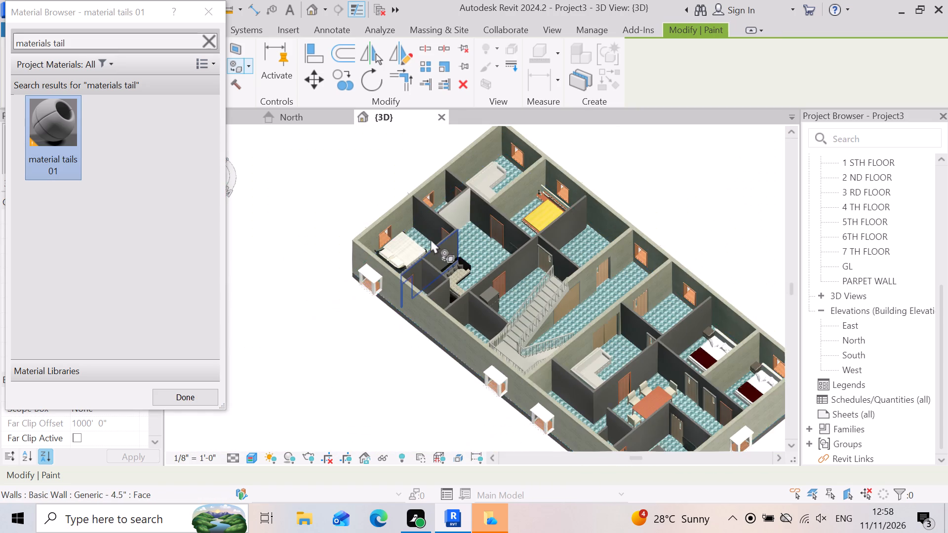
scroll(431, 239, up, 11)
scroll(472, 198, down, 8)
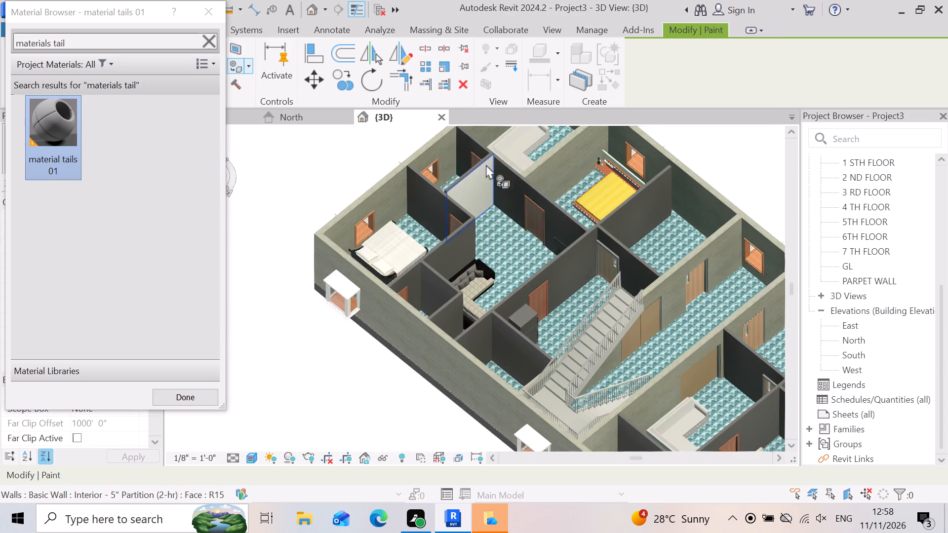
scroll(449, 203, down, 4)
scroll(620, 392, up, 7)
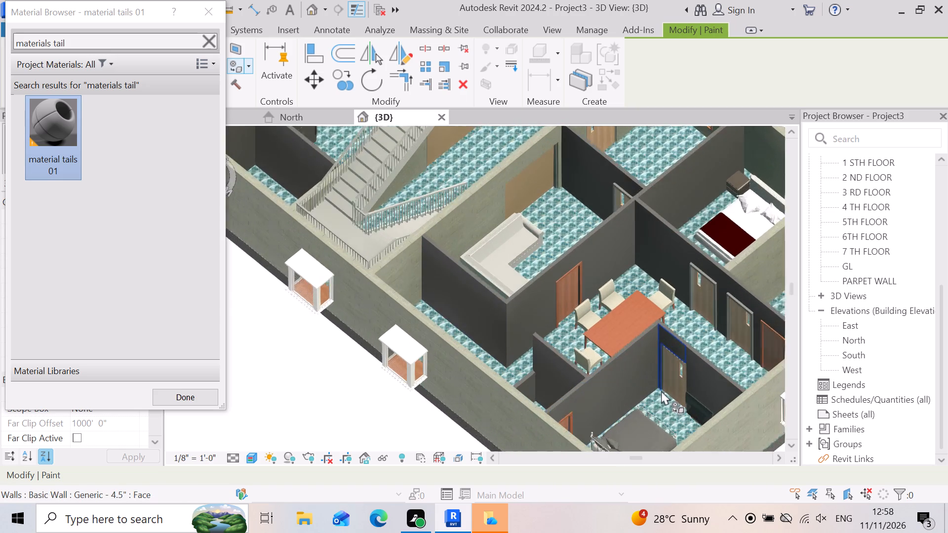
scroll(661, 390, up, 2)
scroll(513, 357, up, 12)
scroll(369, 356, up, 2)
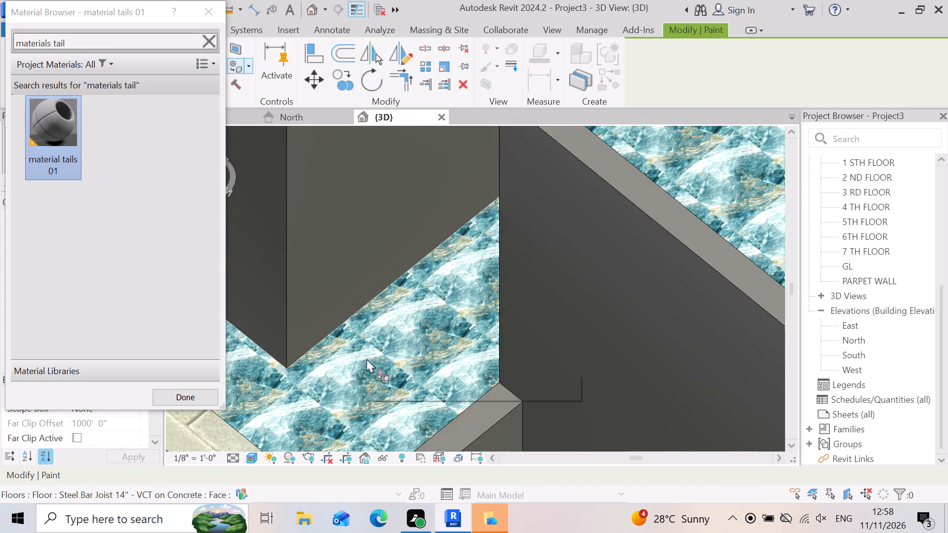
scroll(366, 358, up, 7)
scroll(526, 291, up, 1)
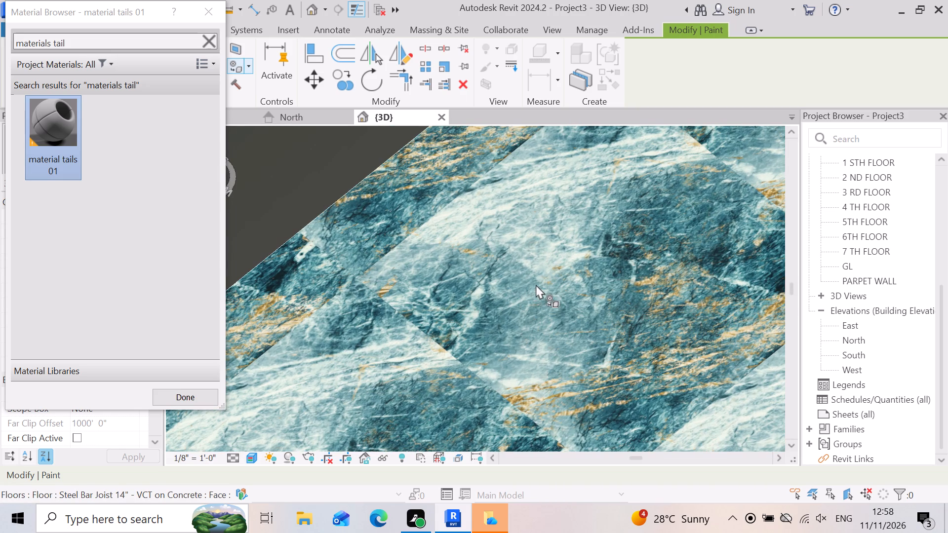
scroll(520, 302, up, 3)
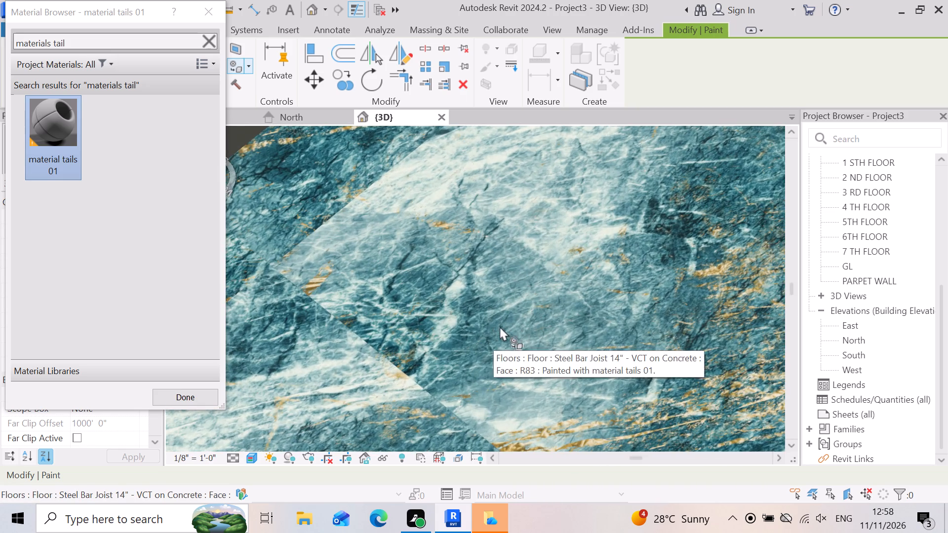
scroll(508, 312, down, 15)
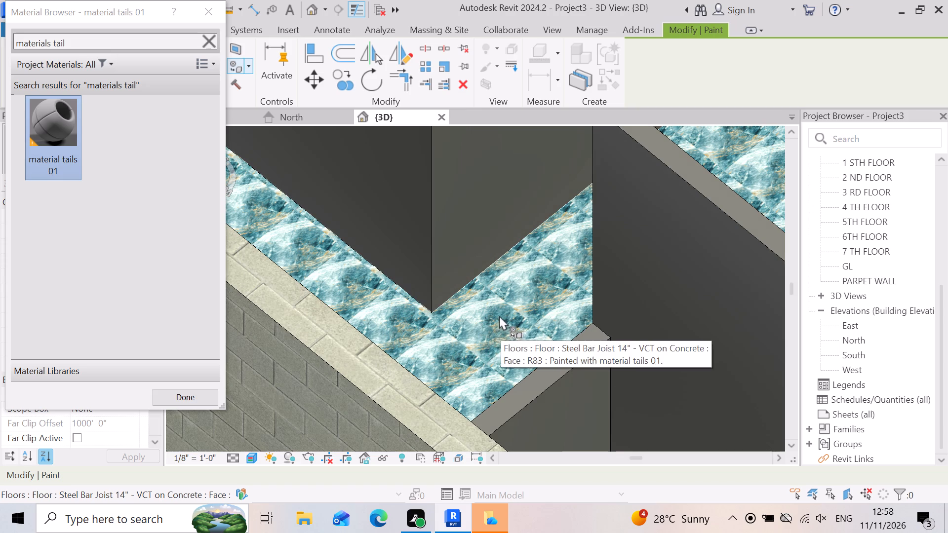
scroll(518, 336, up, 2)
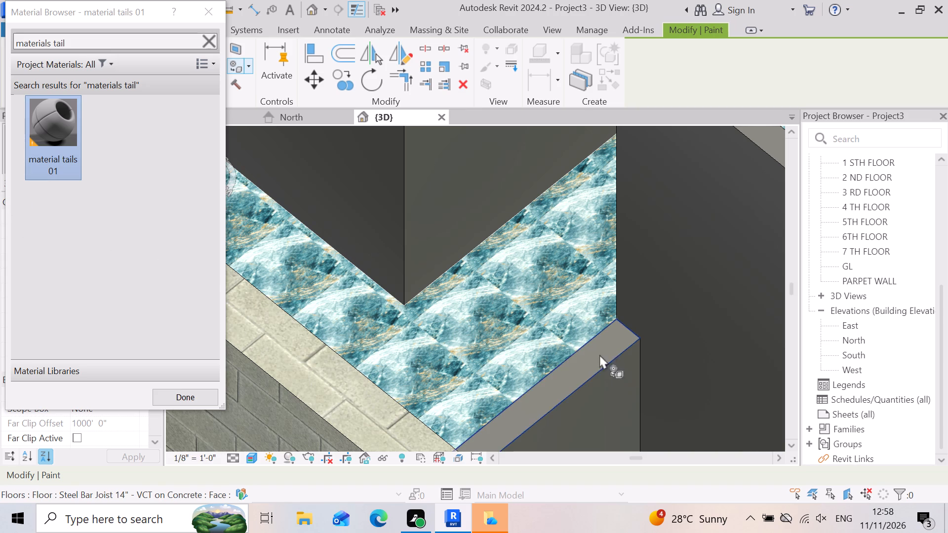
click(211, 11)
Examine the tile pattern's scale and joints up close on the narrow floor strip between the exterior brick wall and interior wall corner.
scroll(442, 274, down, 4)
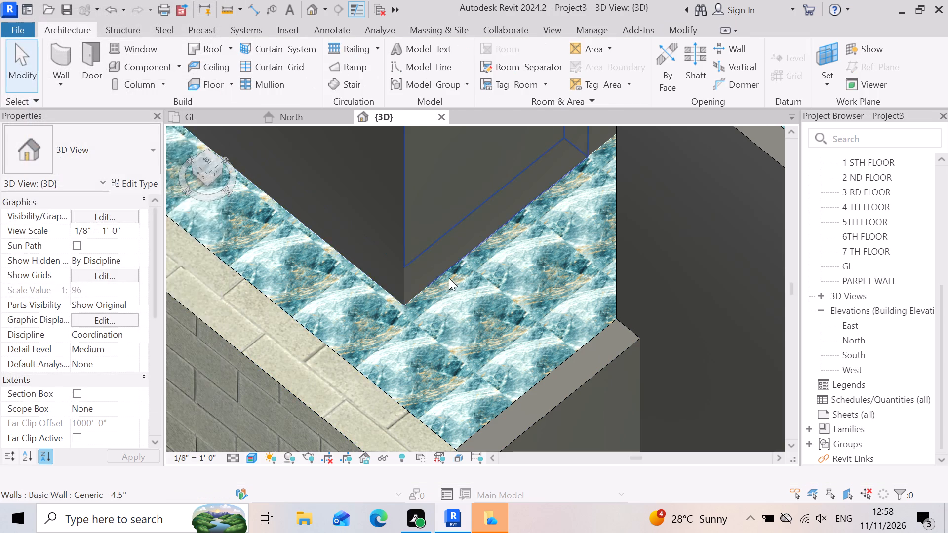
scroll(361, 327, down, 6)
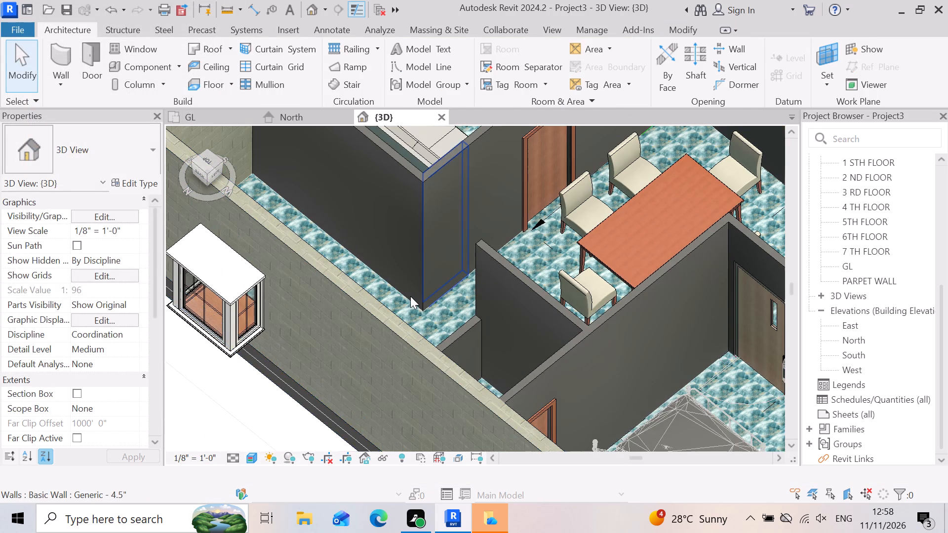
scroll(410, 296, up, 9)
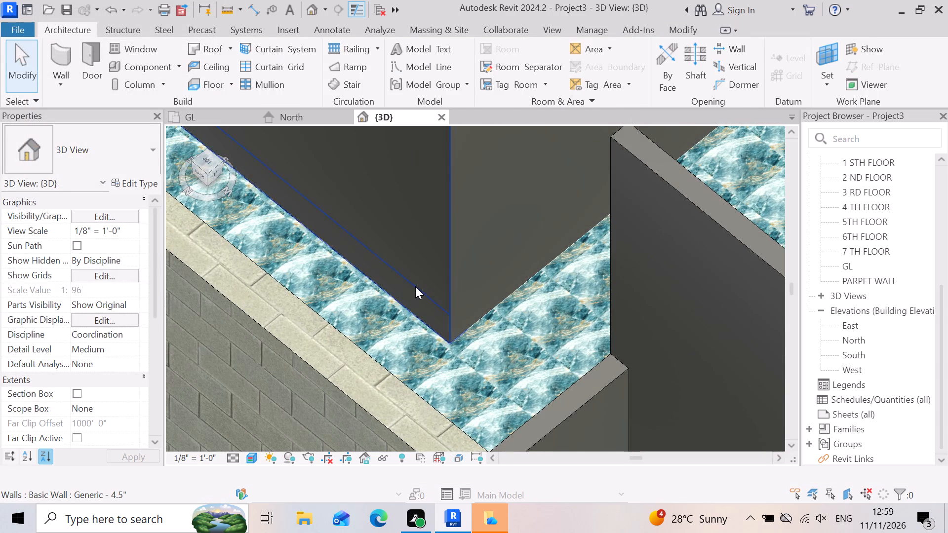
scroll(415, 286, up, 5)
scroll(394, 352, up, 3)
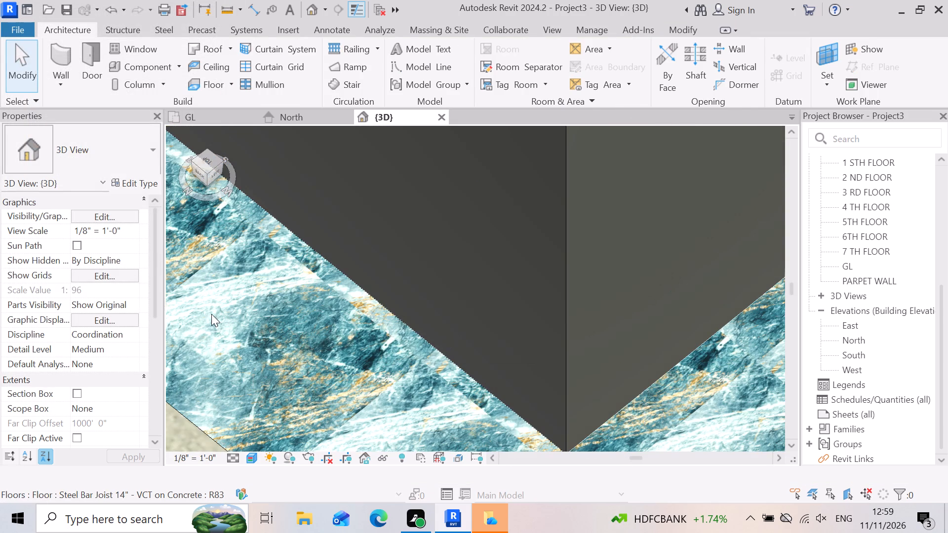
scroll(364, 362, up, 10)
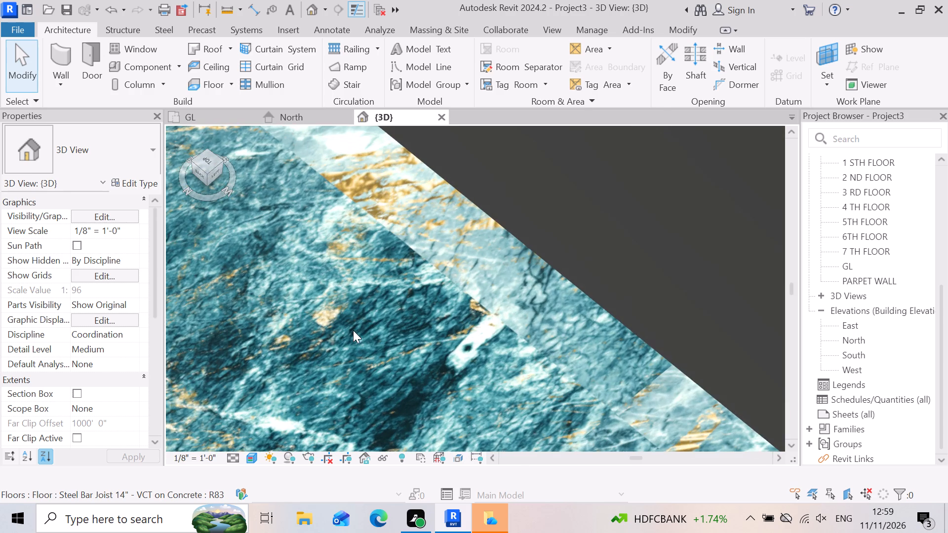
scroll(332, 334, up, 16)
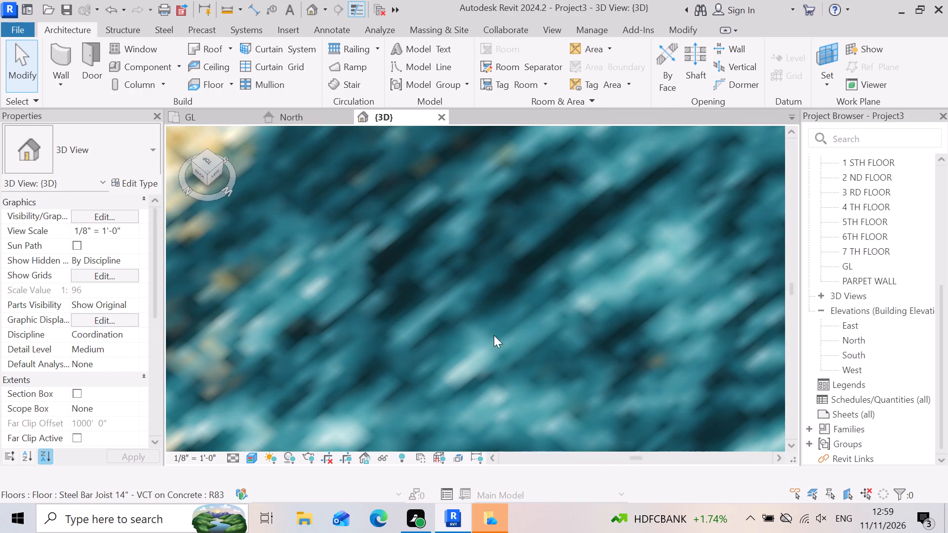
scroll(518, 336, up, 3)
scroll(398, 327, down, 15)
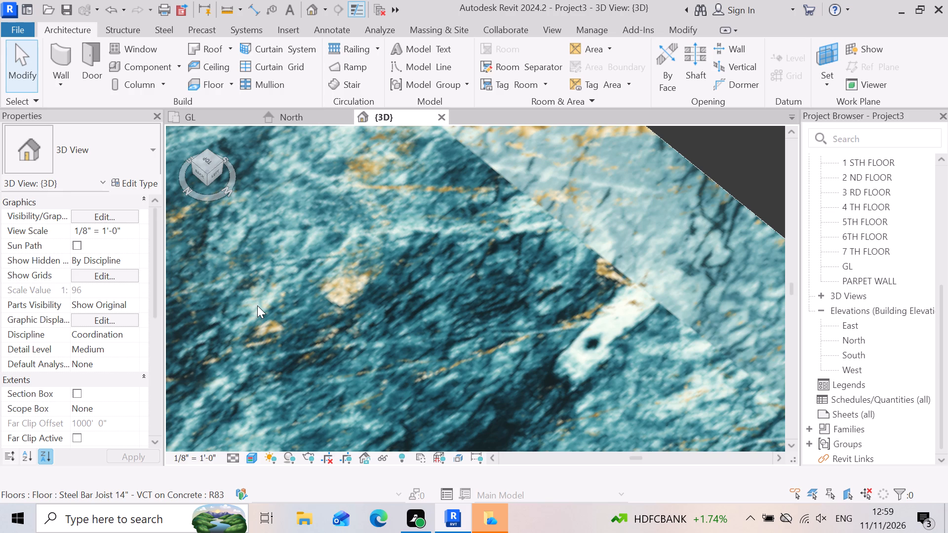
scroll(501, 365, down, 7)
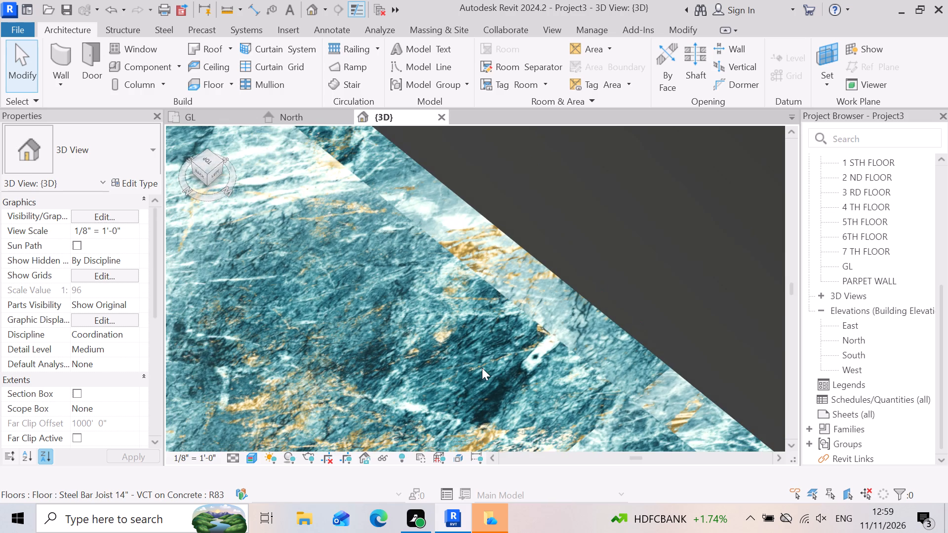
scroll(497, 348, down, 7)
scroll(359, 331, down, 4)
scroll(438, 320, down, 3)
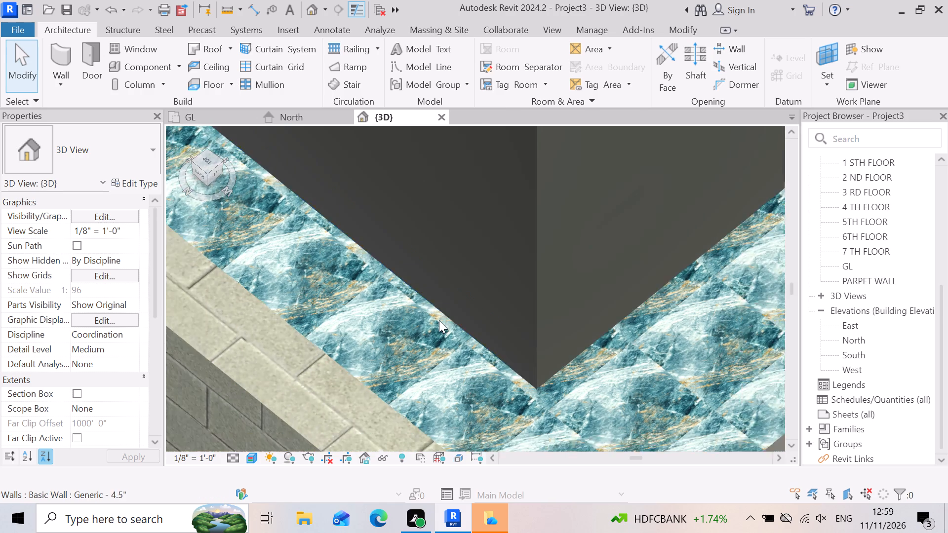
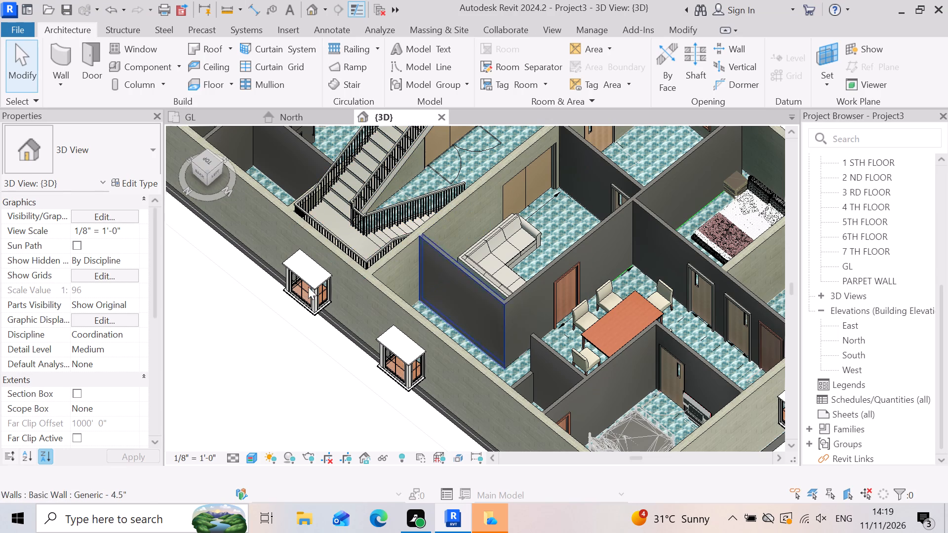
Inspect the tiled floor around the staircase, bedrooms and black-framed sofa, both up close and across the whole building.
scroll(360, 304, down, 8)
scroll(253, 209, up, 10)
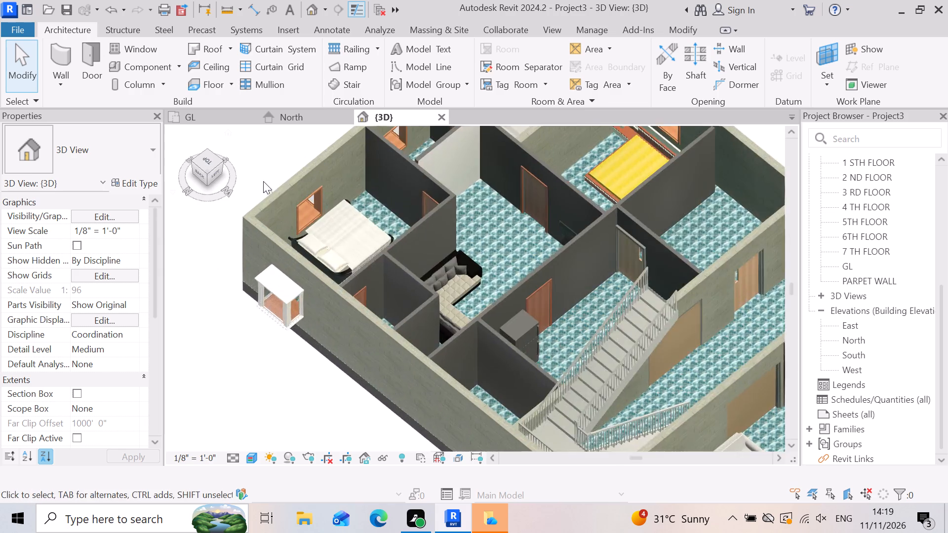
scroll(425, 297, up, 3)
scroll(374, 295, down, 6)
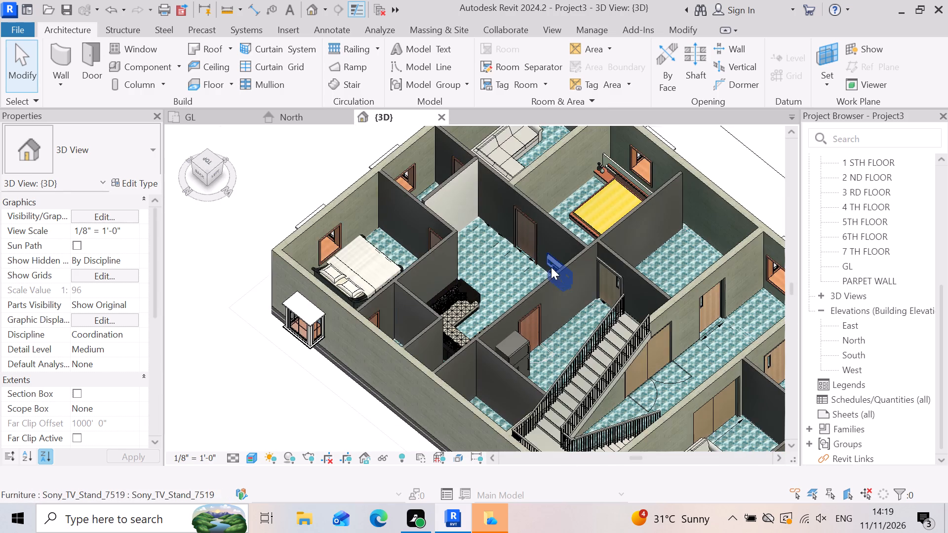
scroll(550, 268, up, 3)
scroll(320, 290, up, 3)
scroll(437, 331, up, 6)
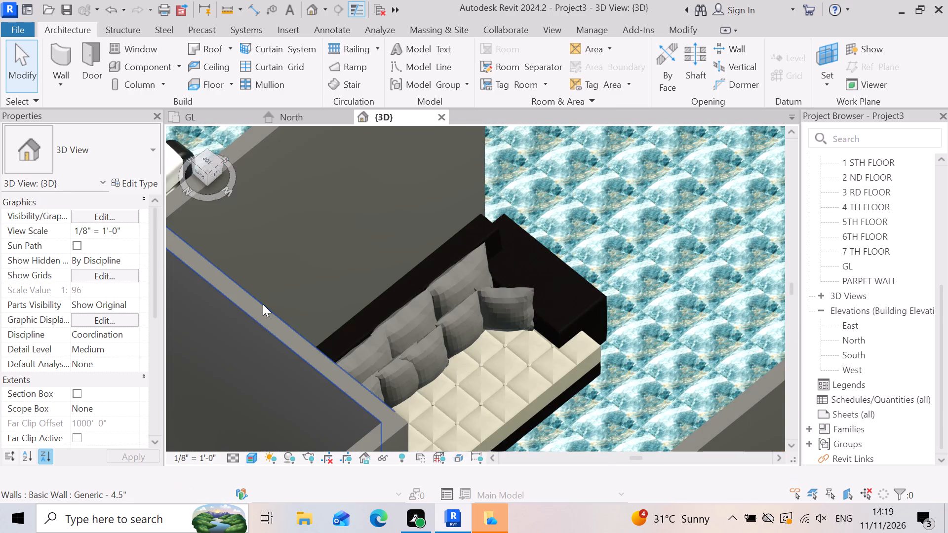
scroll(368, 272, down, 4)
scroll(317, 308, down, 4)
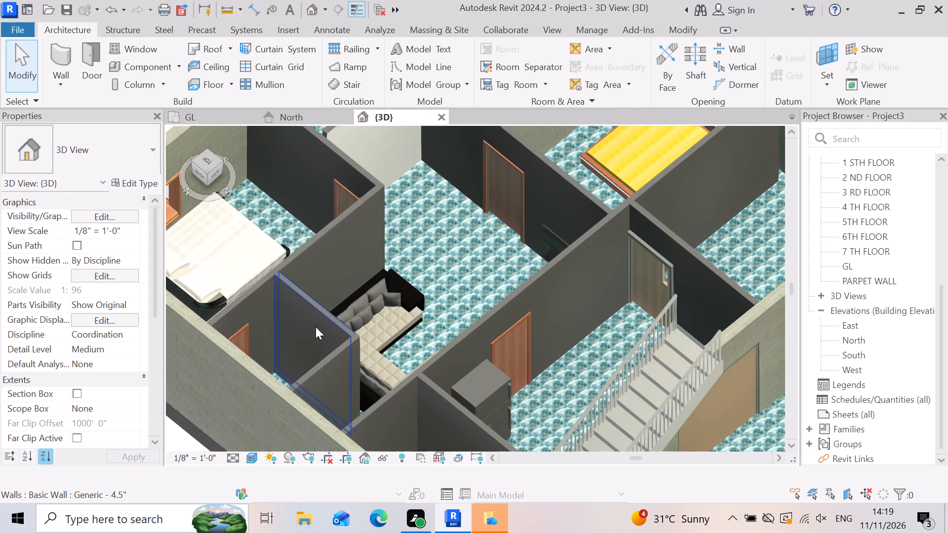
scroll(414, 222, down, 8)
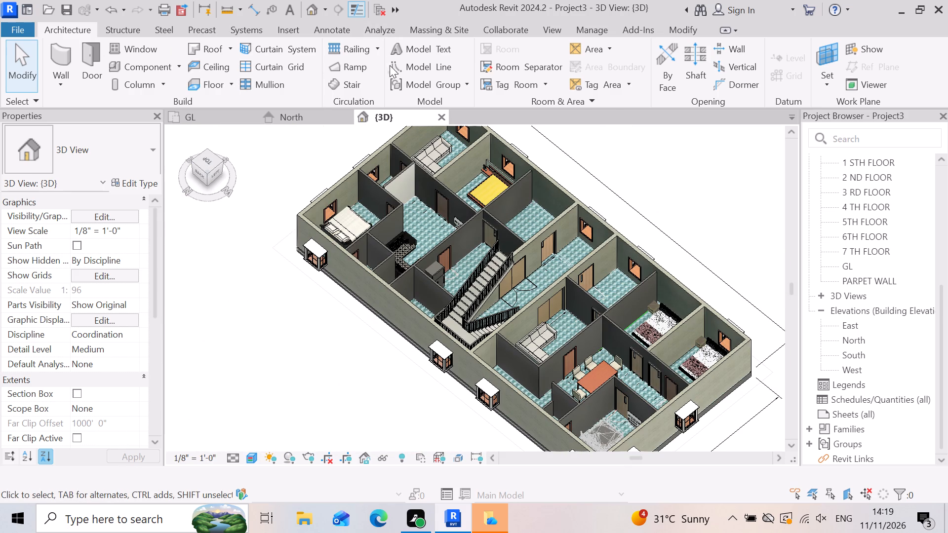
click(202, 428)
scroll(371, 385, down, 4)
scroll(403, 413, up, 2)
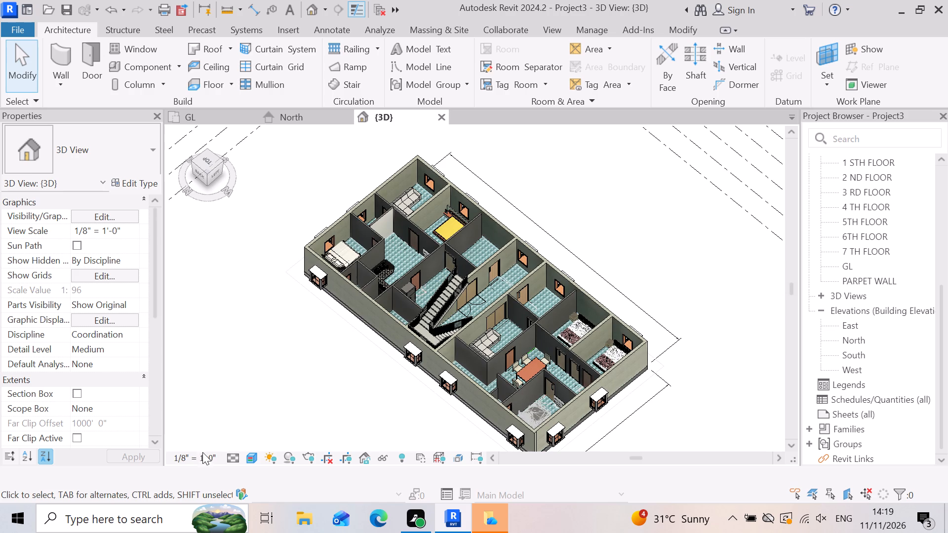
Examine the whole building in 3D from its back side, including the exterior brick wall, bay windows and tiled rooms.
shift+right_drag(326, 393, 319, 383)
shift+middle_drag(326, 393, 319, 383)
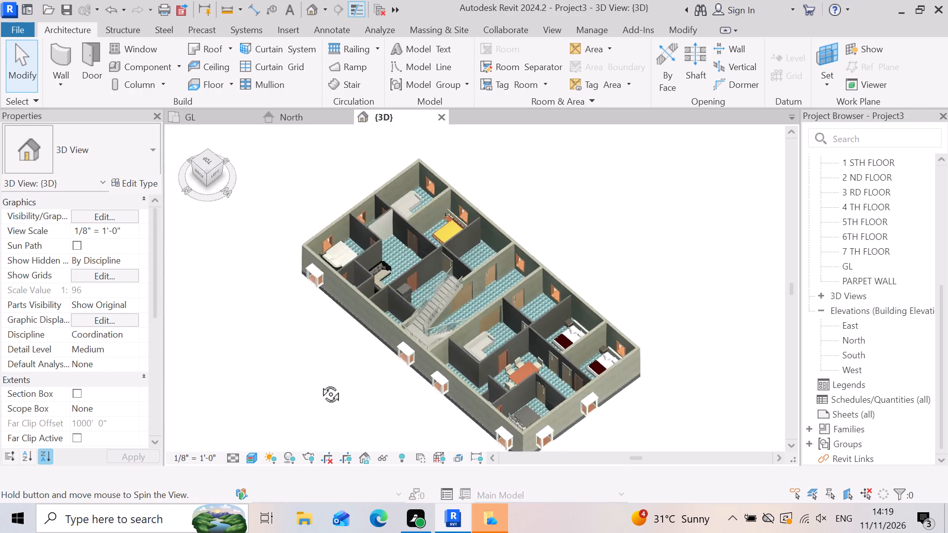
shift+middle_drag(319, 383, 373, 347)
shift+right_drag(319, 383, 374, 350)
scroll(320, 378, down, 3)
scroll(266, 368, down, 2)
shift+right_drag(271, 355, 334, 341)
shift+middle_drag(271, 355, 336, 341)
scroll(316, 278, up, 7)
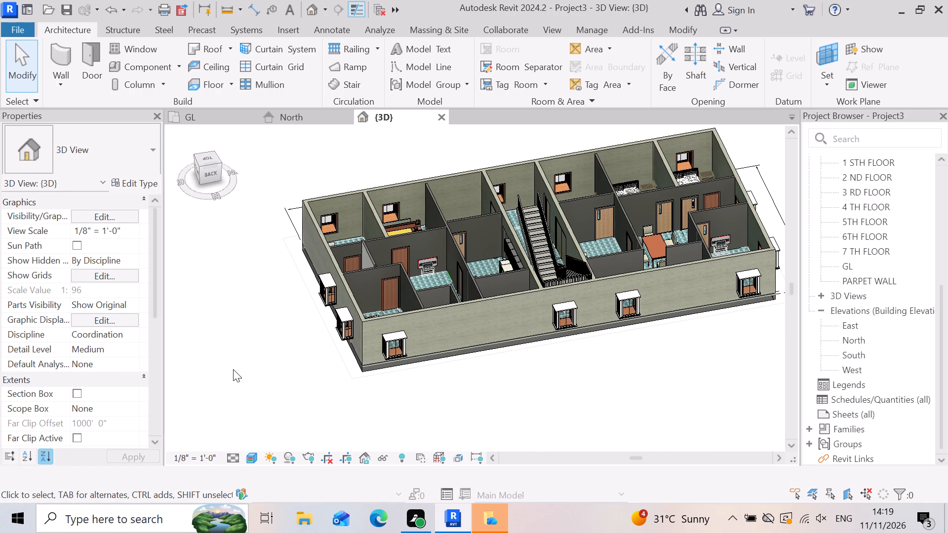
scroll(361, 281, down, 3)
scroll(342, 282, up, 3)
scroll(480, 316, up, 3)
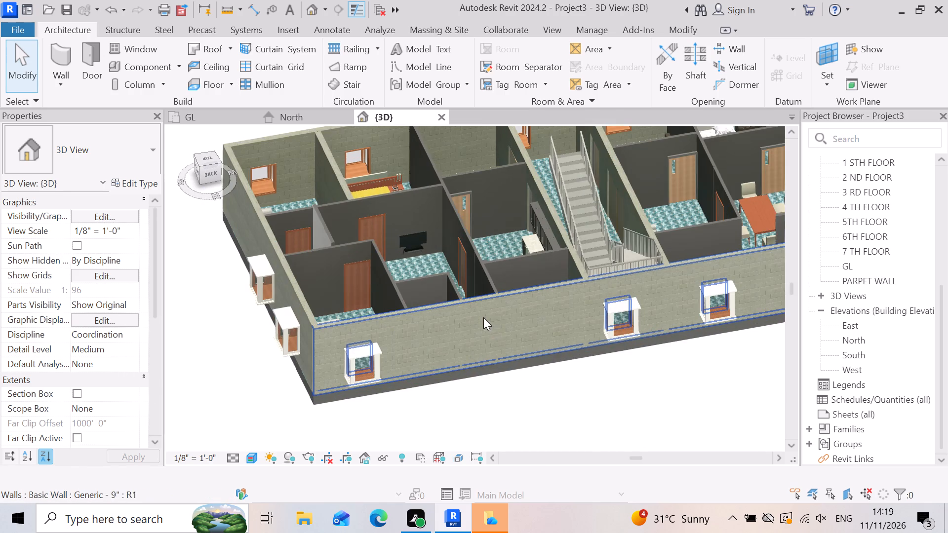
scroll(408, 339, down, 3)
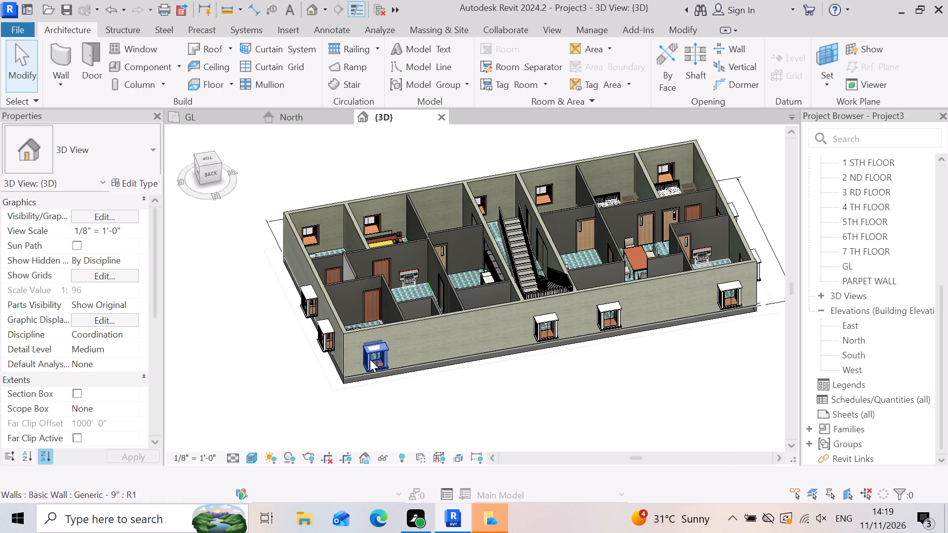
scroll(371, 354, down, 1)
scroll(477, 354, up, 4)
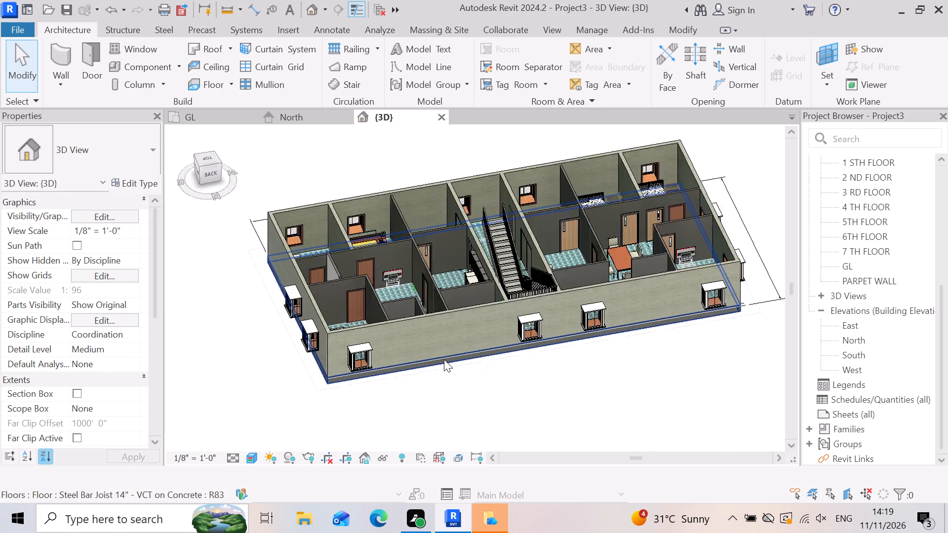
Examine the tile pattern up close in the TV room and the adjoining rooms beside the back exterior wall.
scroll(363, 315, up, 1)
scroll(379, 246, up, 16)
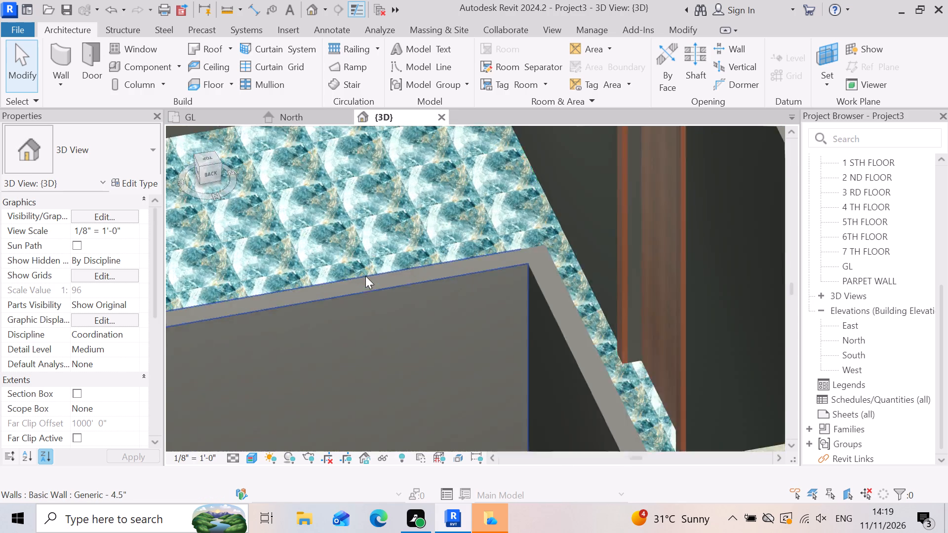
scroll(365, 276, up, 2)
scroll(520, 328, down, 14)
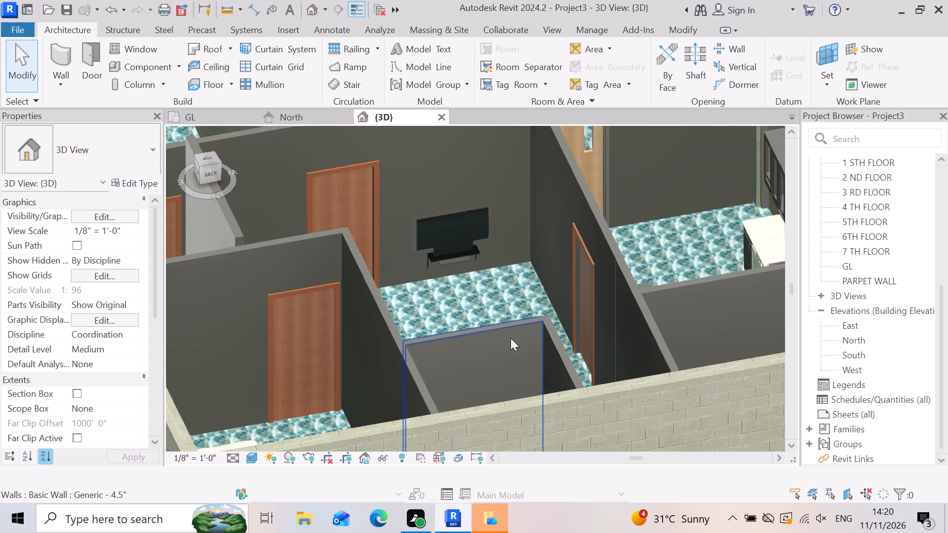
scroll(501, 335, down, 3)
scroll(408, 311, up, 3)
scroll(350, 330, down, 4)
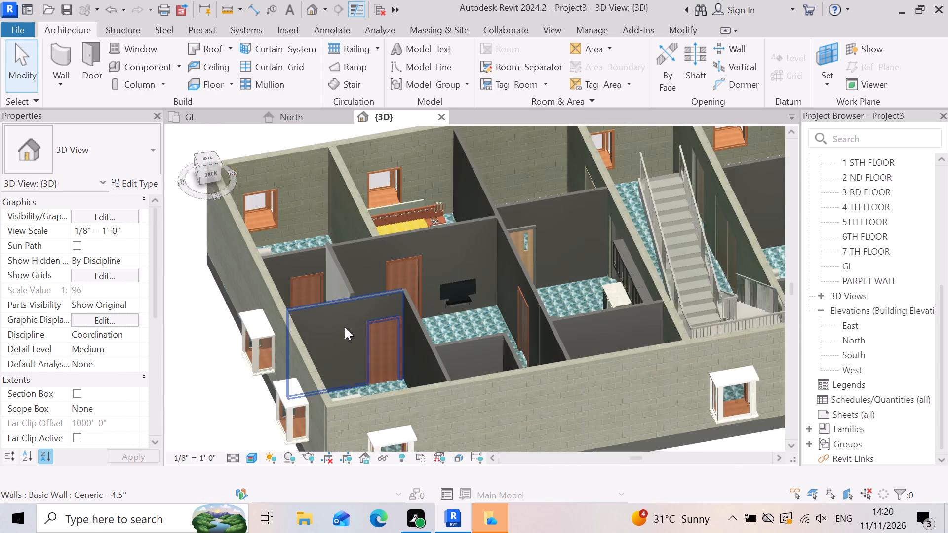
scroll(345, 327, down, 1)
scroll(367, 320, up, 2)
scroll(344, 313, down, 2)
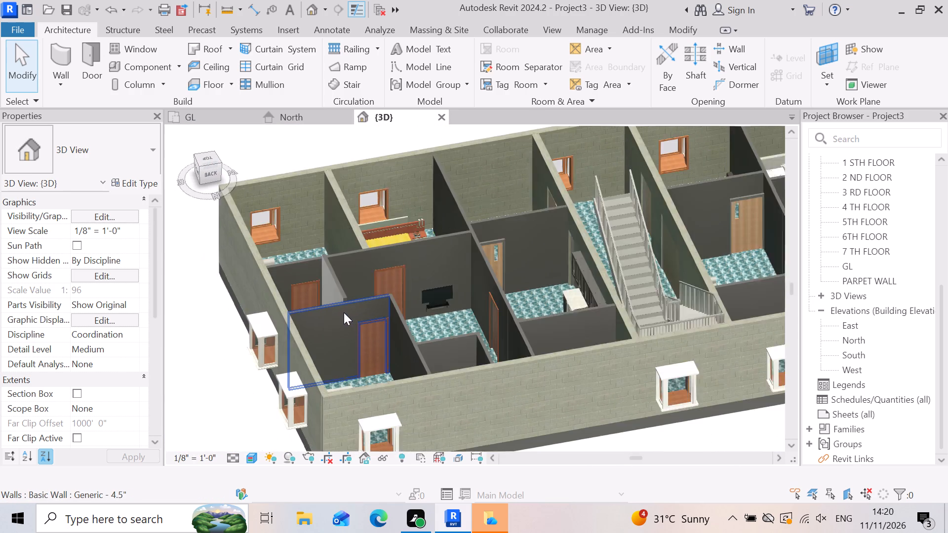
scroll(358, 328, down, 1)
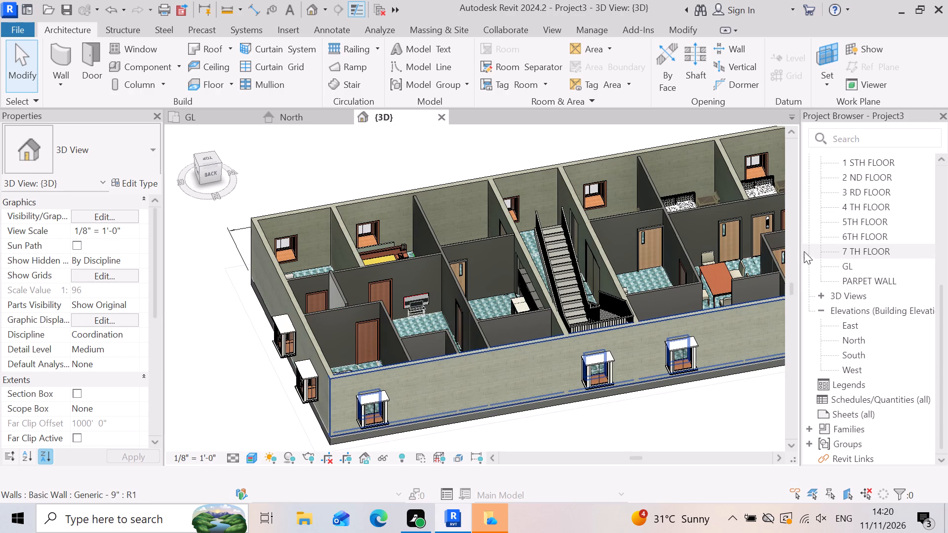
Open the 1 STH FLOOR ceiling plan, dismiss the save reminder without saving, and look over the plan.
scroll(868, 265, up, 1)
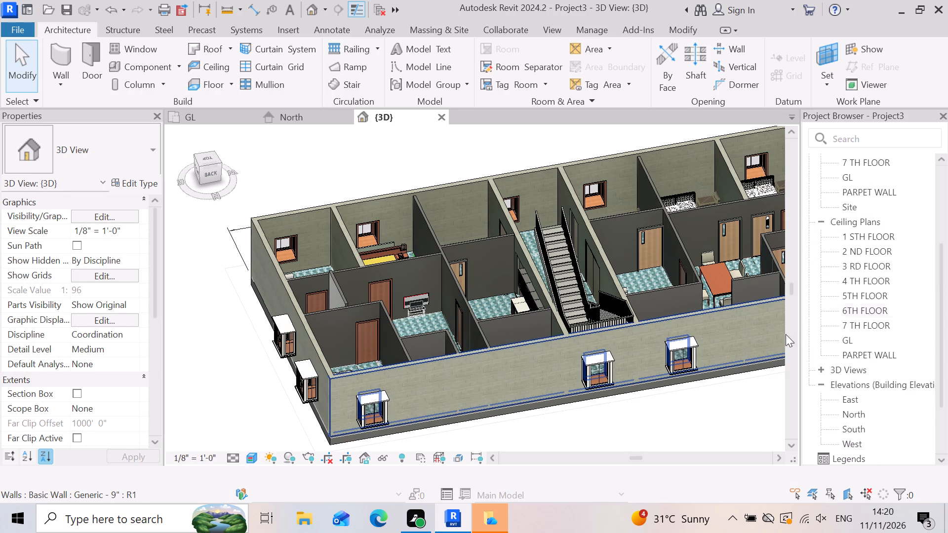
scroll(462, 327, down, 2)
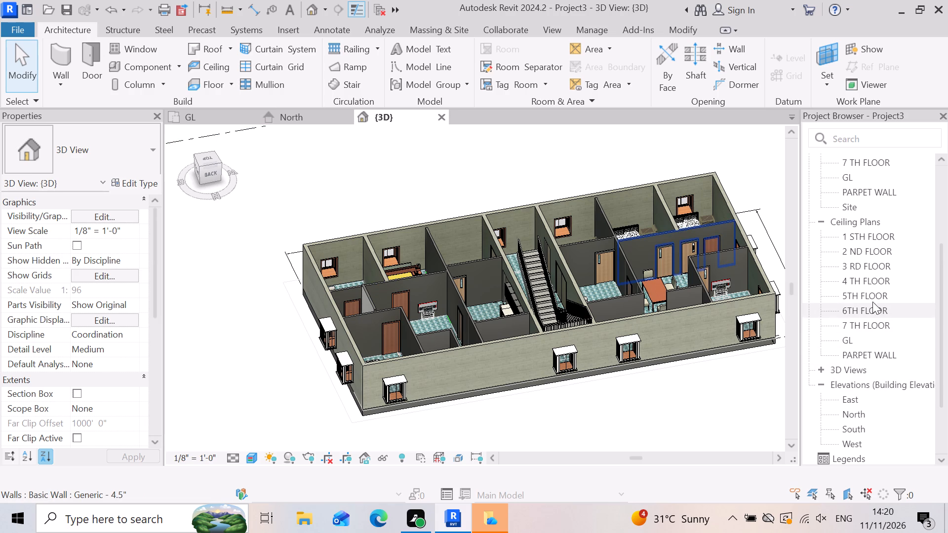
double_click(881, 238)
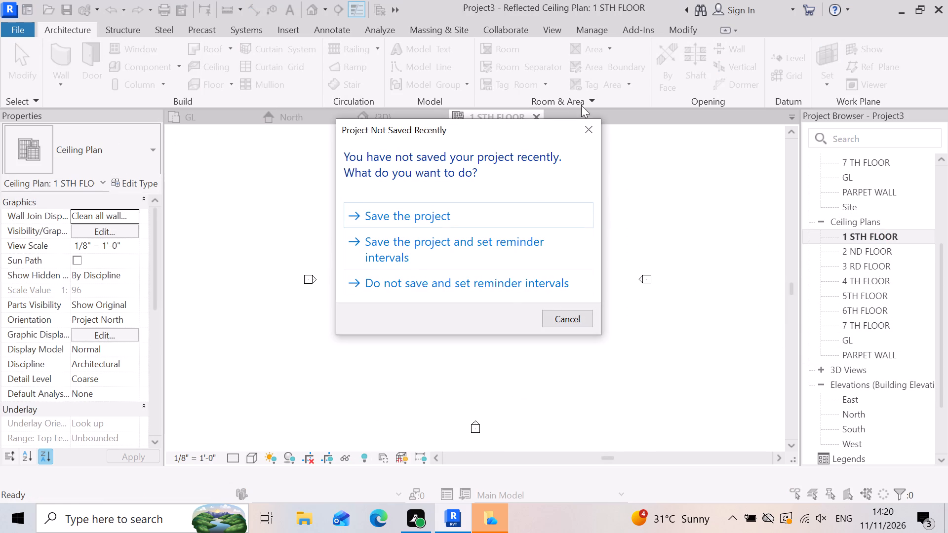
click(592, 131)
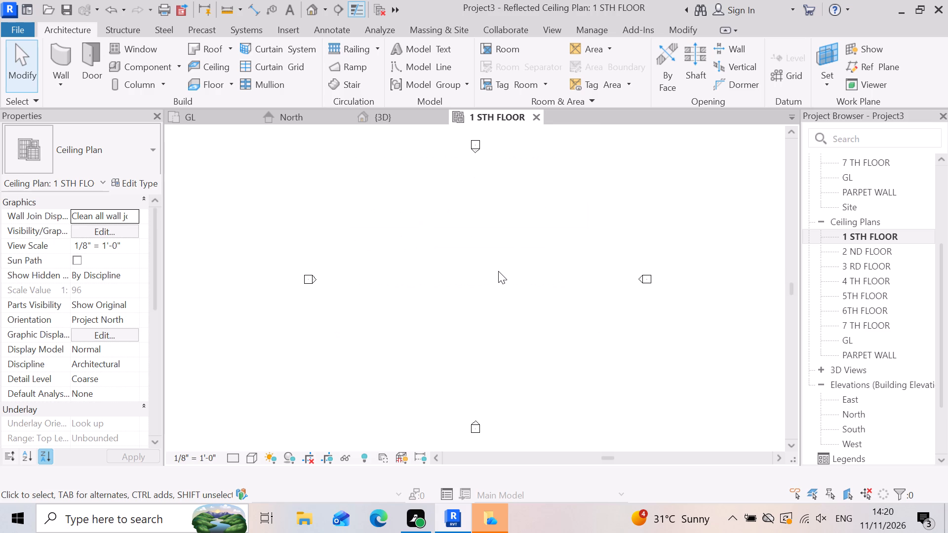
scroll(500, 269, down, 2)
scroll(501, 269, up, 2)
scroll(564, 252, down, 1)
scroll(581, 256, up, 4)
scroll(589, 249, down, 4)
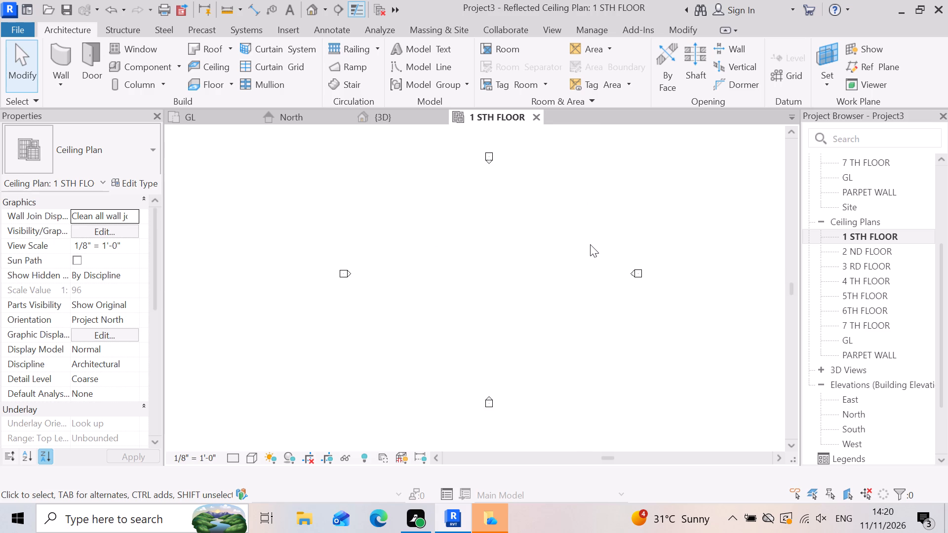
scroll(590, 244, down, 2)
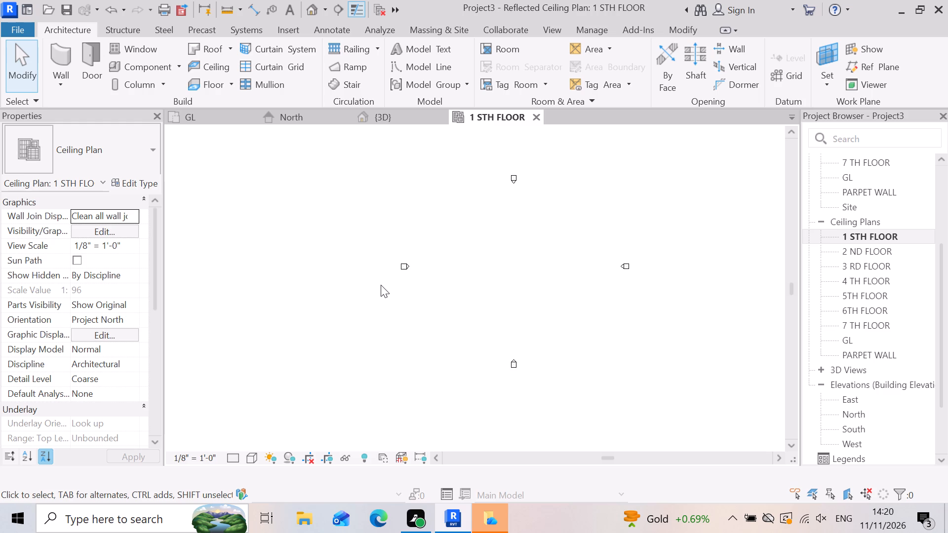
scroll(416, 345, down, 2)
scroll(439, 290, up, 2)
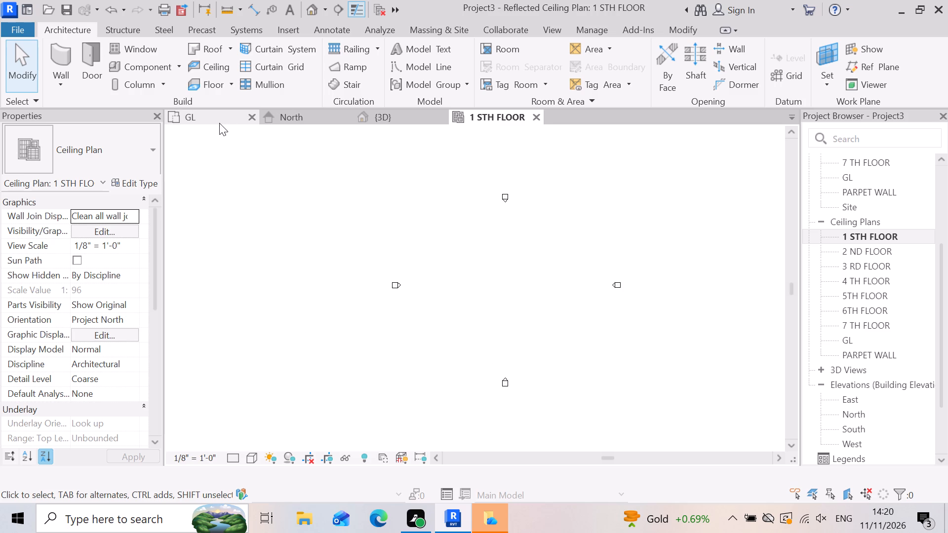
Switch to the GL floor plan, review the apartment layout, and check the floor slab's extent by selecting and deselecting it.
click(219, 123)
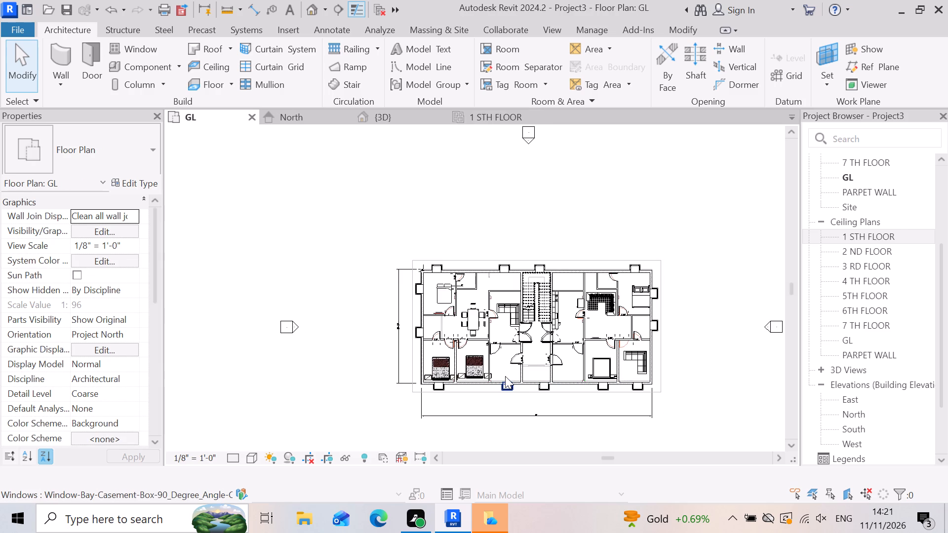
scroll(433, 306, down, 3)
scroll(428, 304, up, 2)
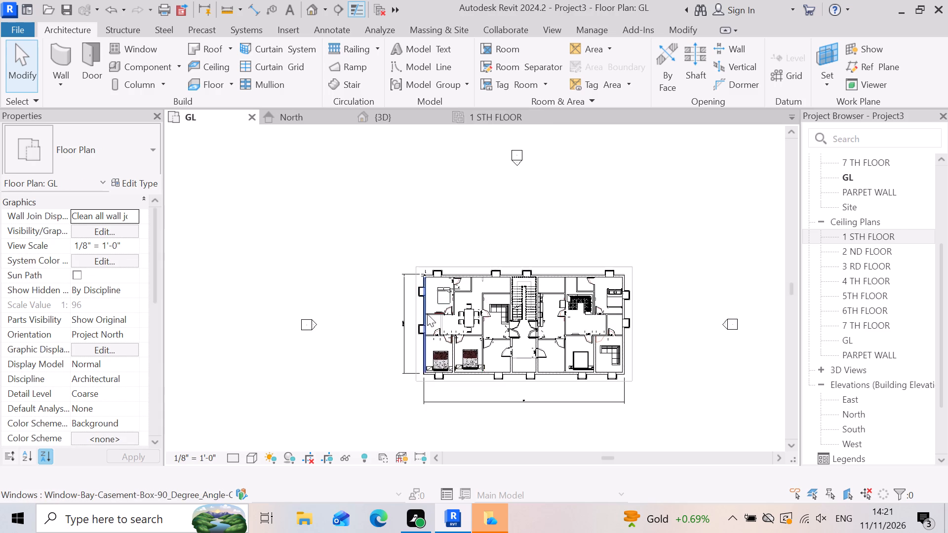
scroll(513, 359, up, 5)
scroll(321, 244, down, 2)
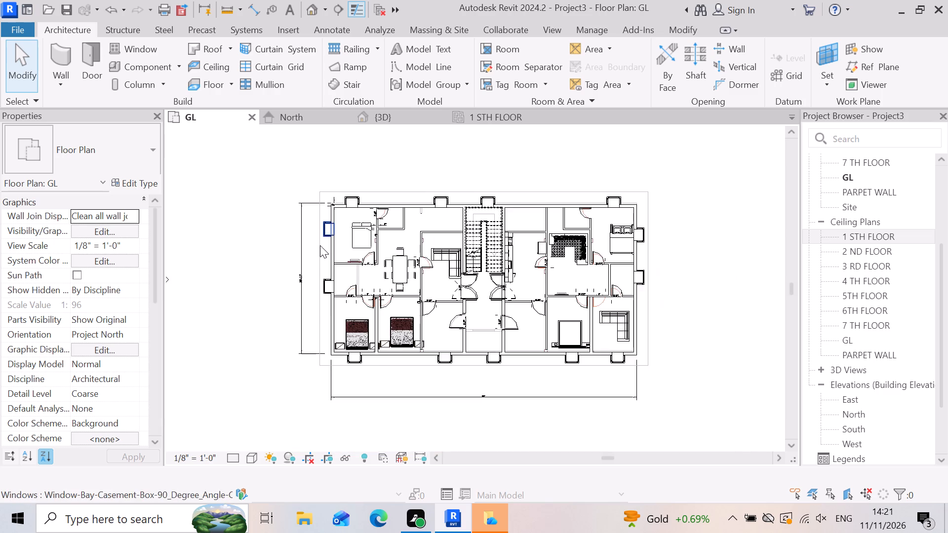
scroll(322, 308, up, 2)
scroll(308, 311, down, 1)
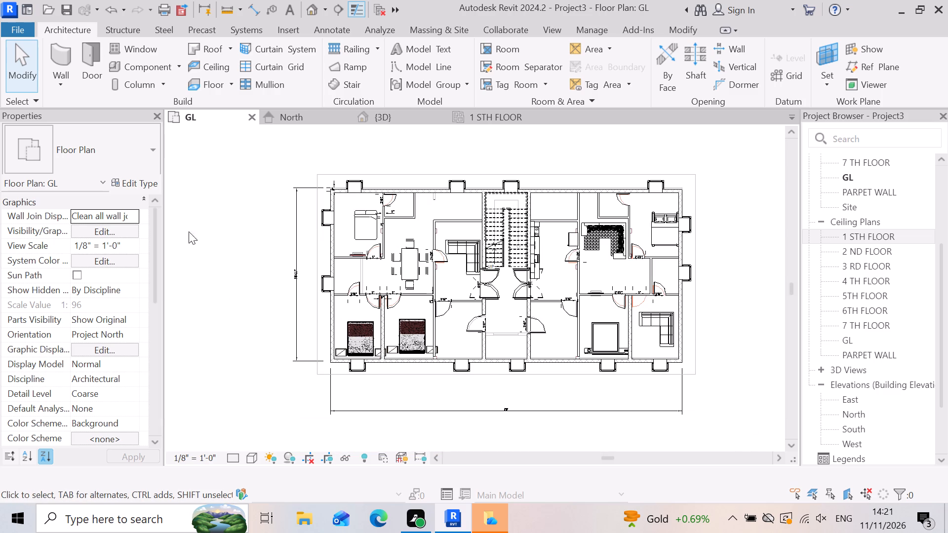
scroll(335, 277, up, 6)
scroll(300, 282, down, 4)
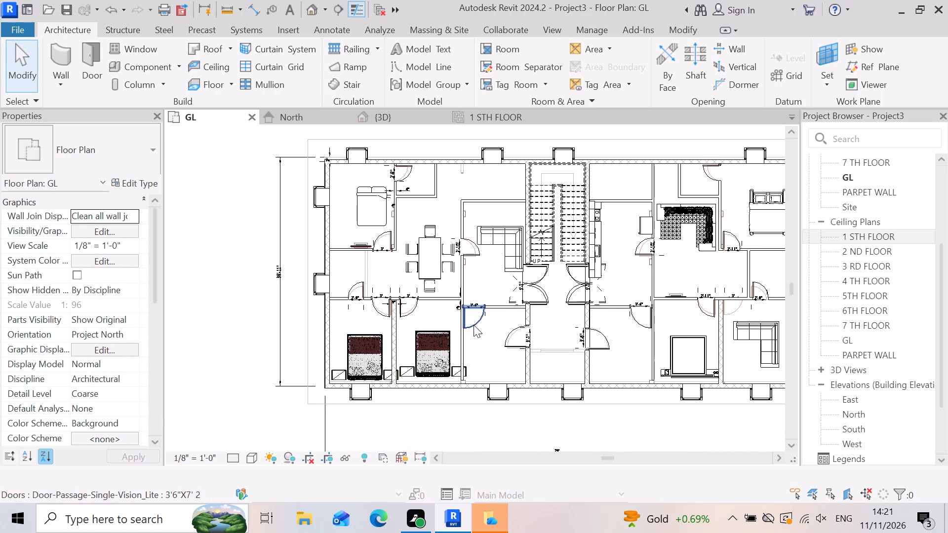
click(491, 348)
scroll(377, 333, down, 4)
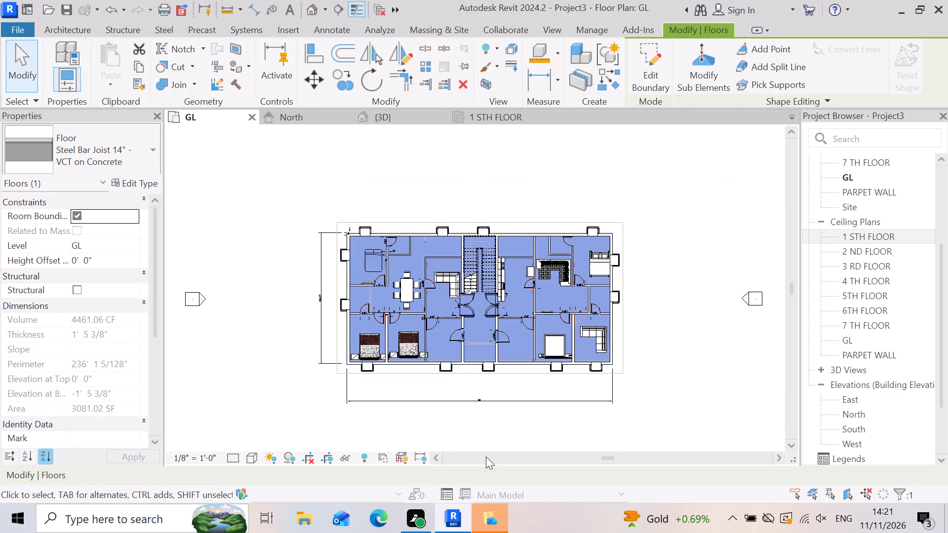
click(499, 433)
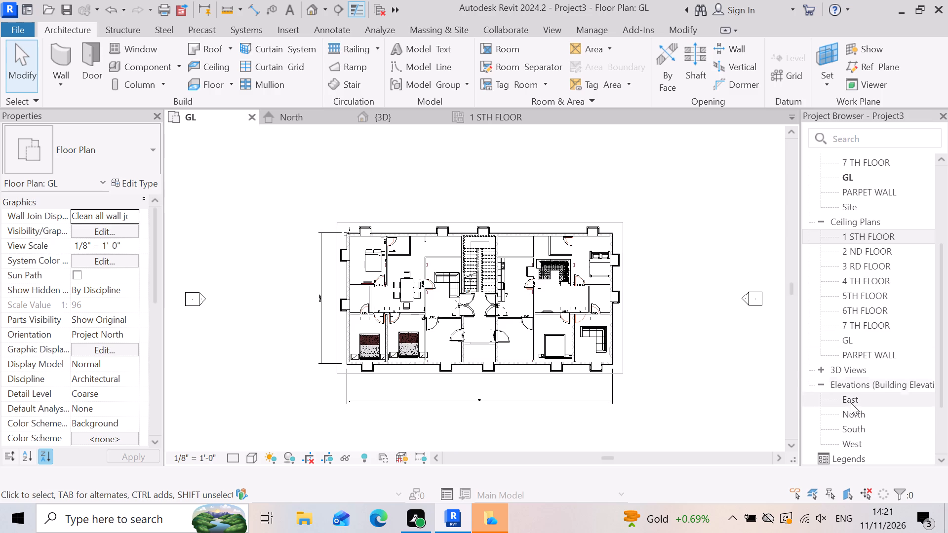
In the North elevation, set the Top Offset of the assembled stair rising to 1 STH FLOOR to -1'.
double_click(857, 414)
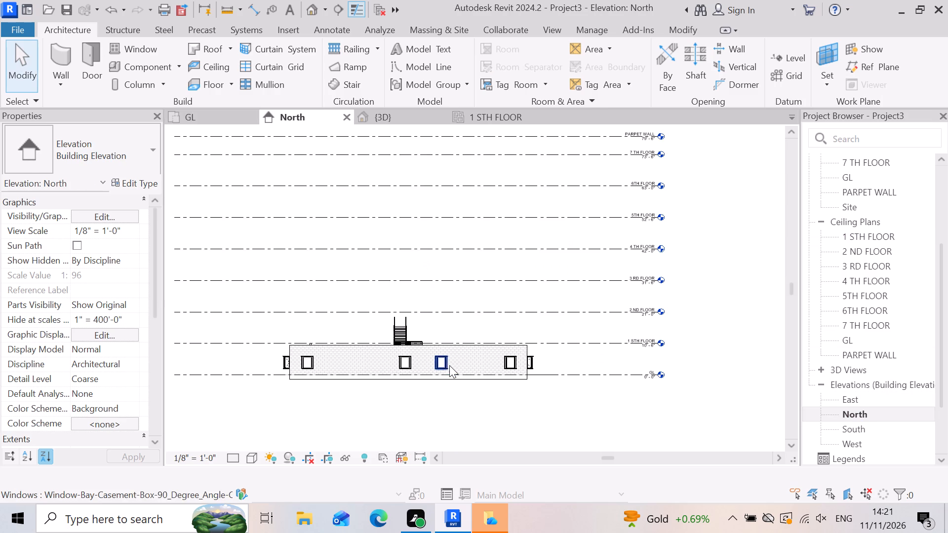
scroll(374, 342, up, 6)
scroll(509, 349, down, 3)
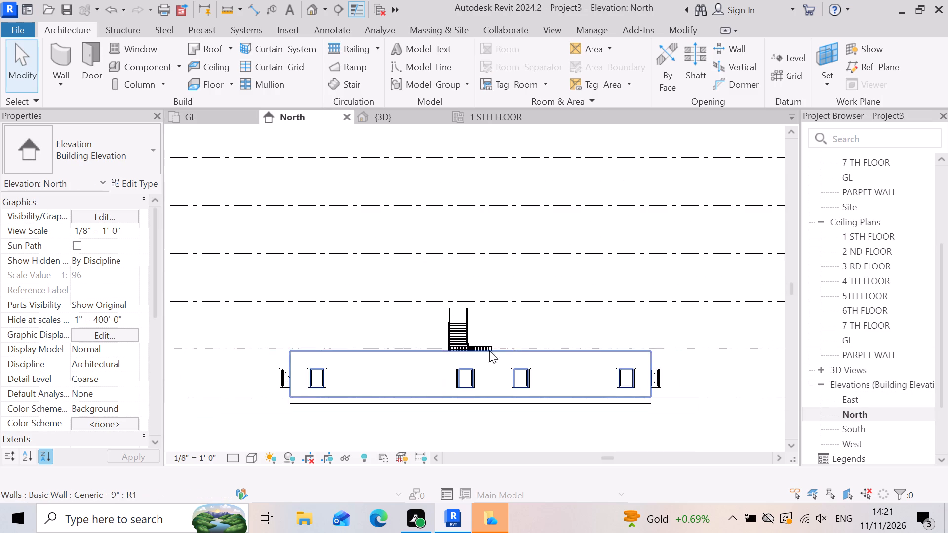
scroll(385, 332, up, 3)
scroll(499, 317, up, 5)
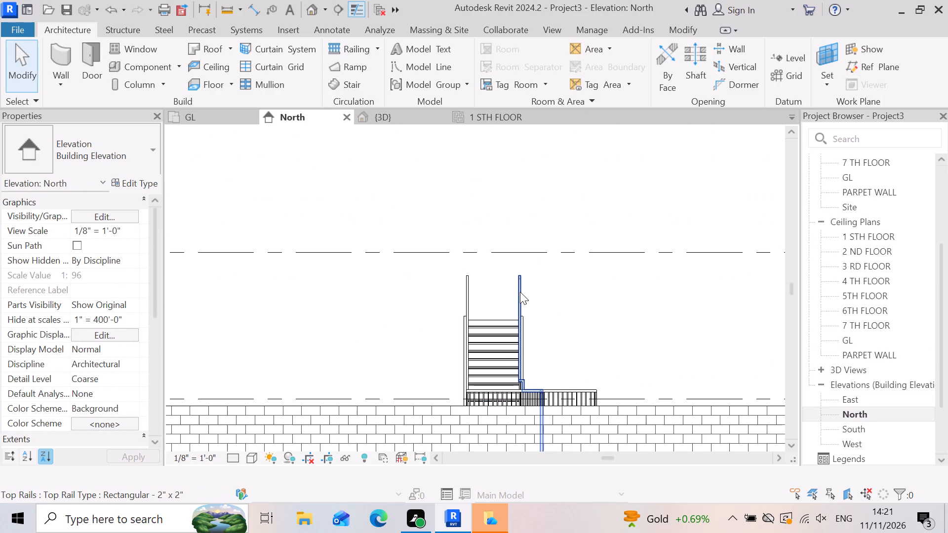
click(488, 323)
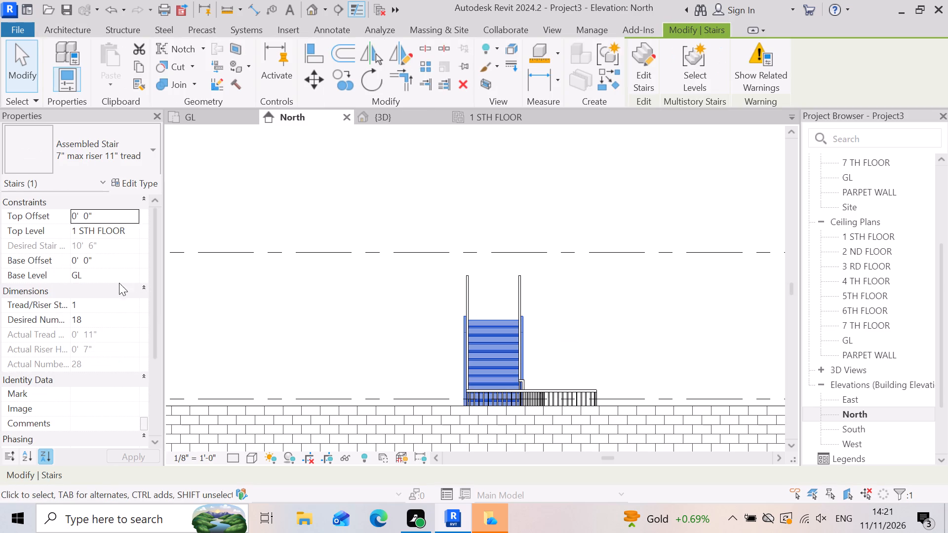
click(113, 219)
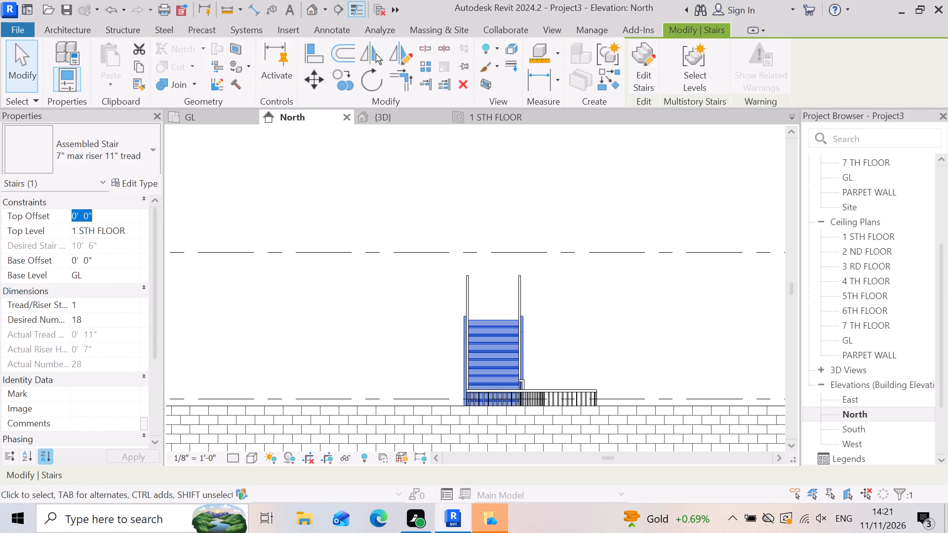
key(minus)
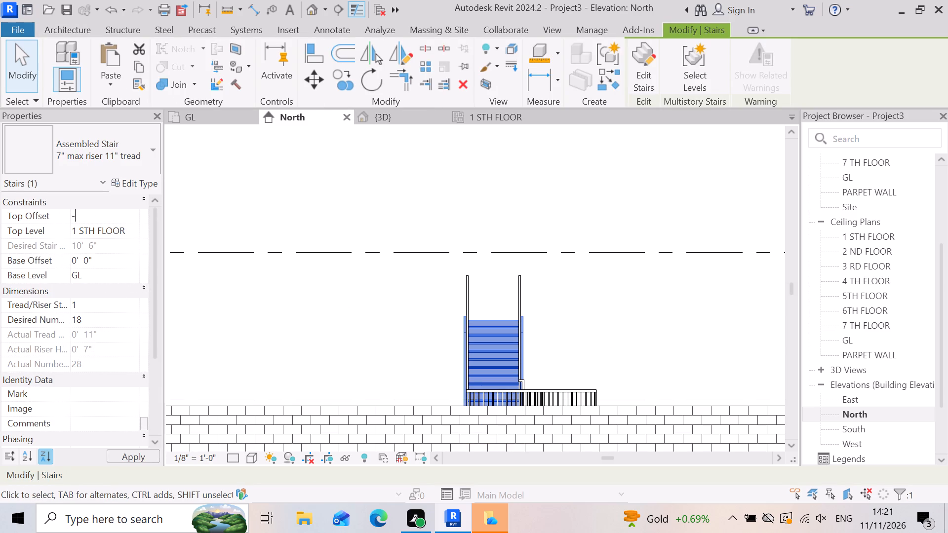
key(1)
text('')
key(BackSpace)
key(Return)
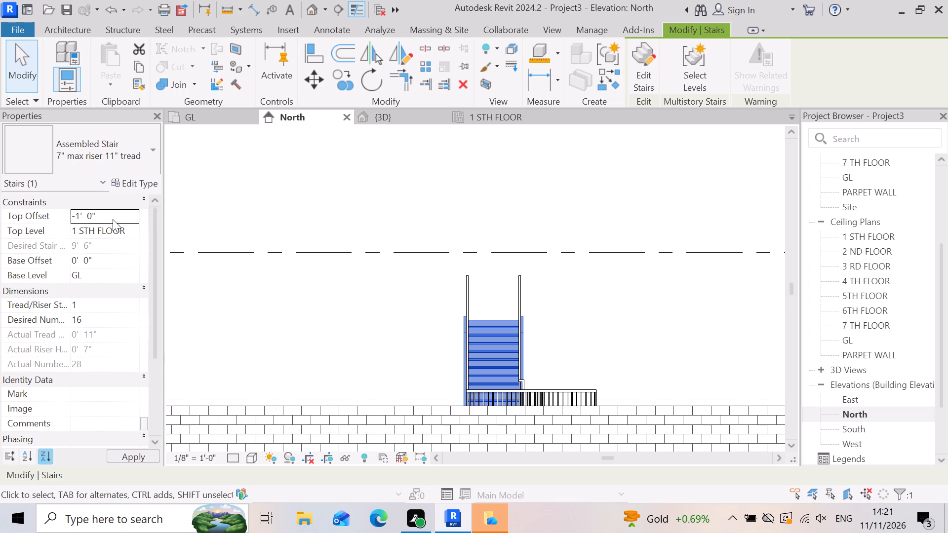
Set the Offset from Path of the left-hand stair railing above the brick wall to -1" in the North elevation.
scroll(411, 303, down, 5)
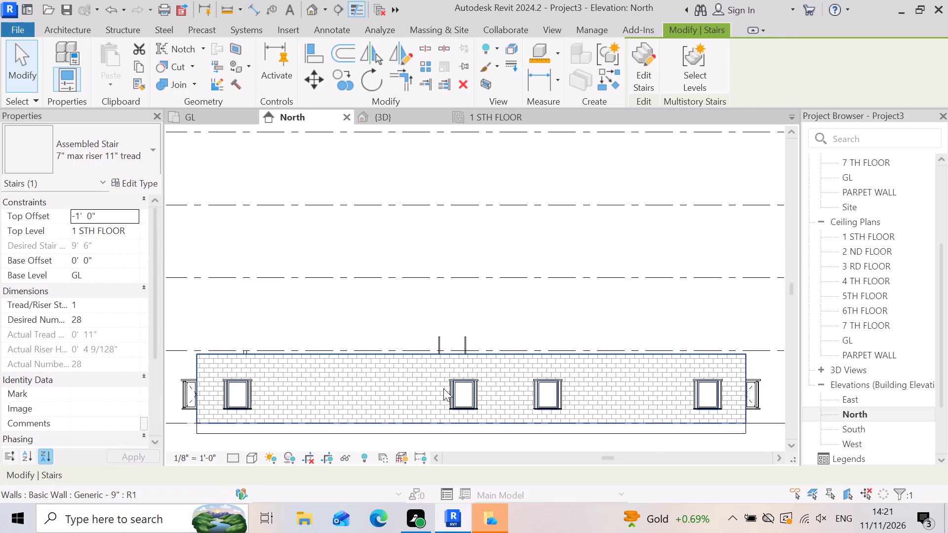
scroll(457, 384, up, 2)
scroll(453, 314, up, 8)
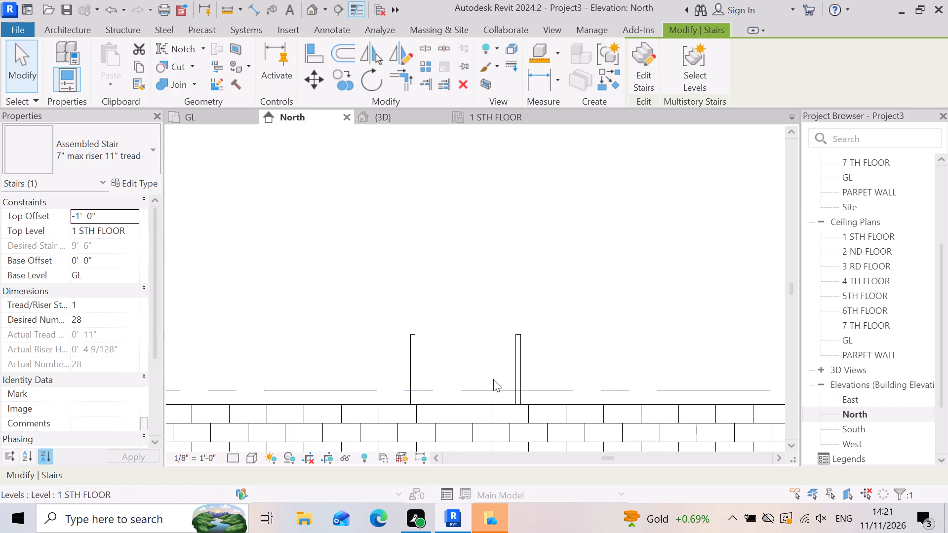
scroll(494, 378, up, 4)
scroll(399, 317, up, 2)
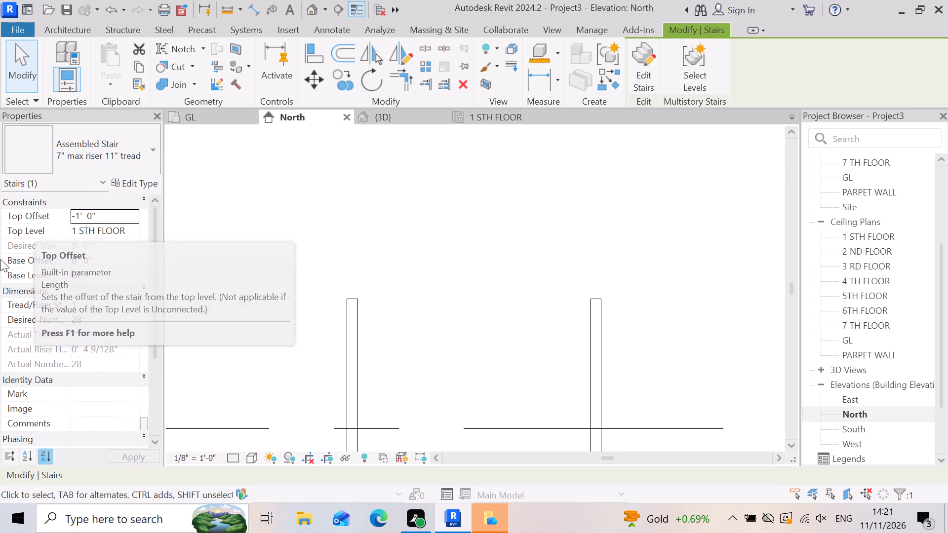
scroll(474, 261, down, 2)
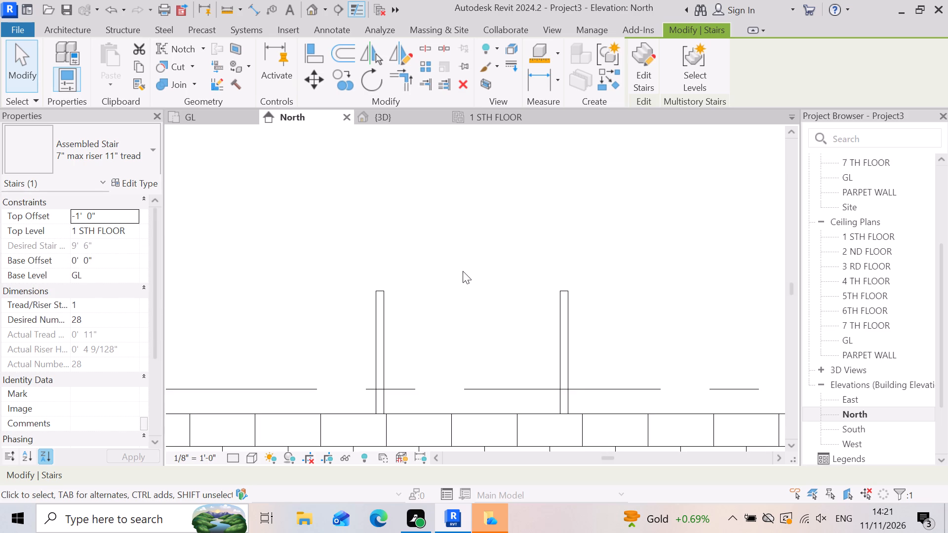
scroll(461, 280, up, 1)
scroll(669, 381, up, 5)
scroll(460, 317, down, 3)
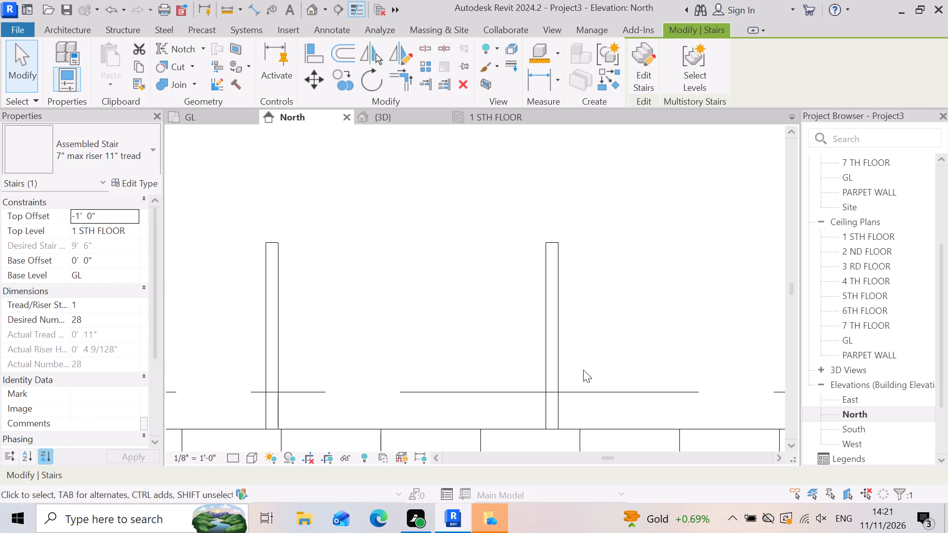
scroll(537, 339, down, 3)
scroll(363, 347, up, 3)
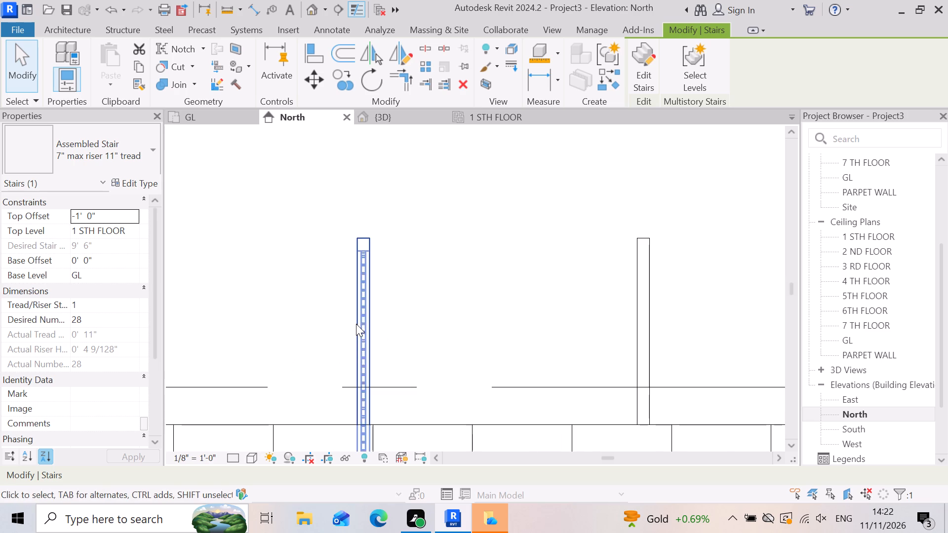
scroll(567, 319, down, 2)
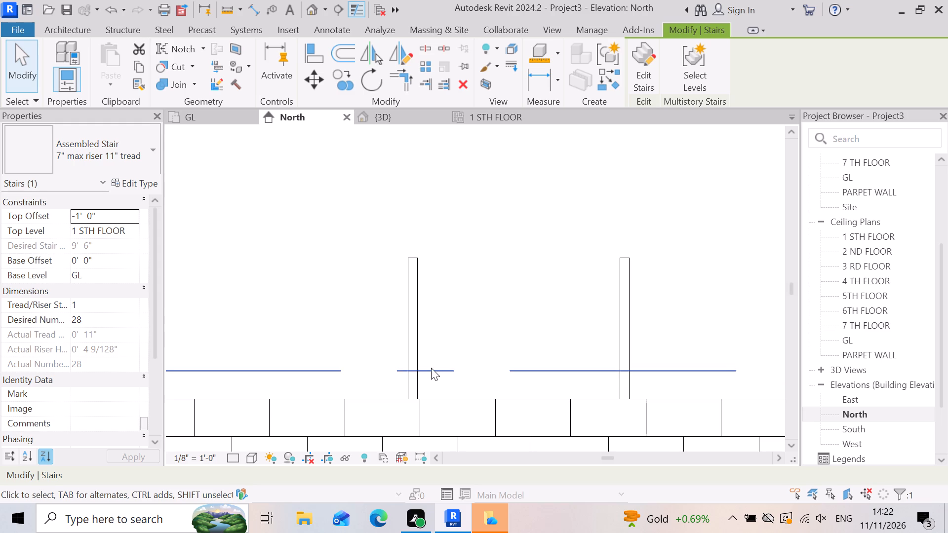
click(411, 338)
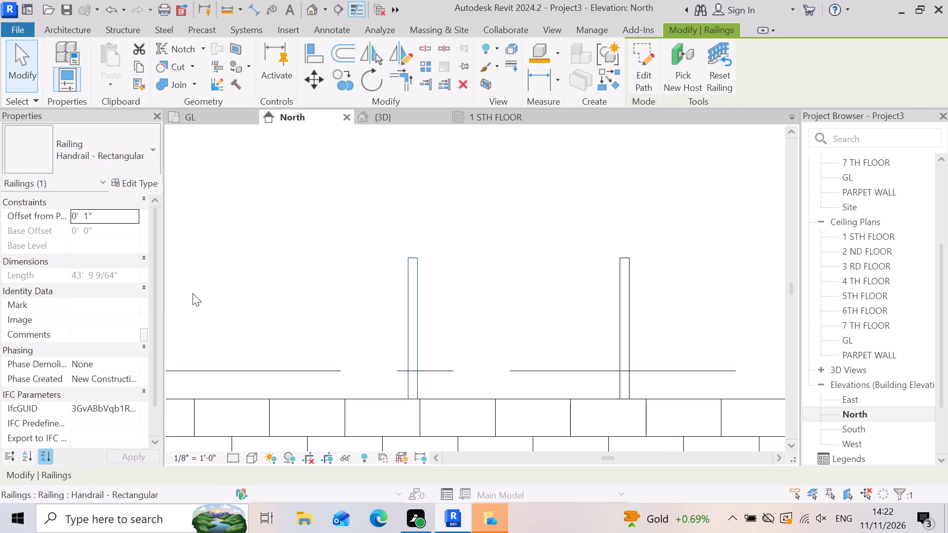
click(111, 213)
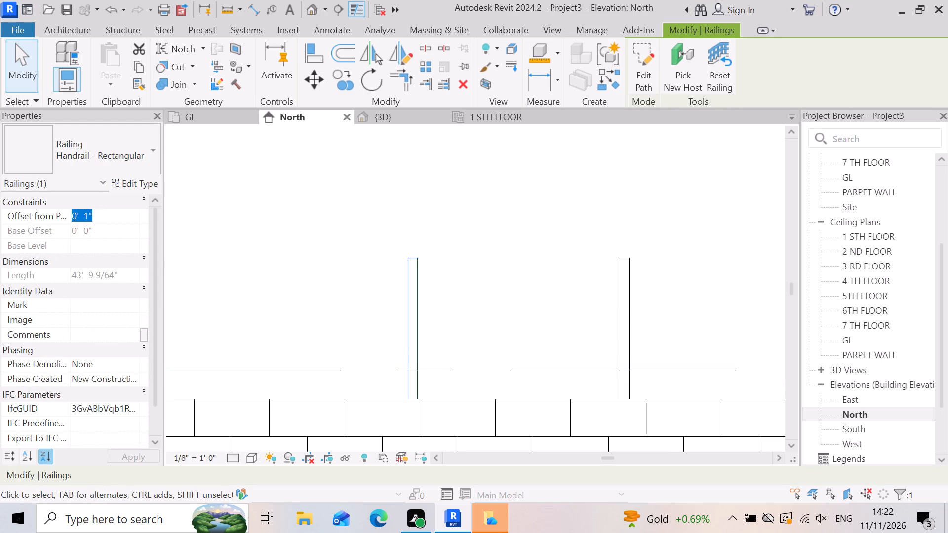
key(minus)
key(1)
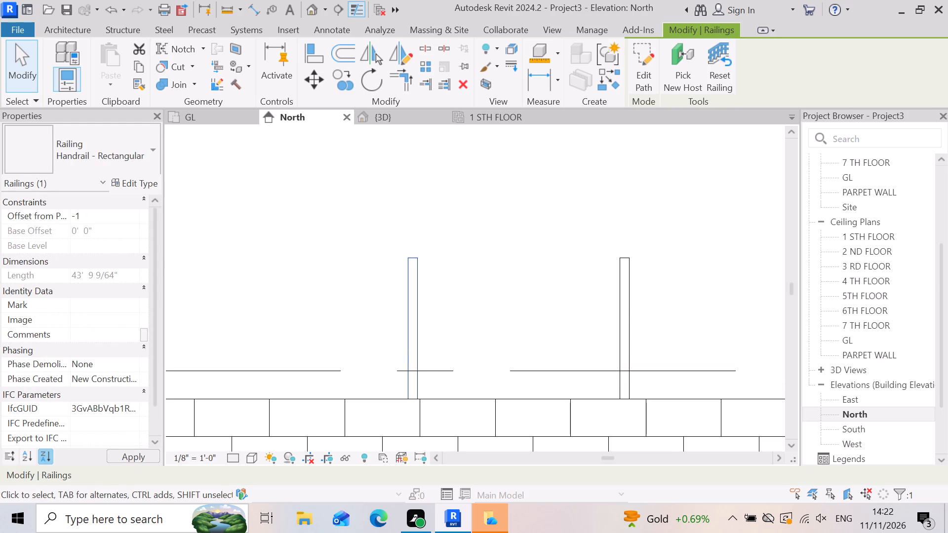
key(shift+quotedbl)
key(Return)
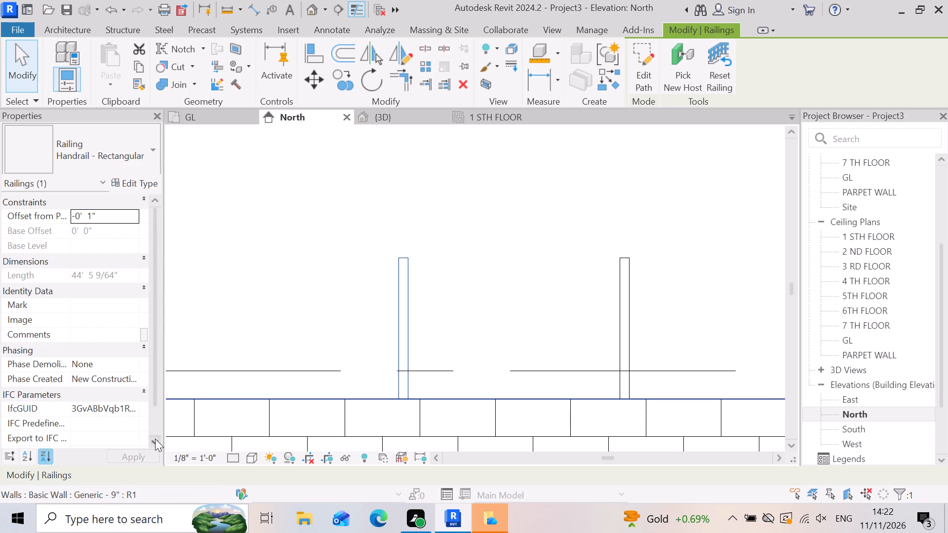
click(136, 462)
scroll(487, 322, down, 5)
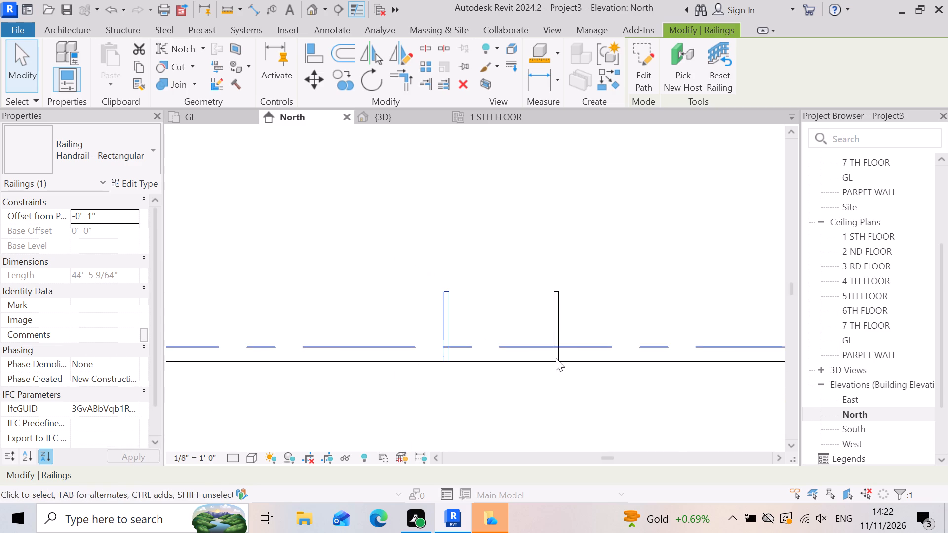
click(572, 319)
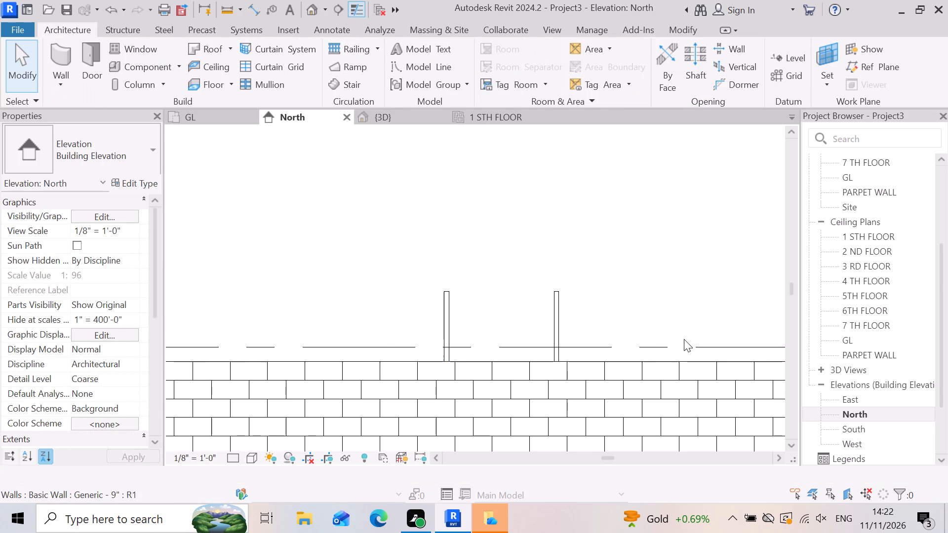
Examine the stair, its railings and the surrounding tiled rooms up close in the 3D view.
click(414, 112)
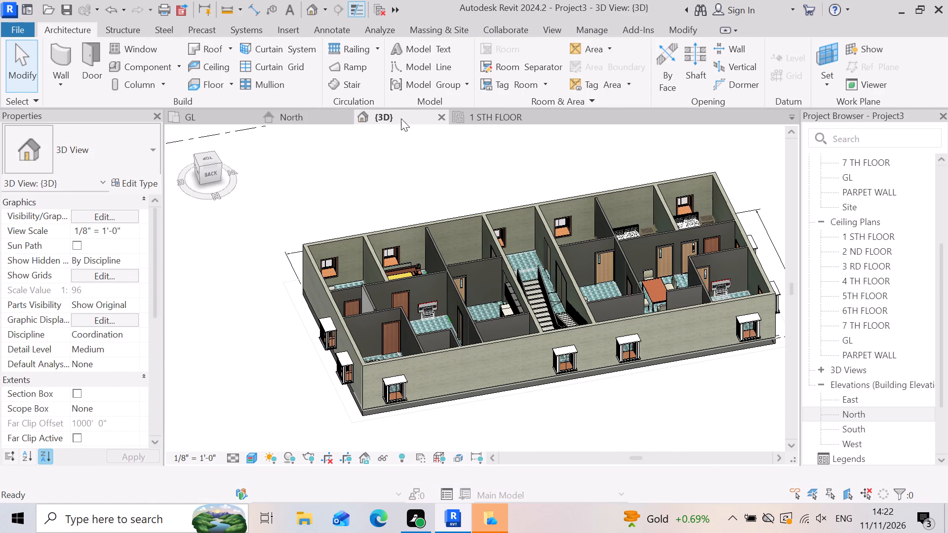
scroll(685, 407, up, 2)
click(673, 406)
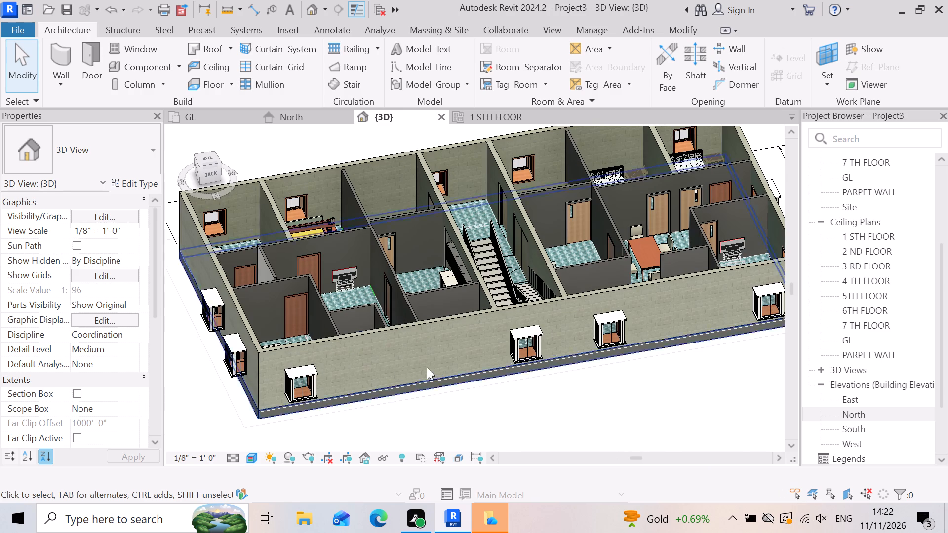
scroll(394, 353, up, 3)
scroll(494, 334, down, 2)
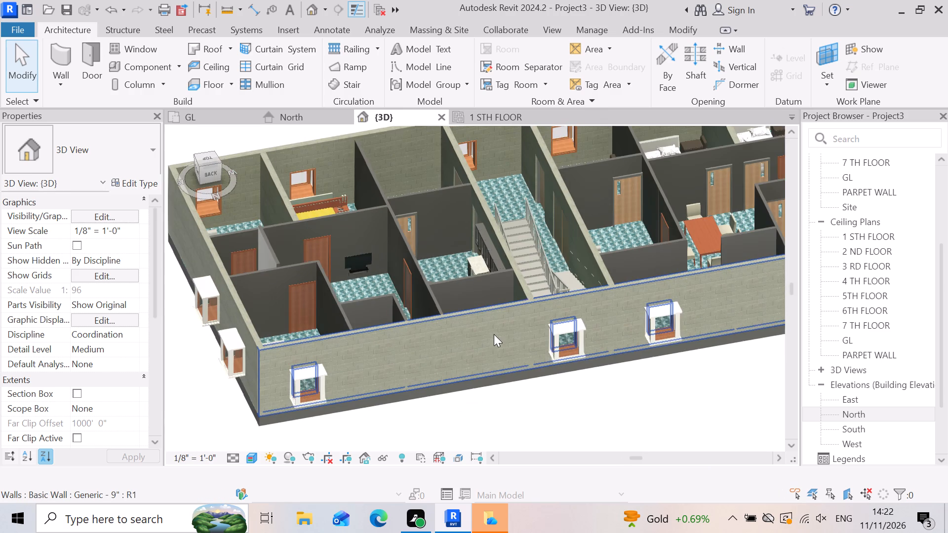
scroll(612, 300, up, 3)
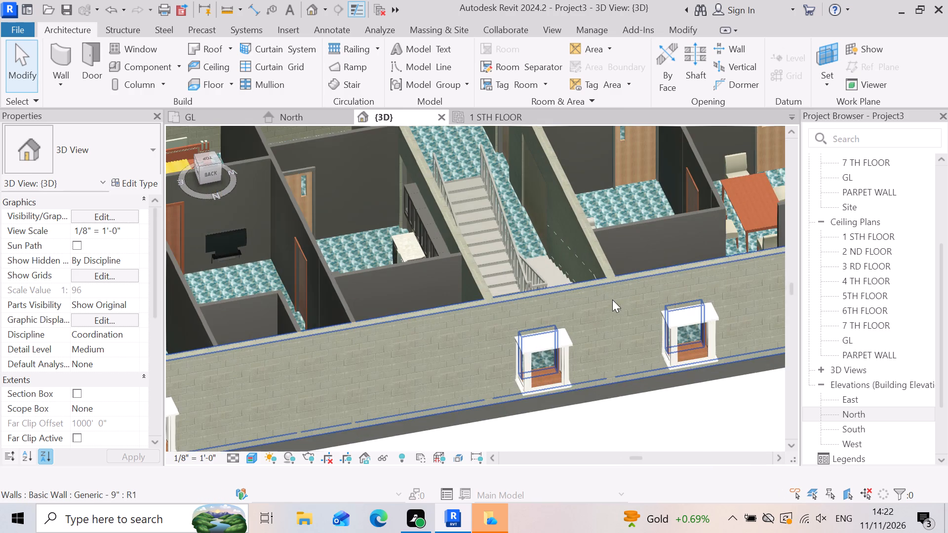
scroll(539, 423, down, 6)
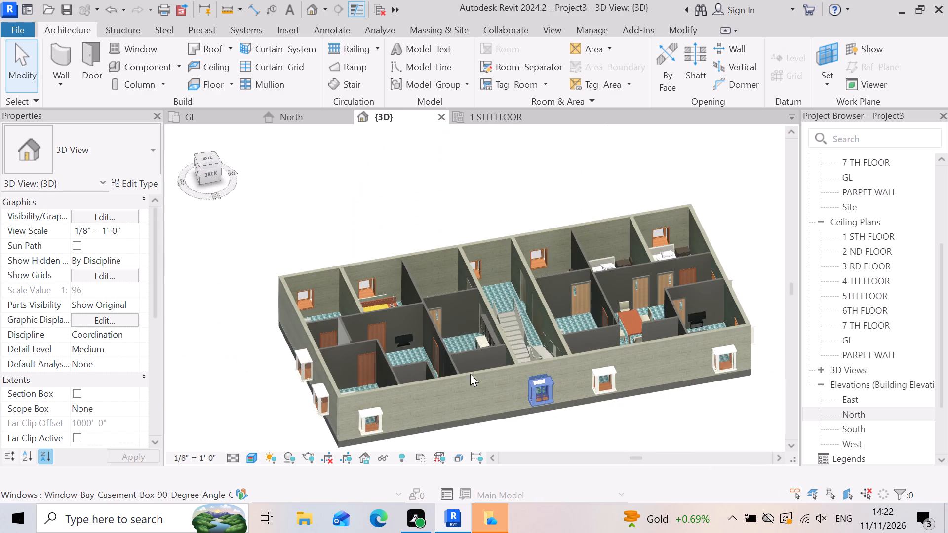
scroll(390, 359, up, 3)
scroll(333, 329, up, 3)
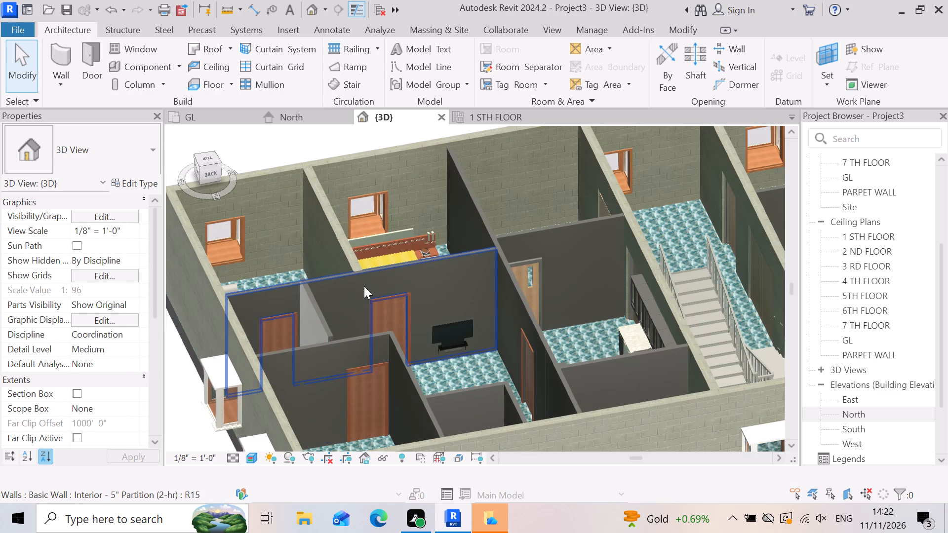
scroll(363, 286, down, 3)
Return to the GL floor plan and look over the bedrooms, entrance and lower exterior wall with its bay windows.
click(209, 120)
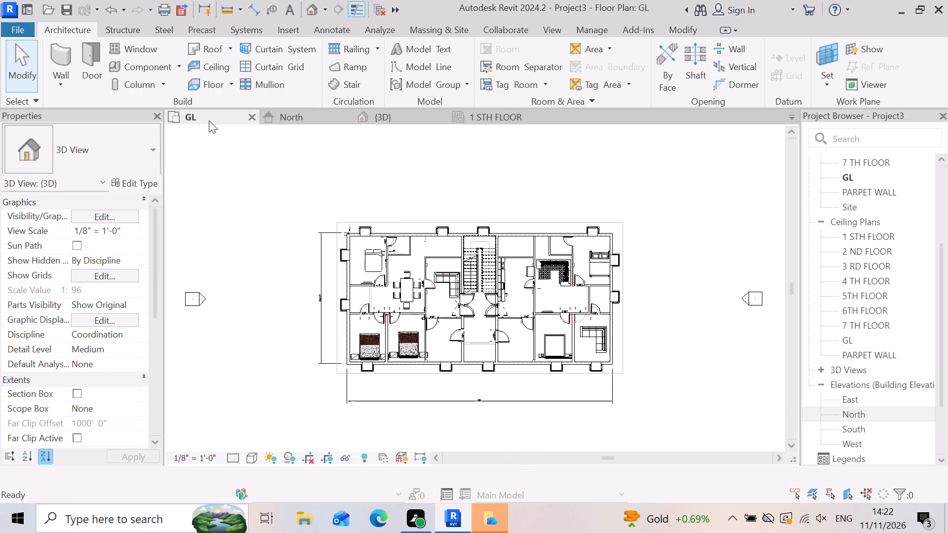
scroll(429, 286, down, 3)
scroll(427, 371, up, 5)
scroll(362, 320, up, 3)
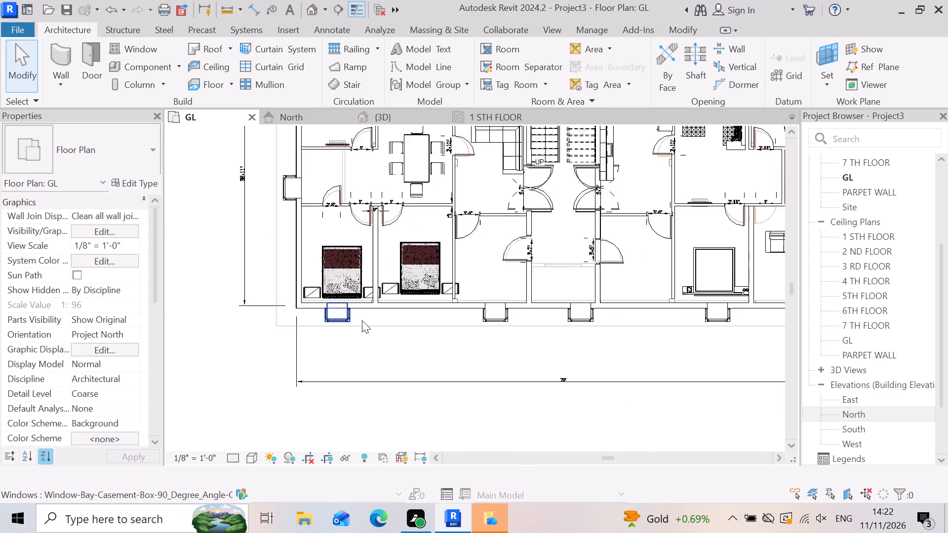
scroll(362, 320, up, 1)
scroll(422, 328, down, 5)
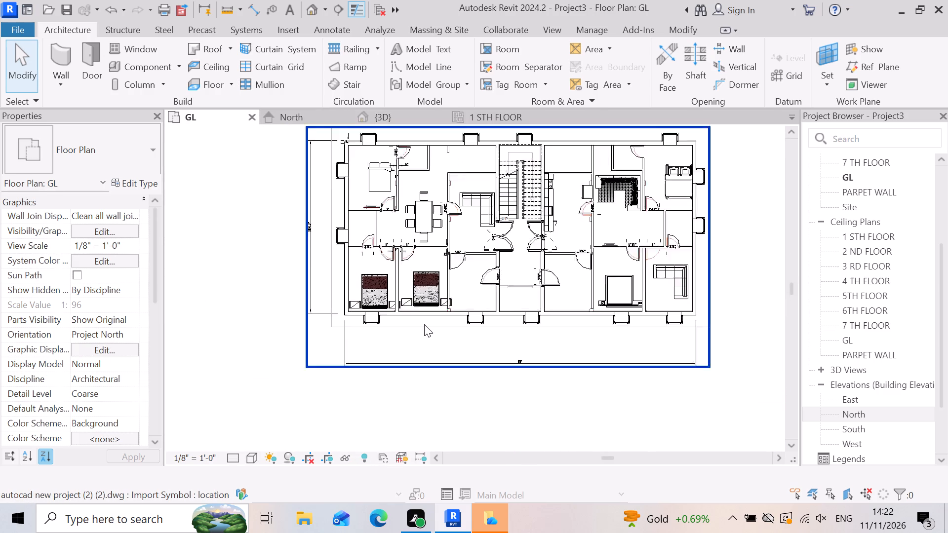
scroll(424, 324, down, 1)
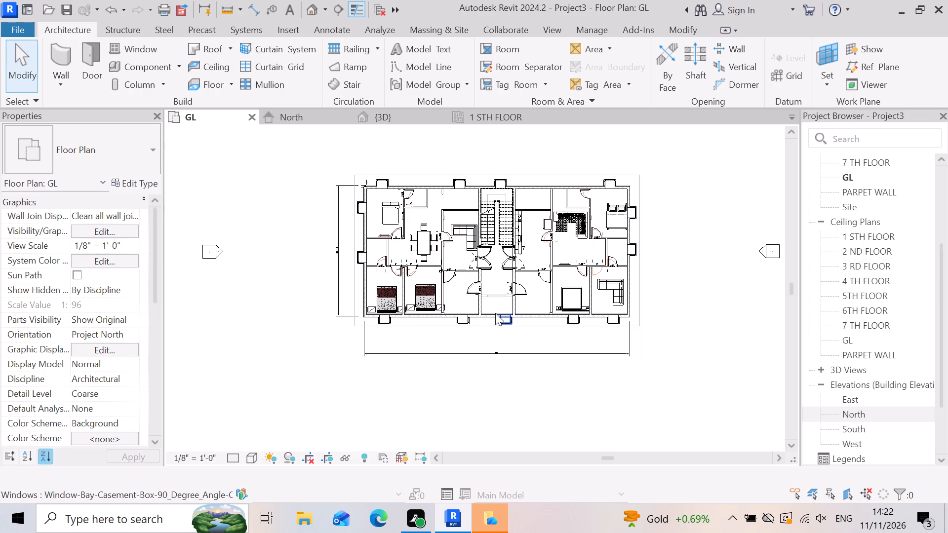
click(487, 317)
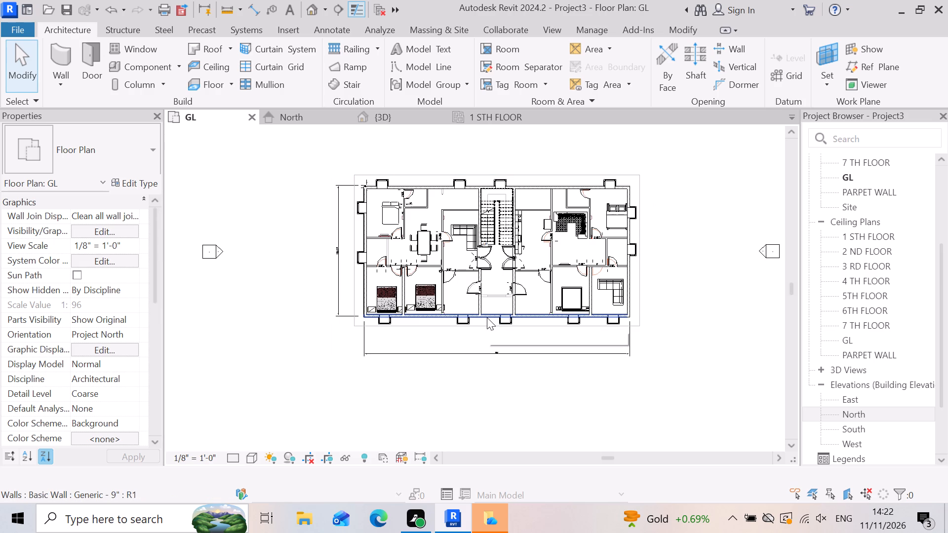
click(186, 379)
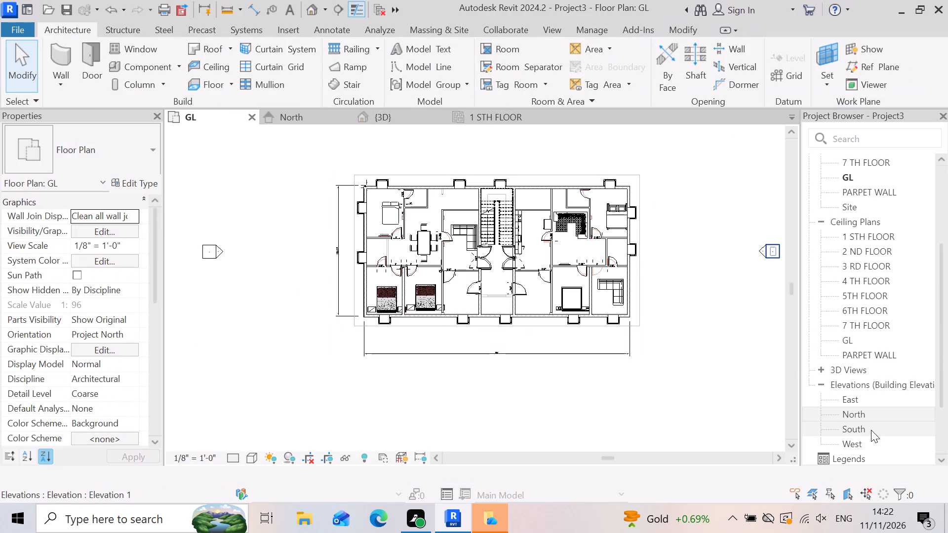
In the North elevation, copy the Steel Bar Joist 14" - VCT on Concrete floor at GL and paste it aligned to level 1 STH FLOOR.
double_click(876, 414)
scroll(610, 304, down, 3)
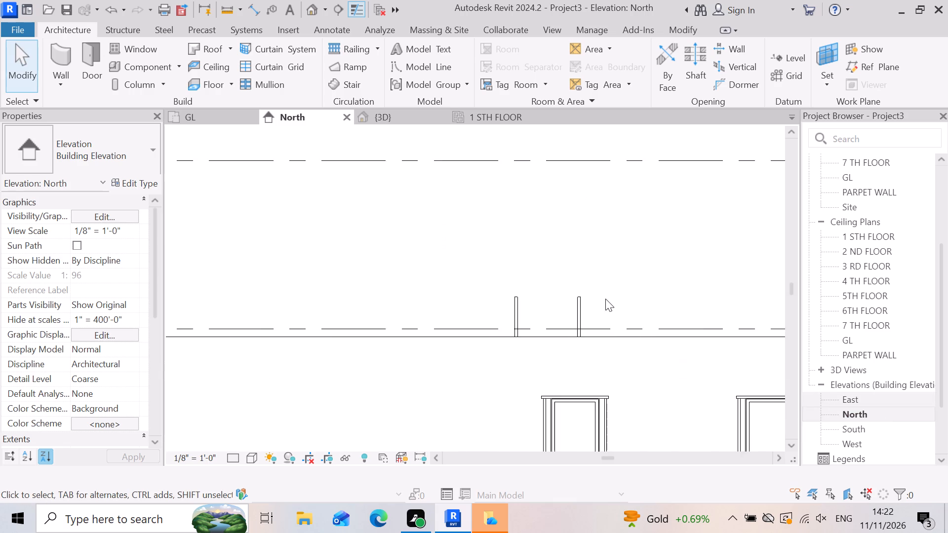
scroll(605, 299, down, 8)
scroll(619, 378, up, 3)
scroll(339, 277, down, 2)
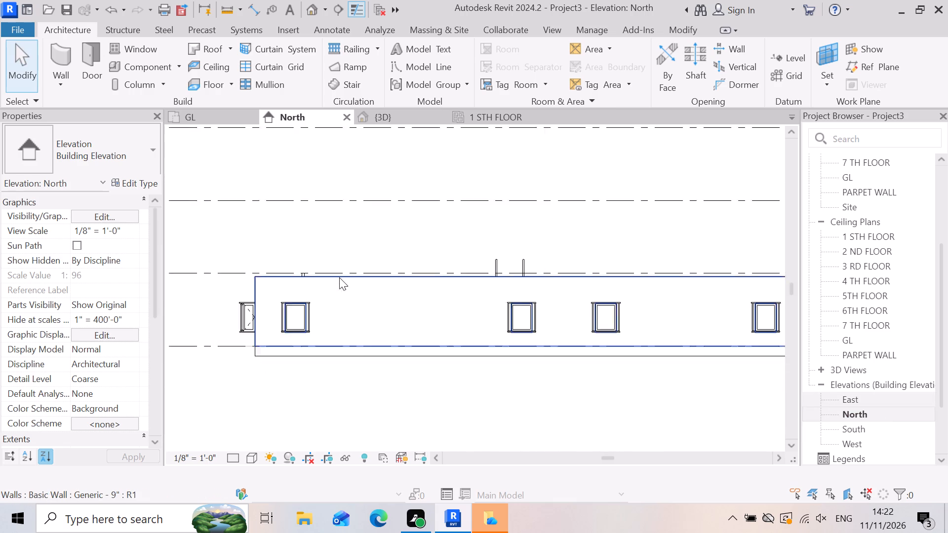
scroll(339, 277, down, 2)
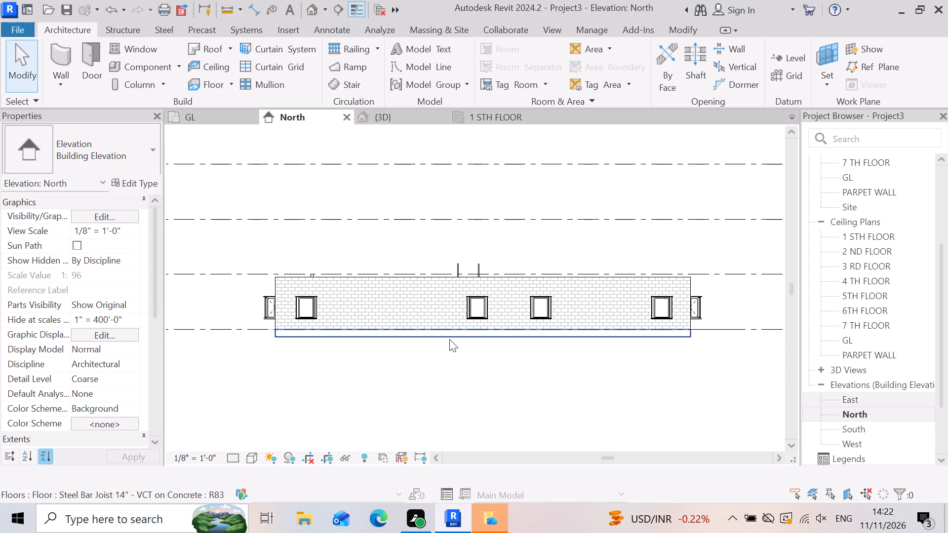
click(449, 339)
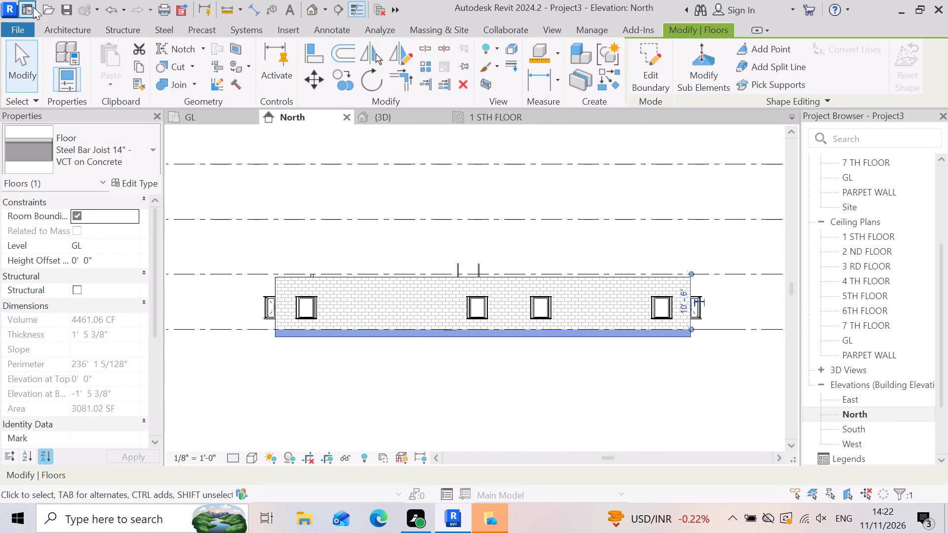
click(136, 68)
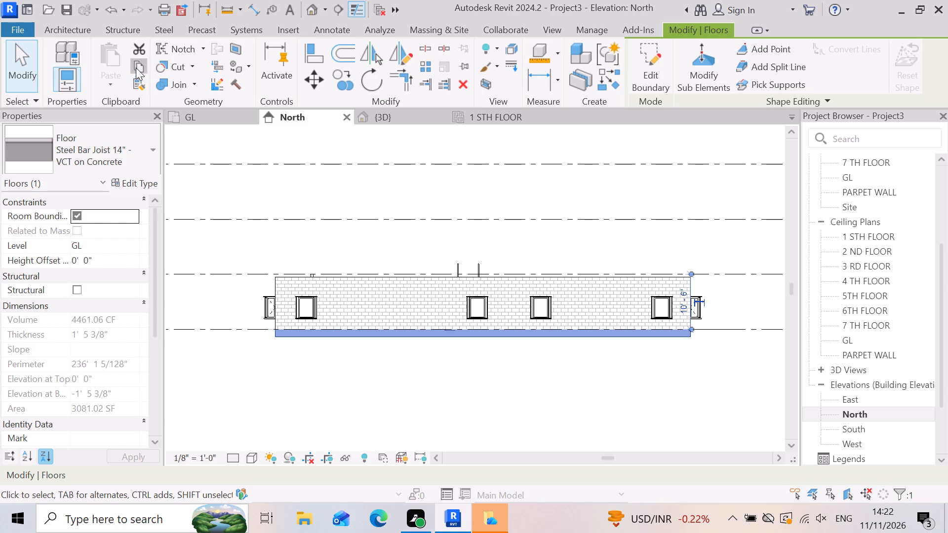
click(109, 84)
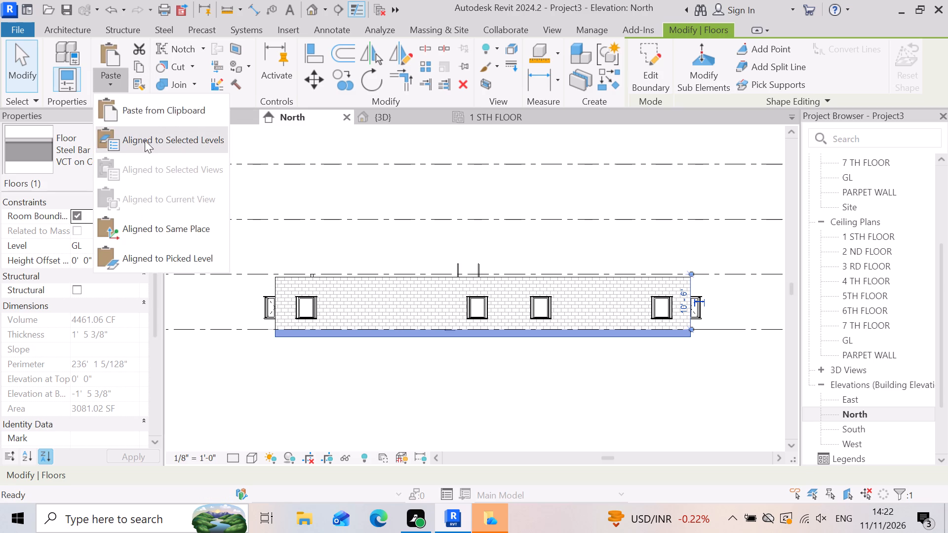
click(145, 140)
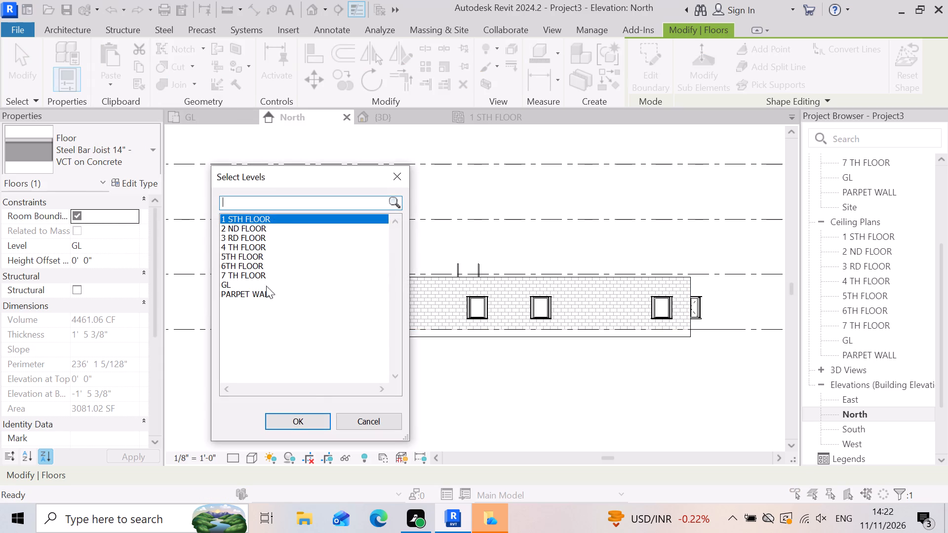
click(291, 426)
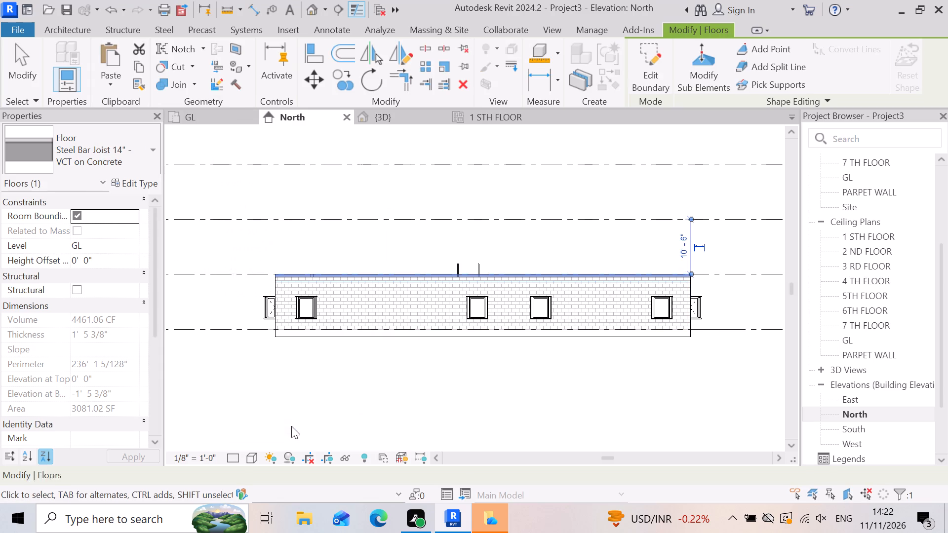
click(426, 382)
Check in the North elevation how the 1 STH FLOOR slab meets the top of the brick wall and the stair railings.
scroll(255, 245, up, 6)
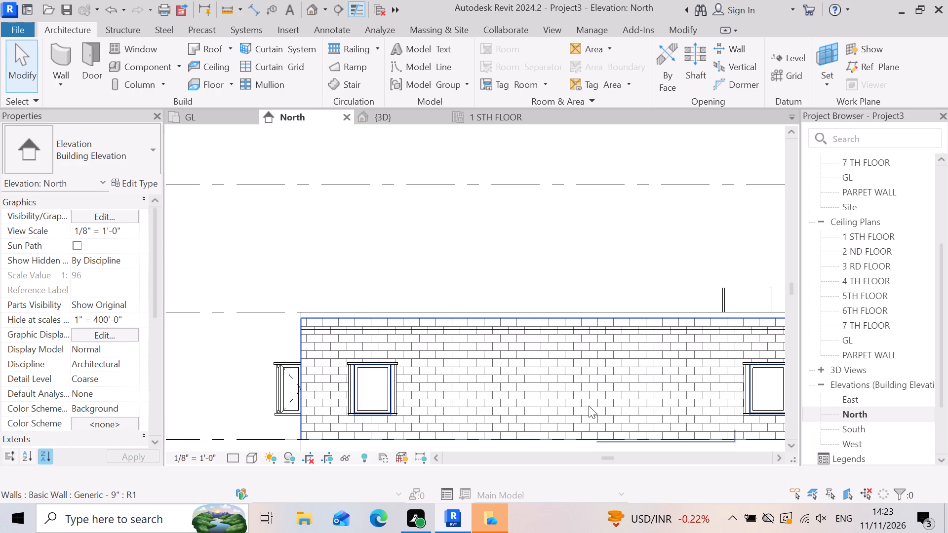
scroll(456, 429, down, 2)
scroll(396, 394, down, 3)
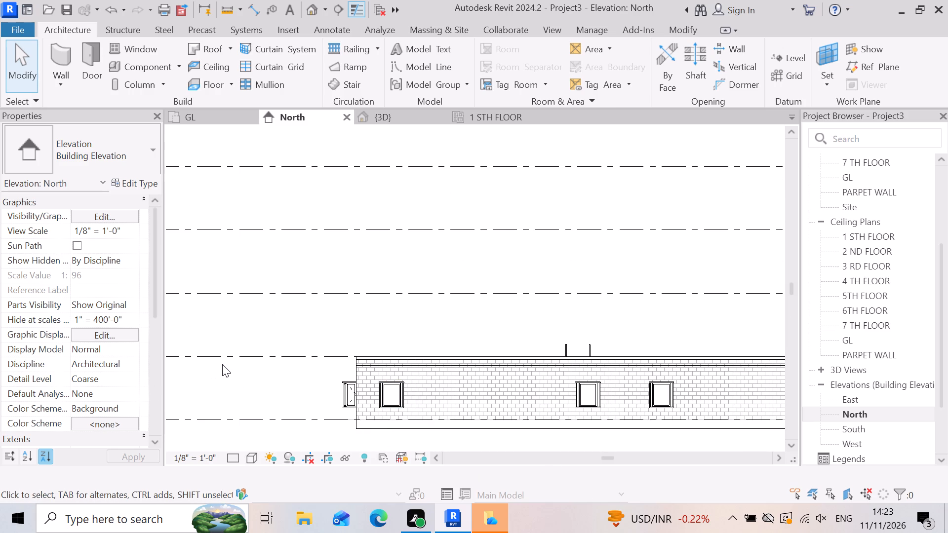
scroll(363, 303, down, 2)
scroll(555, 439, up, 2)
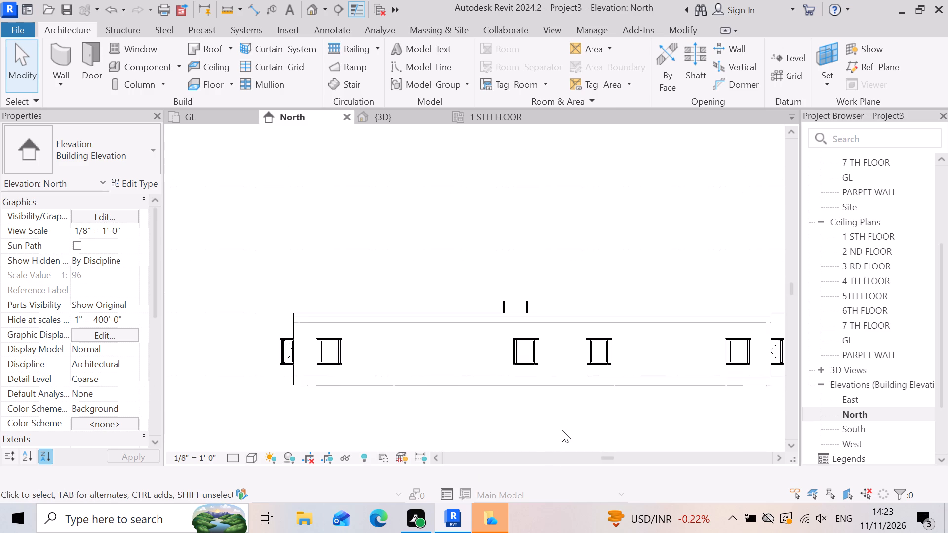
scroll(366, 368, up, 2)
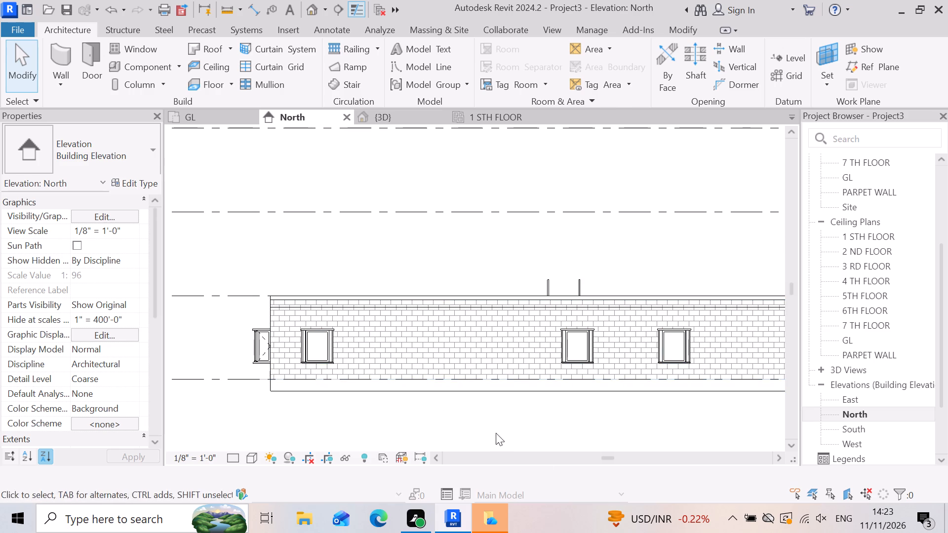
scroll(396, 325, up, 5)
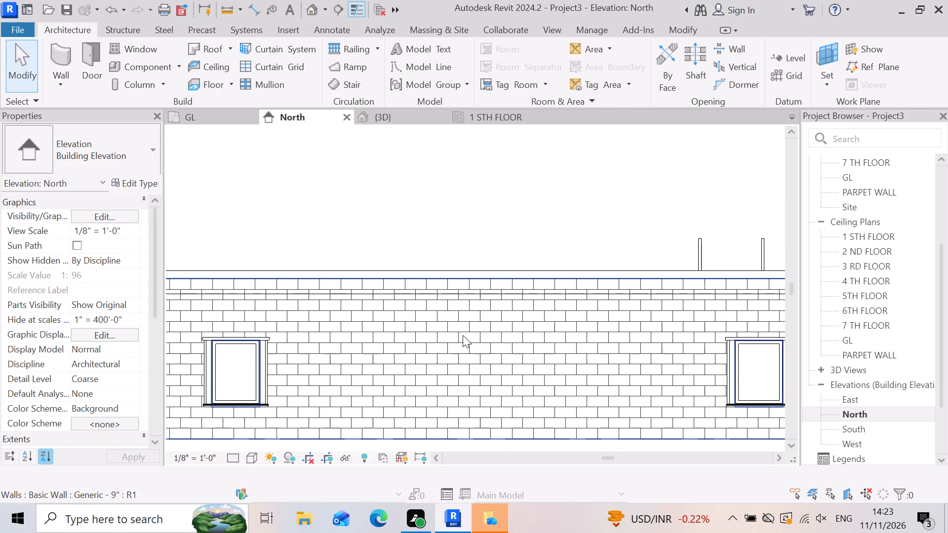
scroll(500, 338, down, 6)
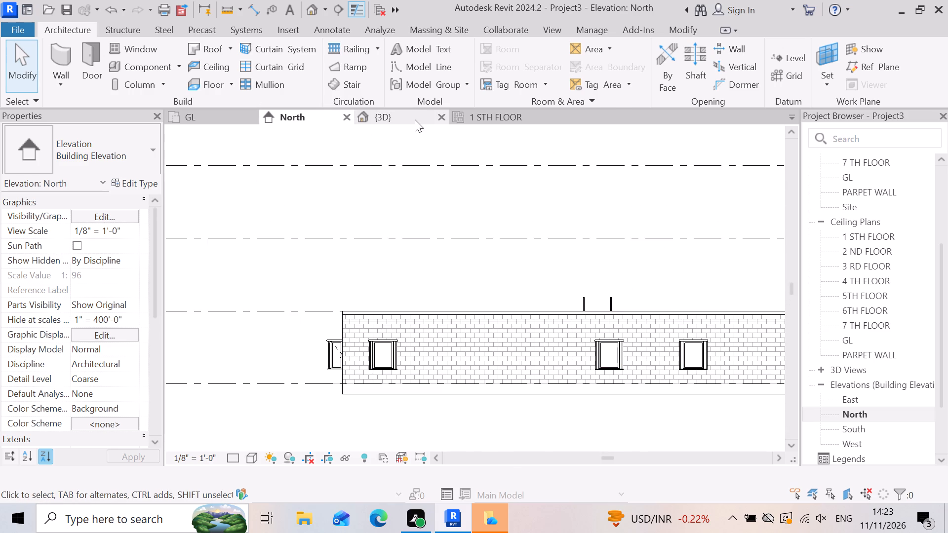
Examine the 1 STH FLOOR slab over the whole building in the 3D view, including its outer edges and the railings projecting through it.
click(415, 119)
scroll(367, 284, down, 4)
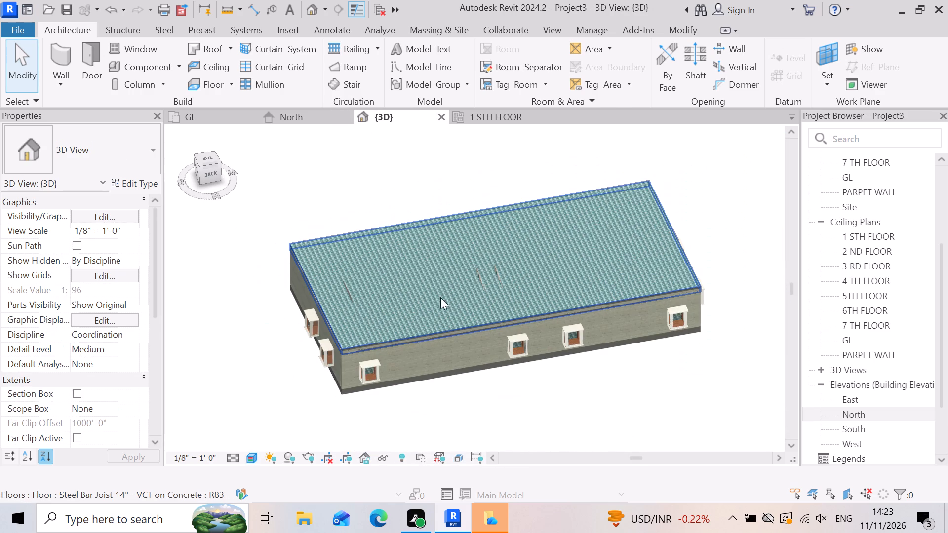
click(691, 369)
scroll(334, 315, up, 8)
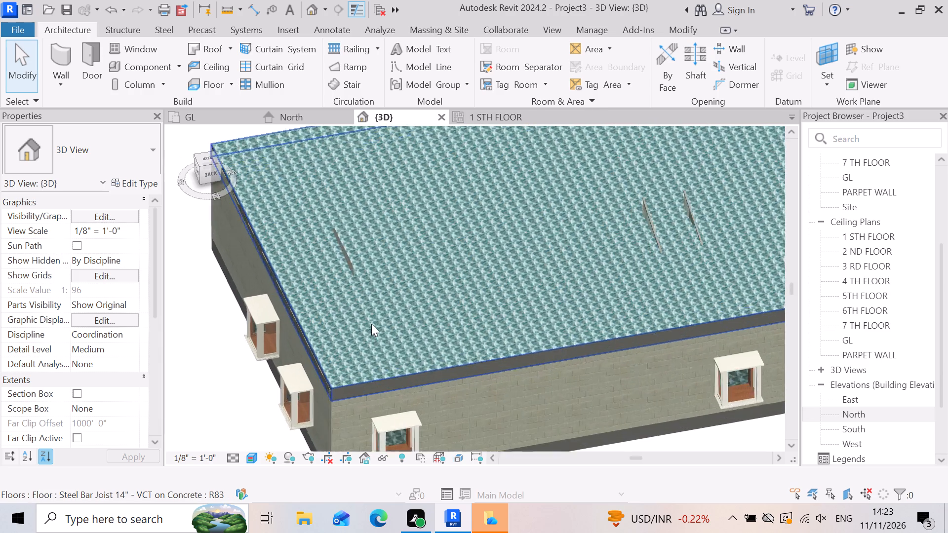
scroll(429, 382, up, 4)
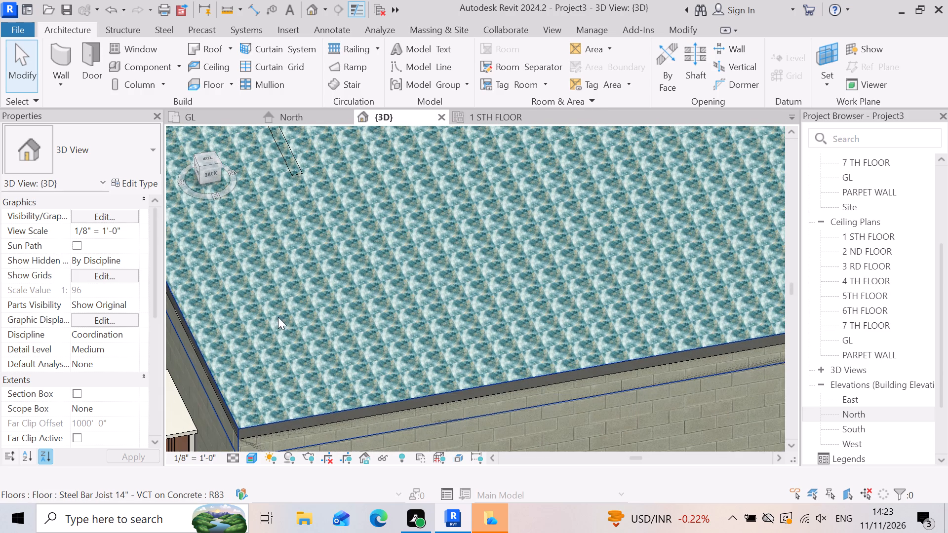
scroll(278, 317, down, 10)
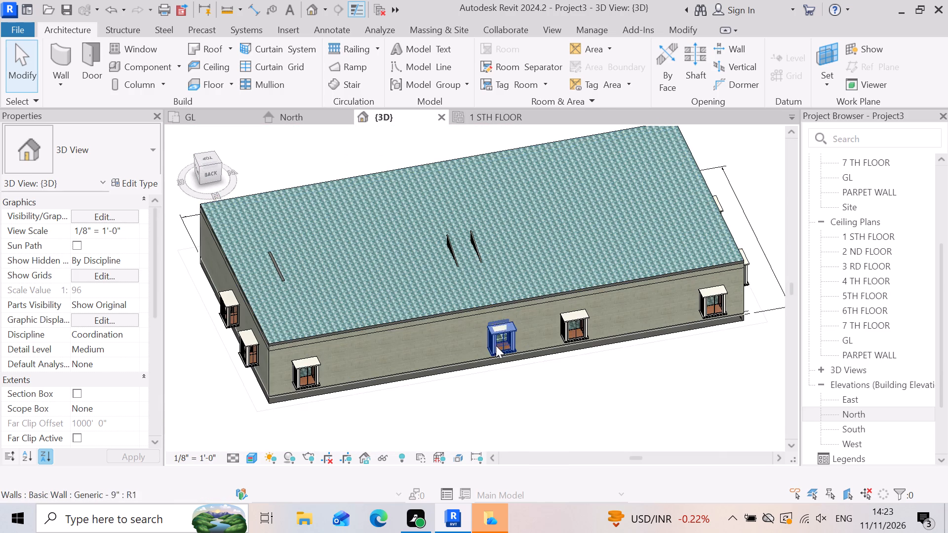
scroll(707, 216, up, 3)
scroll(476, 329, down, 3)
scroll(99, 329, up, 2)
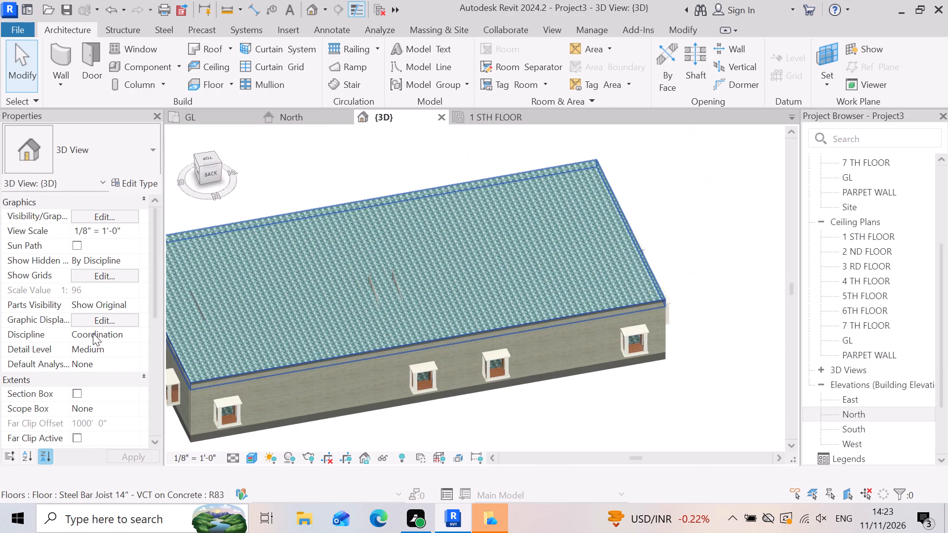
scroll(228, 342, up, 5)
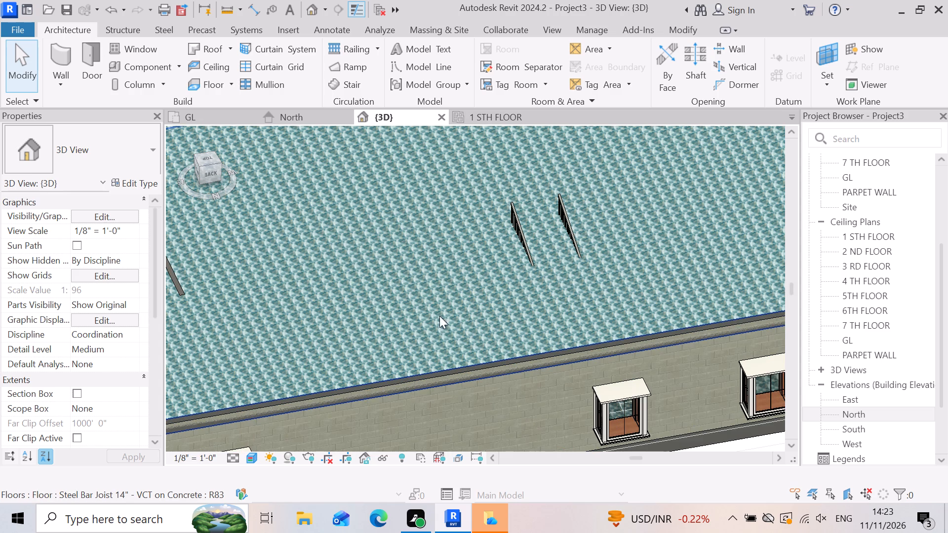
scroll(433, 326, down, 5)
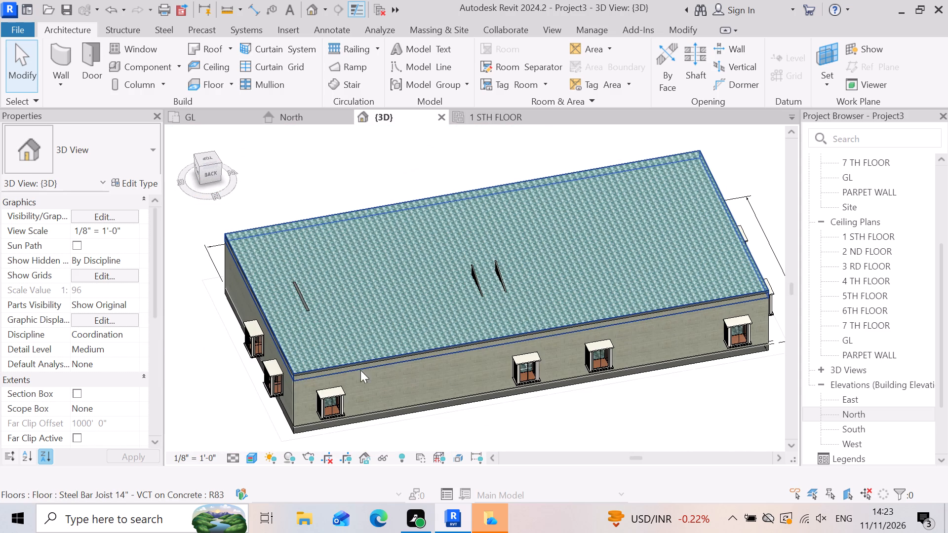
scroll(265, 421, up, 2)
scroll(349, 352, up, 3)
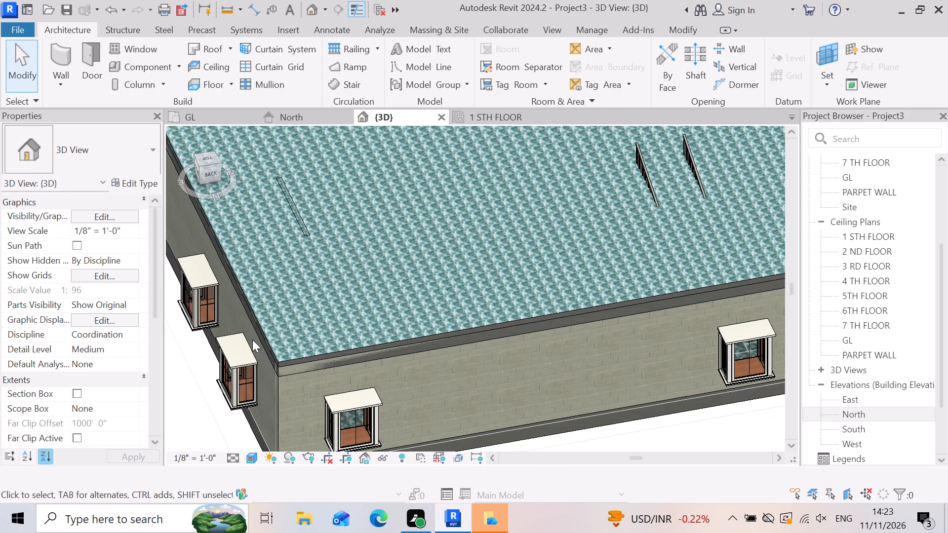
scroll(254, 340, up, 5)
drag(308, 314, 314, 312)
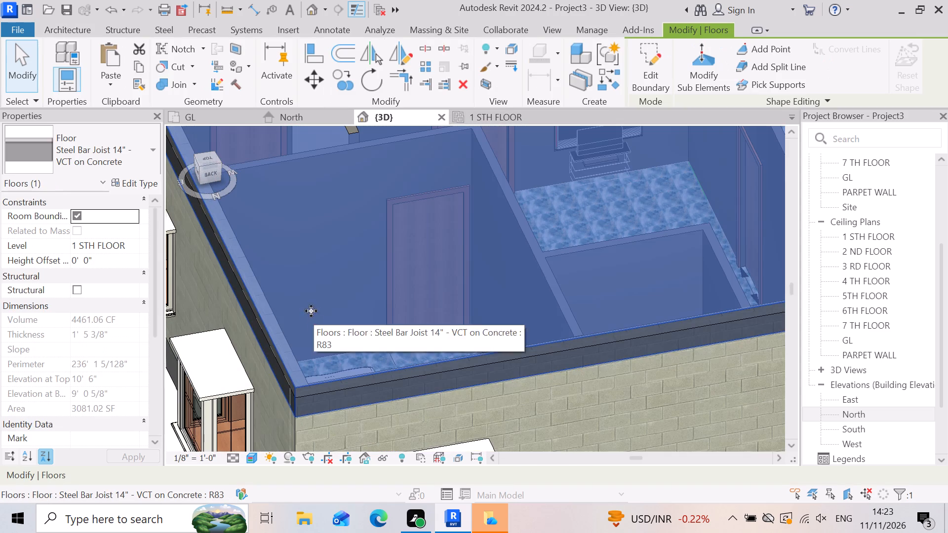
scroll(355, 351, down, 10)
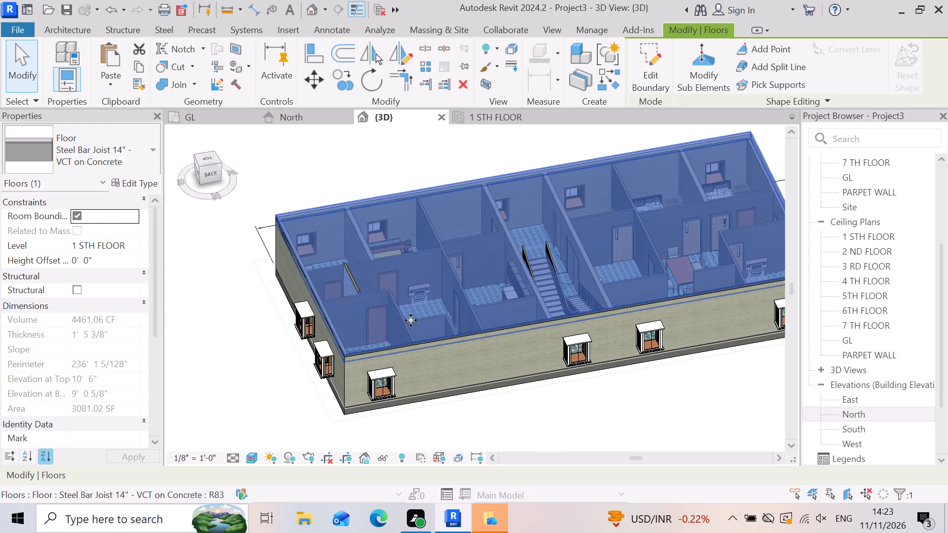
click(264, 395)
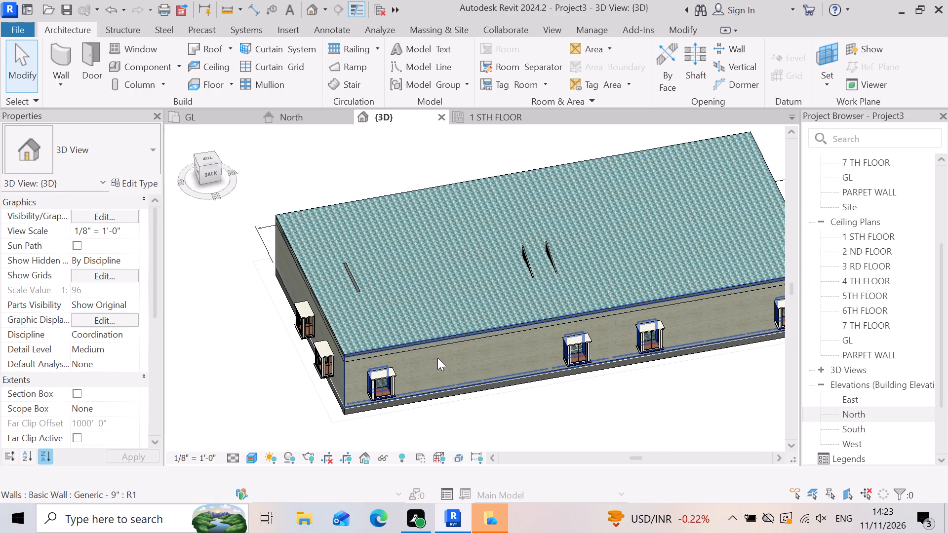
Inspect up close in 3D how the 1 STH FLOOR slab edge meets the brick walls at the building corner beside the bay windows.
scroll(408, 349, up, 3)
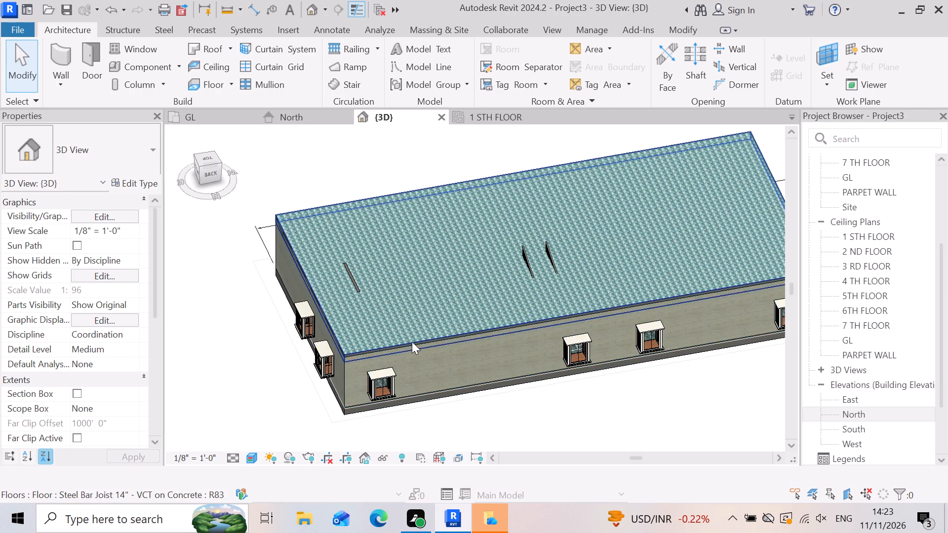
scroll(412, 342, up, 5)
scroll(185, 383, up, 7)
scroll(243, 359, up, 5)
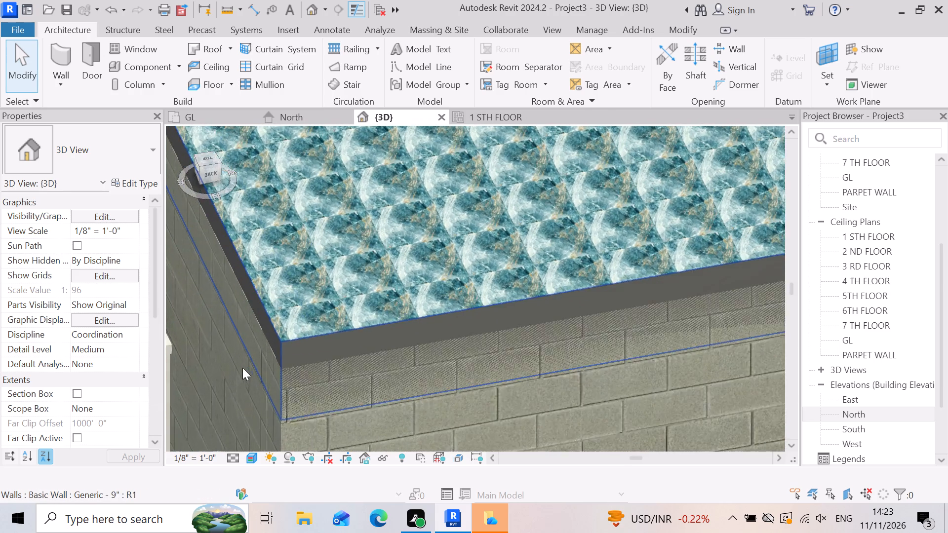
scroll(242, 368, up, 2)
scroll(453, 358, down, 7)
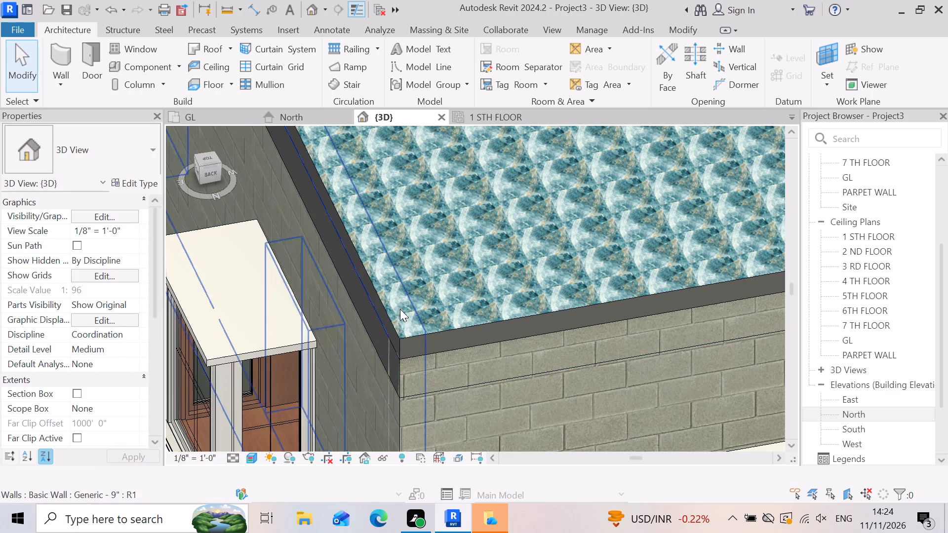
scroll(413, 318, down, 6)
scroll(412, 322, up, 3)
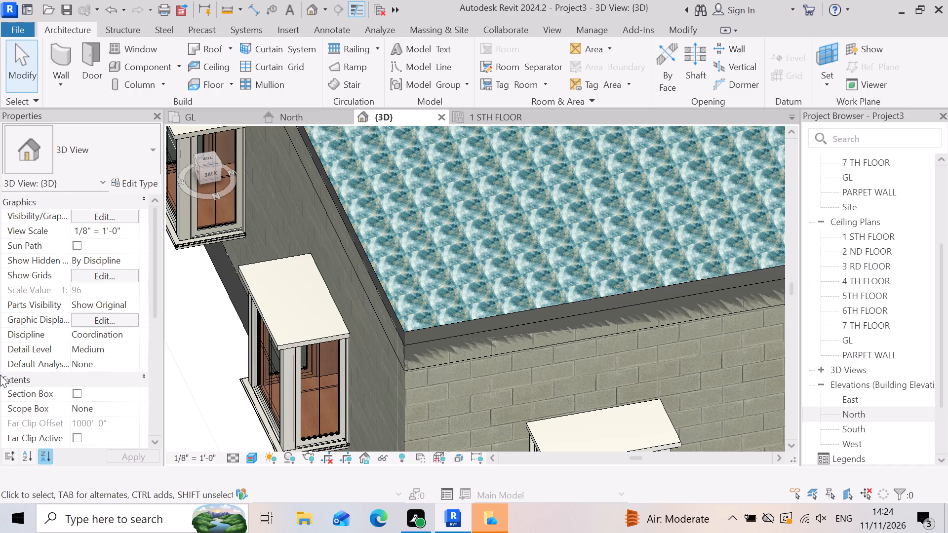
scroll(288, 503, down, 3)
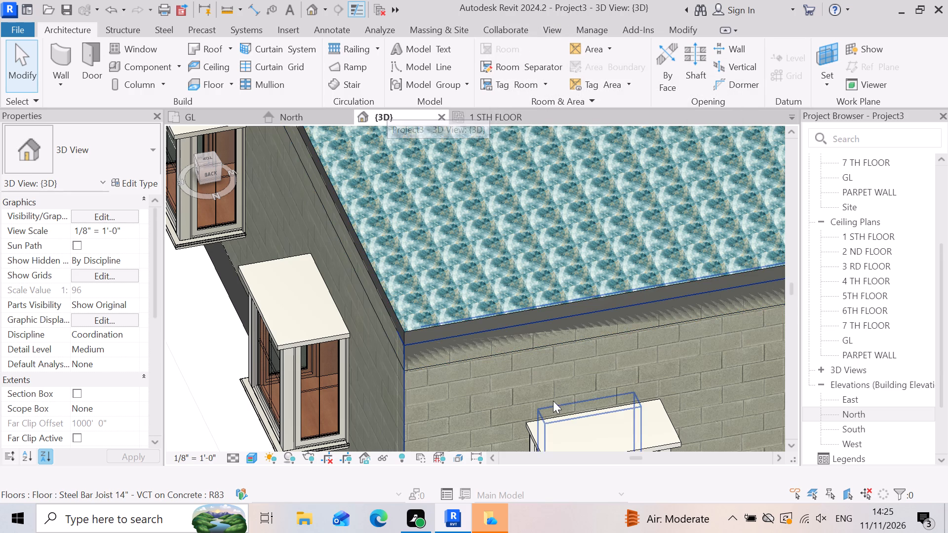
scroll(520, 346, down, 7)
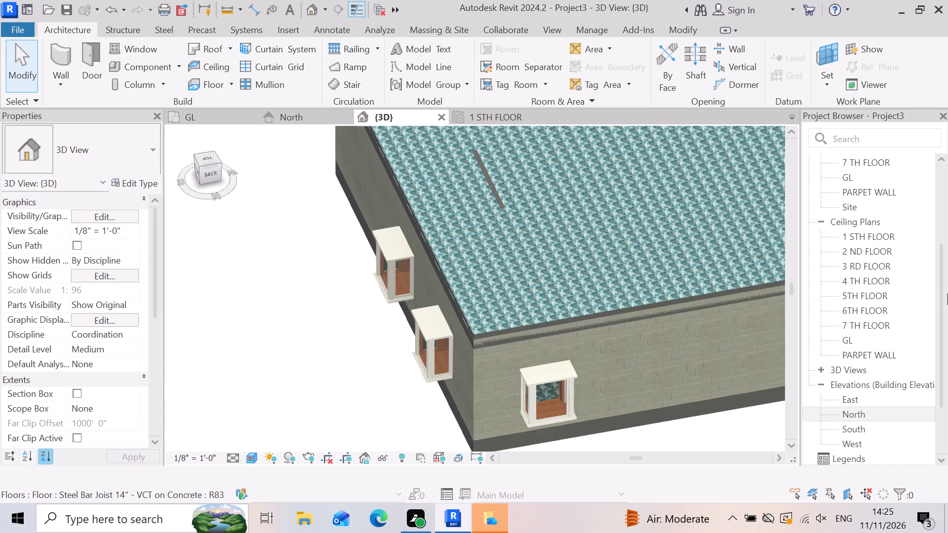
Open the North elevation.
double_click(897, 416)
scroll(322, 331, down, 3)
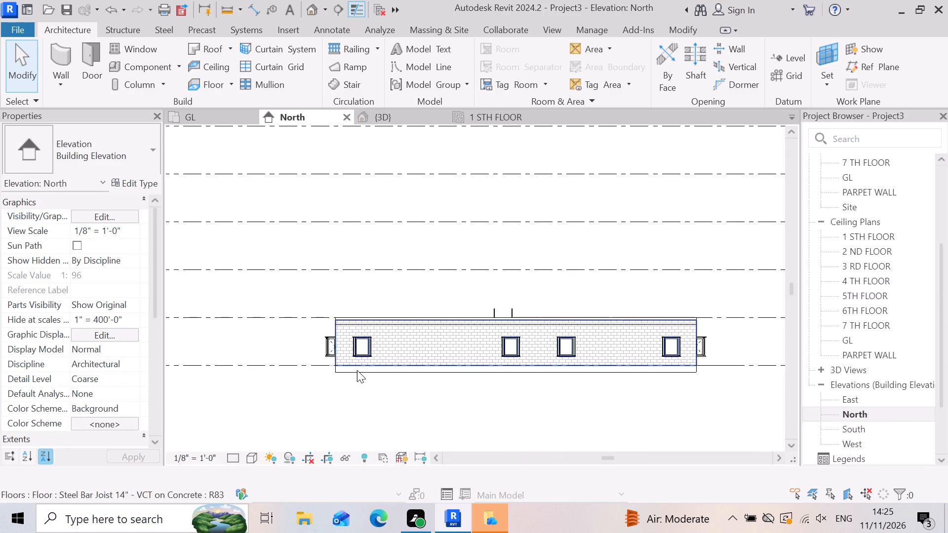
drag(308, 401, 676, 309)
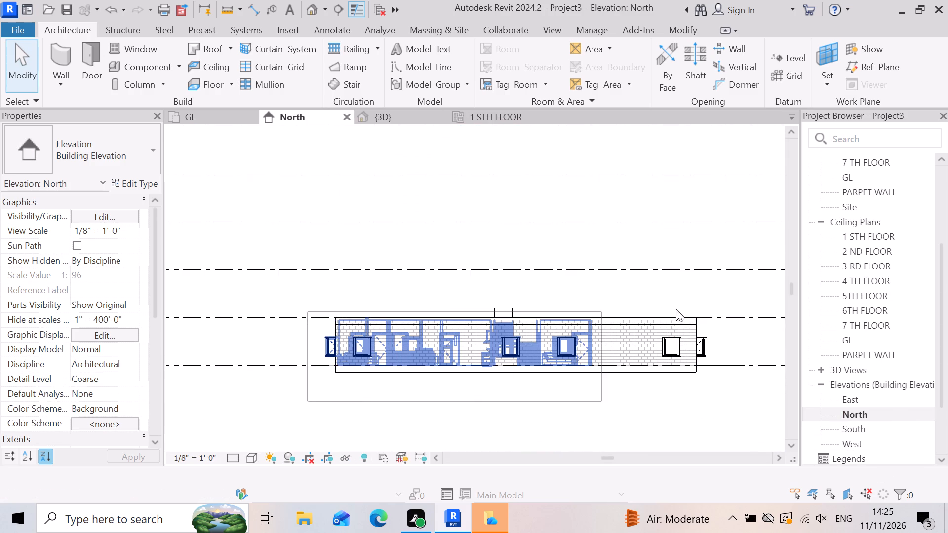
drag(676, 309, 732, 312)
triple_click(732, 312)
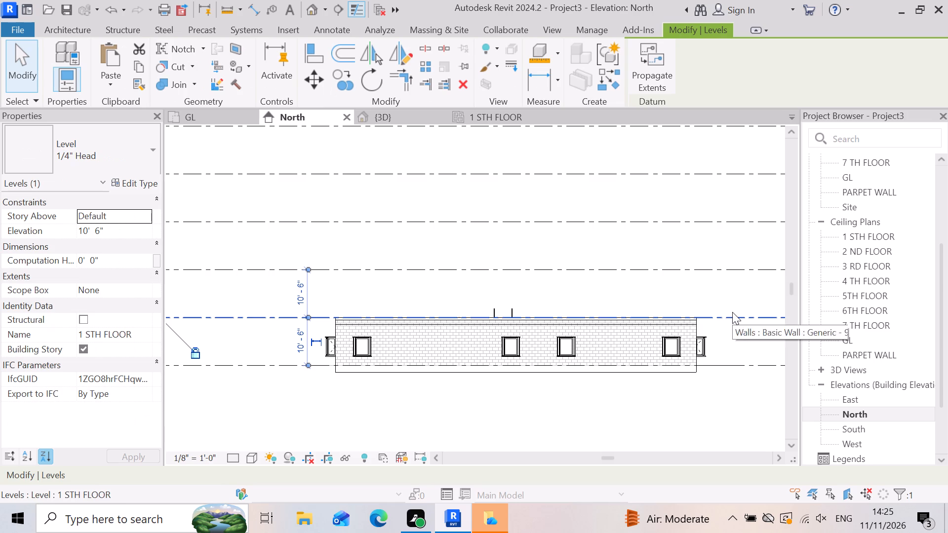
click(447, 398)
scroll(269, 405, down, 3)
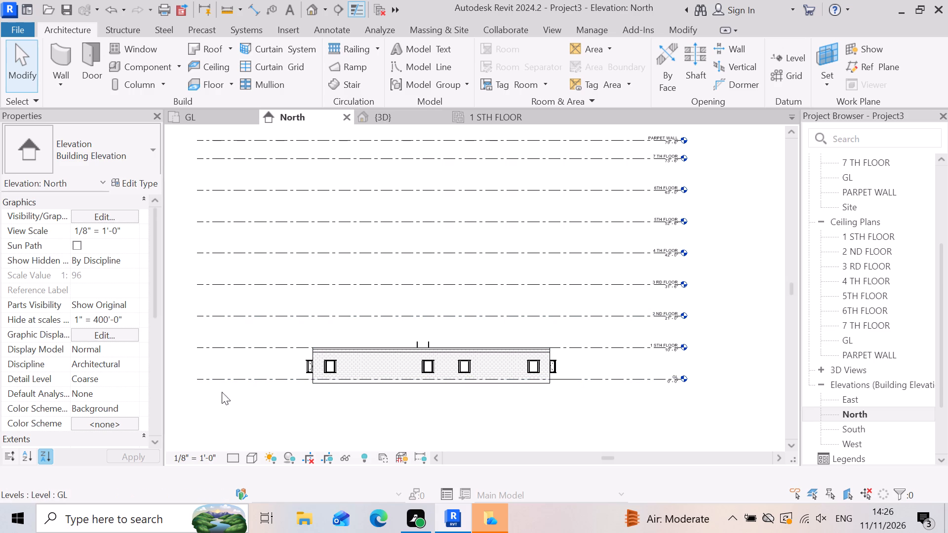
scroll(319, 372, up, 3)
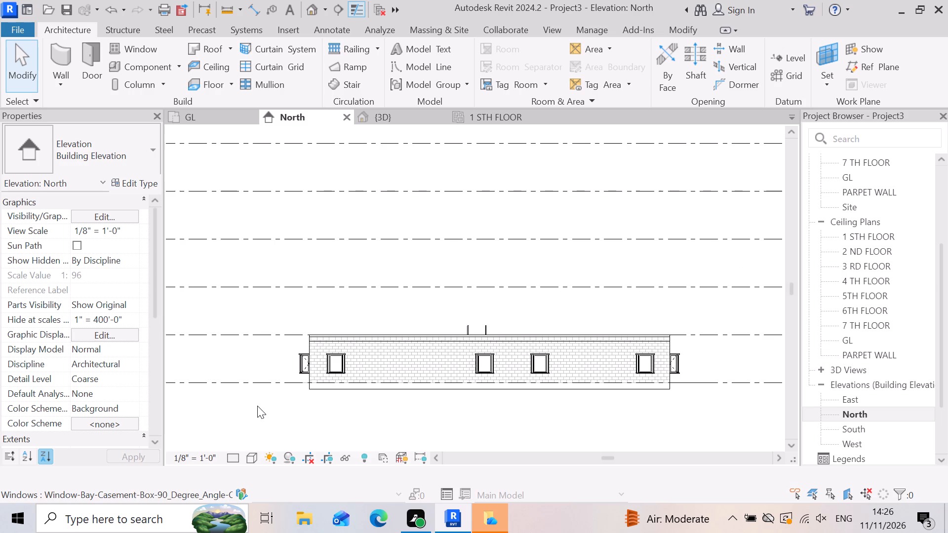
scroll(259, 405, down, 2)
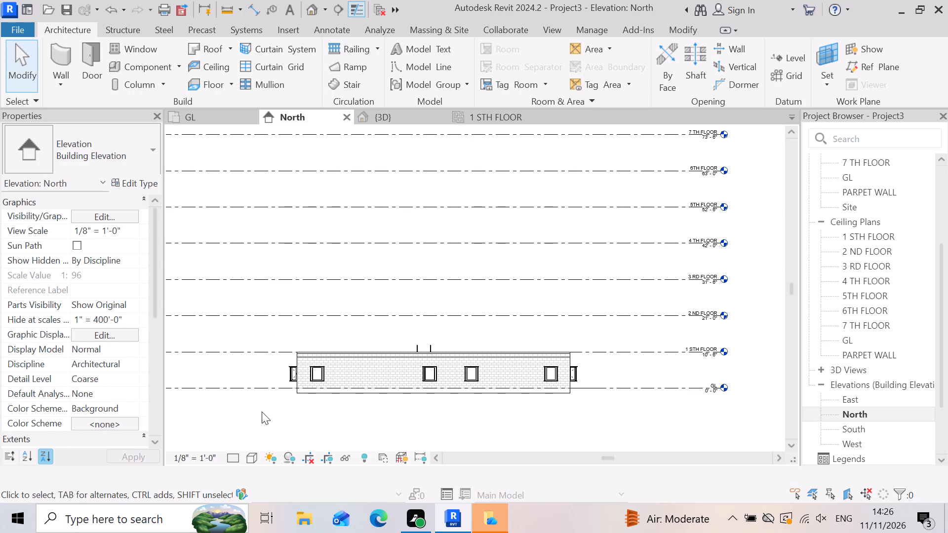
Filter the ground-storey selection in the North elevation to doors, furniture, walls and windows, and paste a copy aligned to level 1 STH FLOOR.
drag(264, 408, 558, 340)
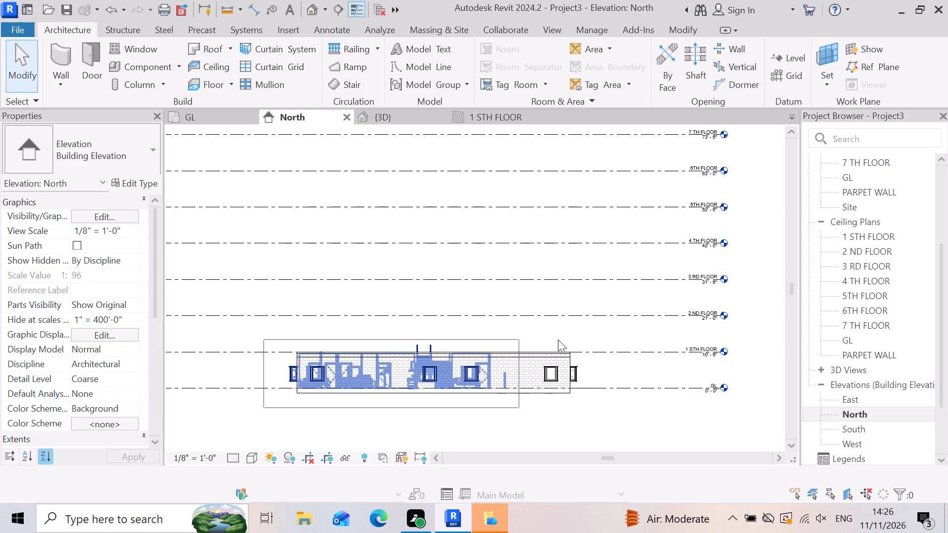
drag(558, 340, 602, 340)
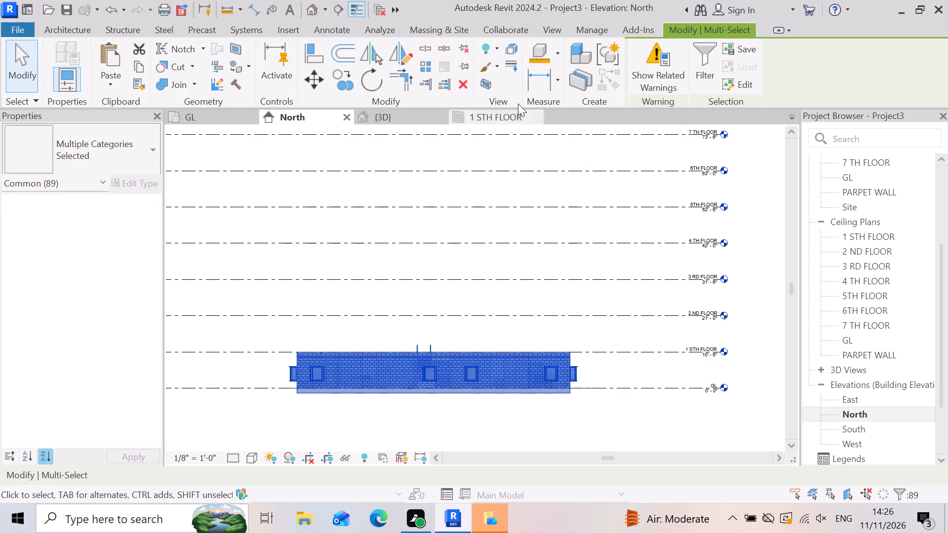
click(710, 63)
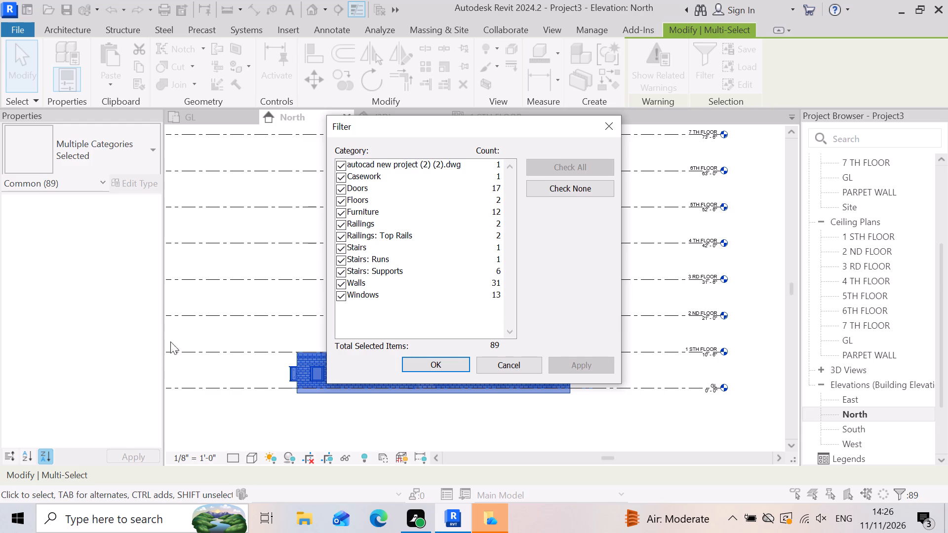
scroll(439, 296, down, 3)
scroll(397, 304, up, 2)
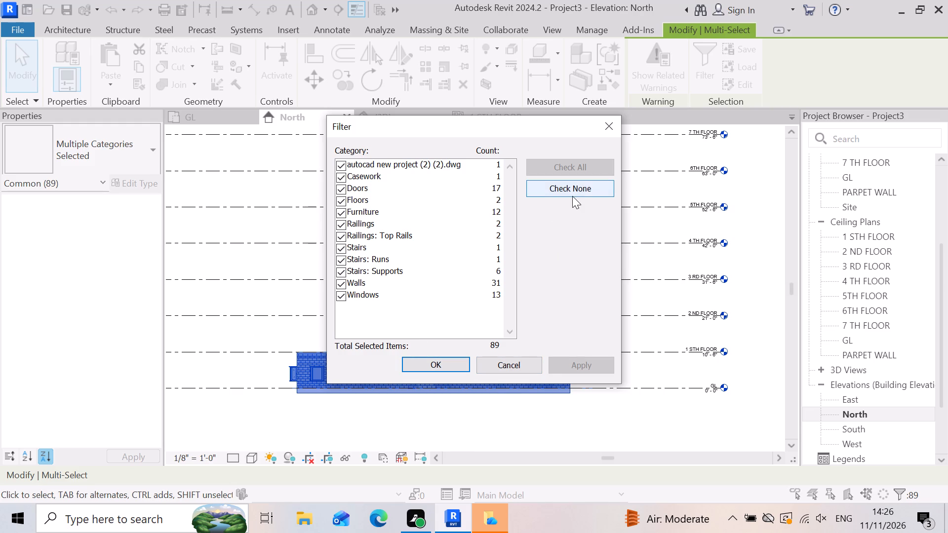
click(585, 184)
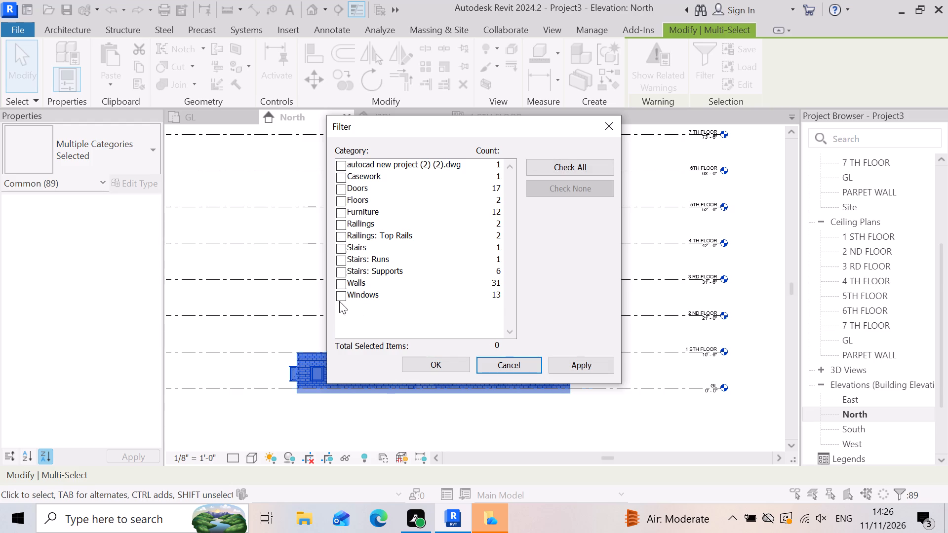
click(344, 295)
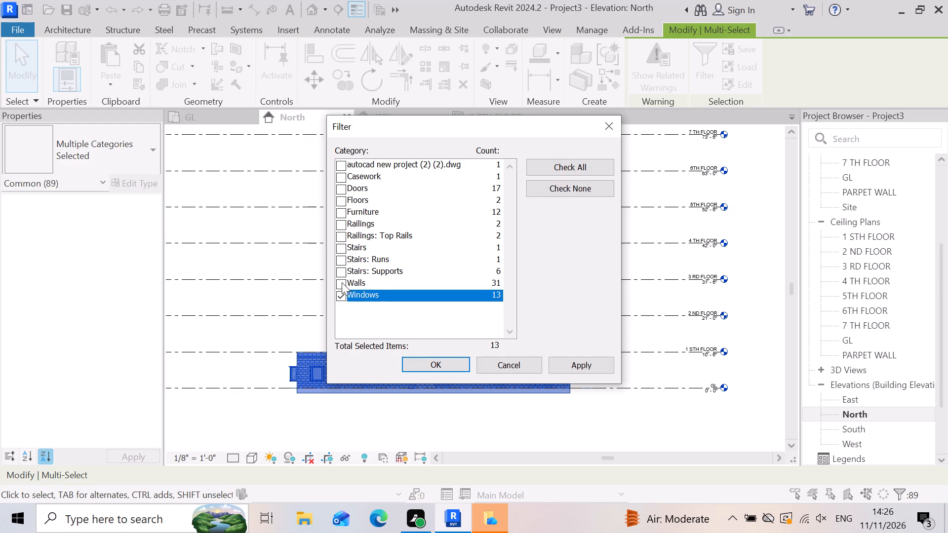
click(342, 282)
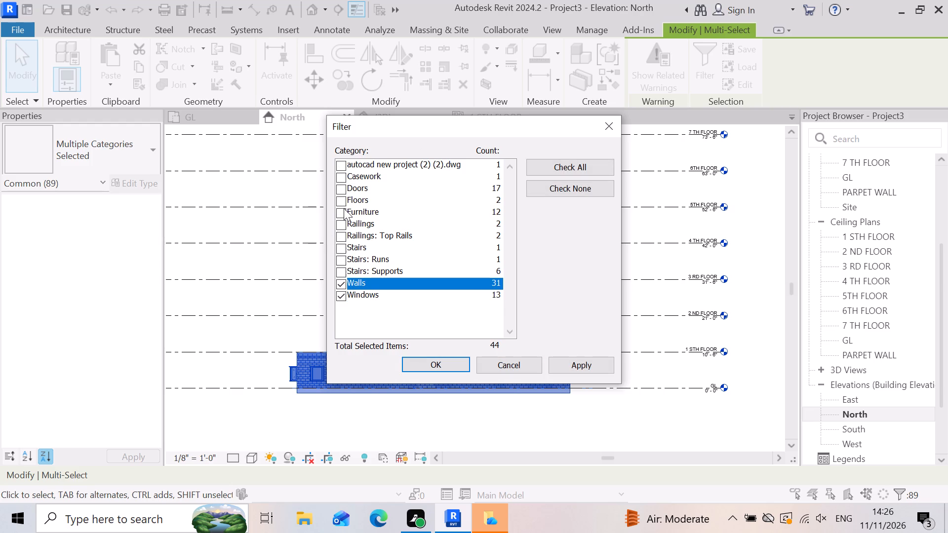
click(344, 208)
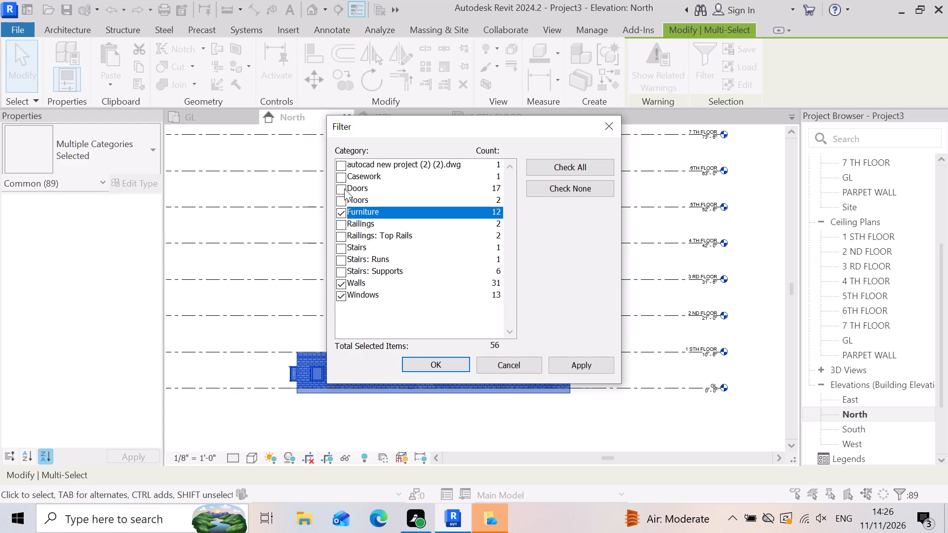
click(344, 189)
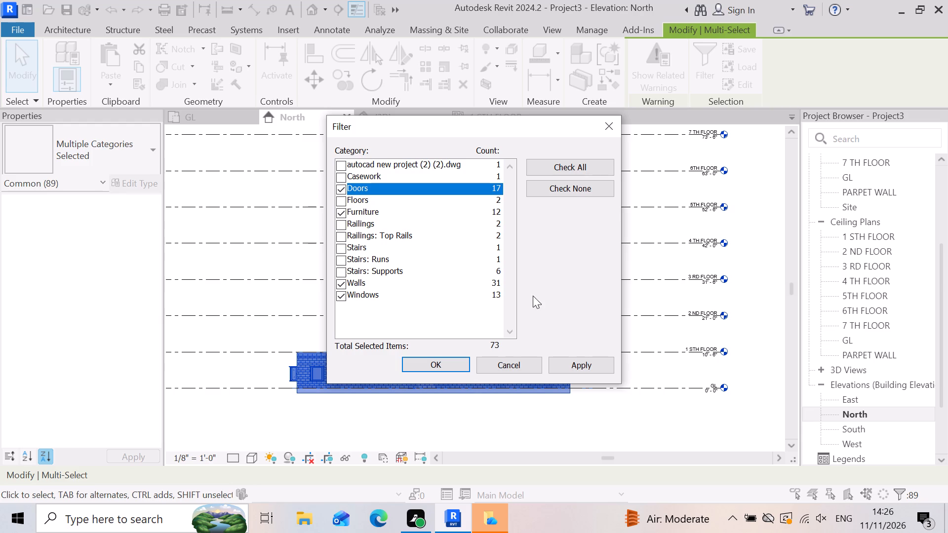
click(590, 369)
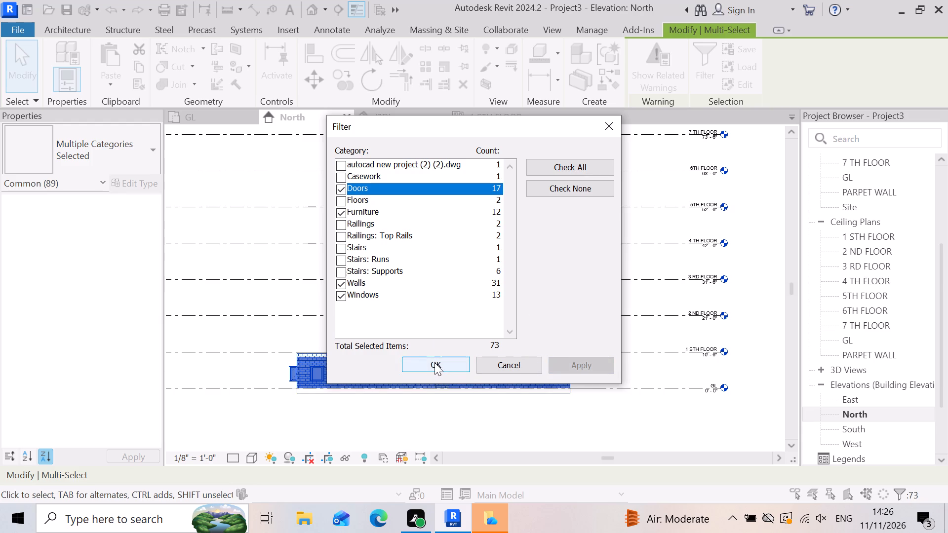
click(435, 361)
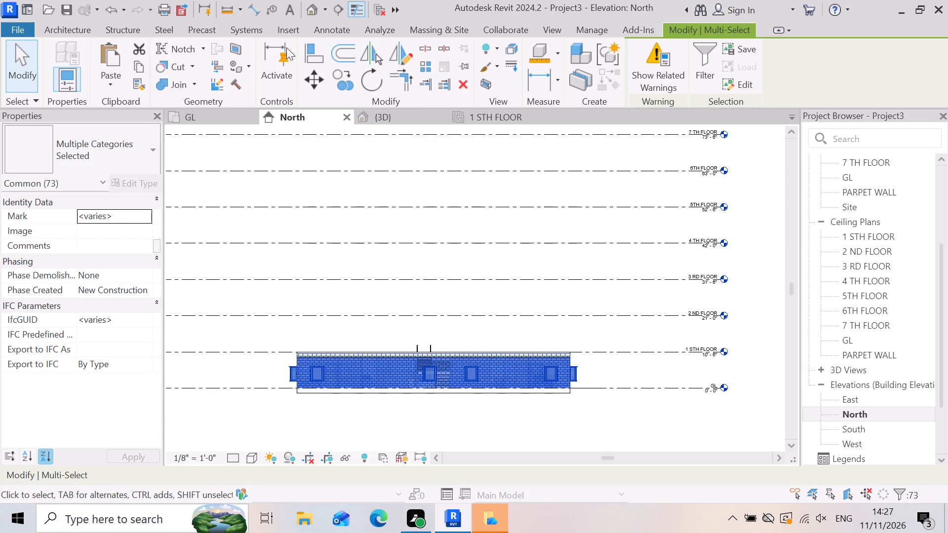
click(139, 68)
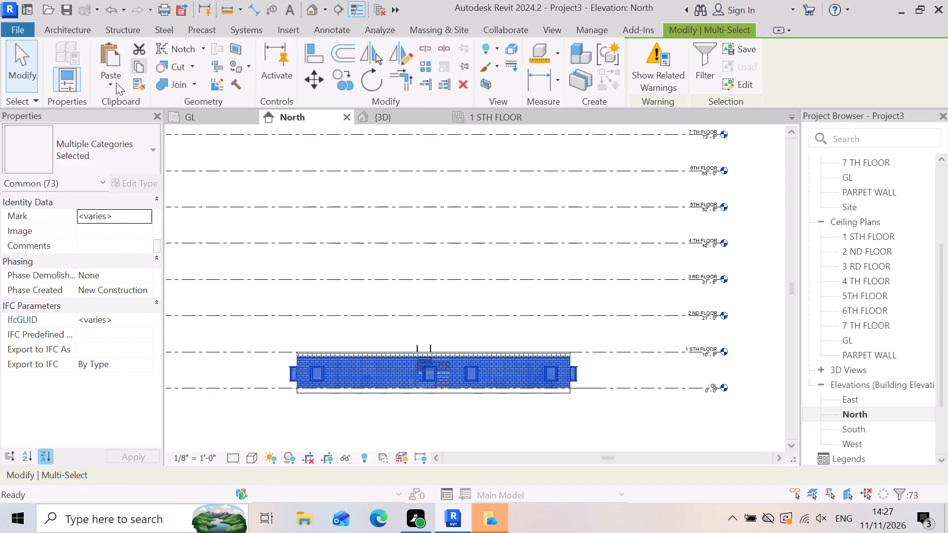
click(110, 86)
click(134, 135)
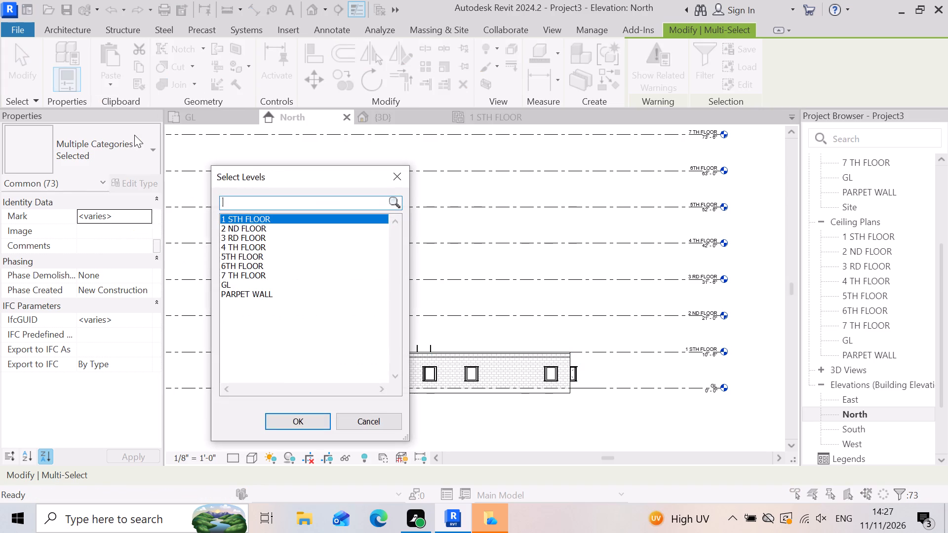
click(305, 425)
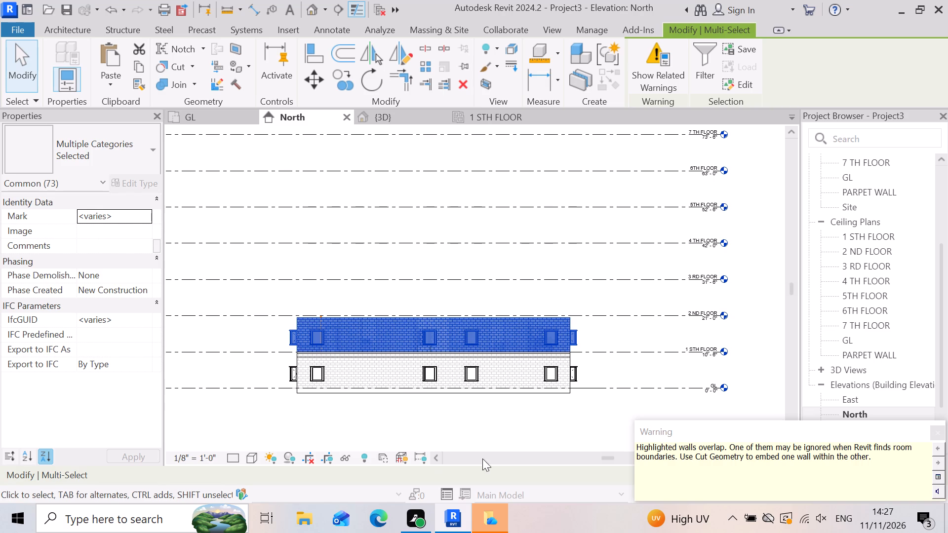
click(503, 452)
Examine the copied storey in the North elevation, including its windows and how its walls meet the slab and levels.
scroll(490, 319, down, 3)
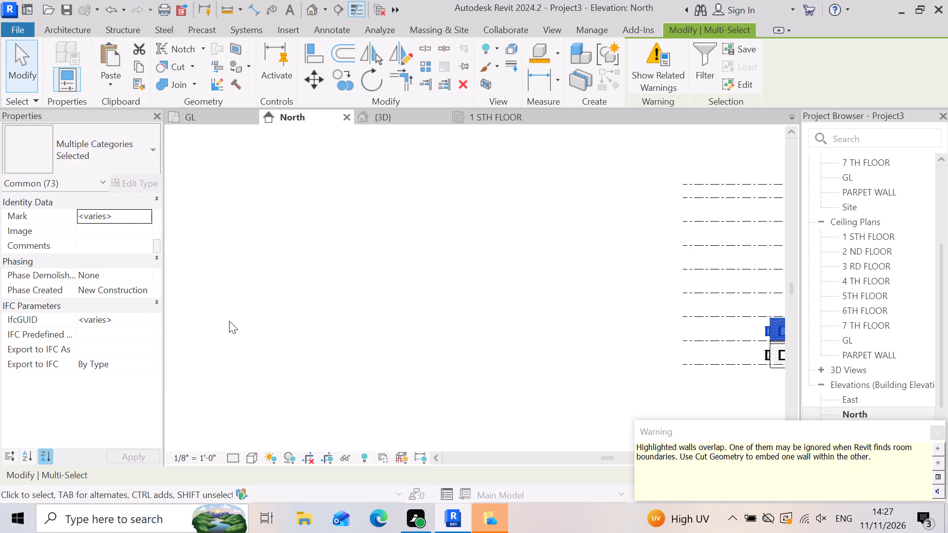
scroll(276, 382, down, 5)
scroll(443, 375, up, 1)
scroll(573, 381, up, 4)
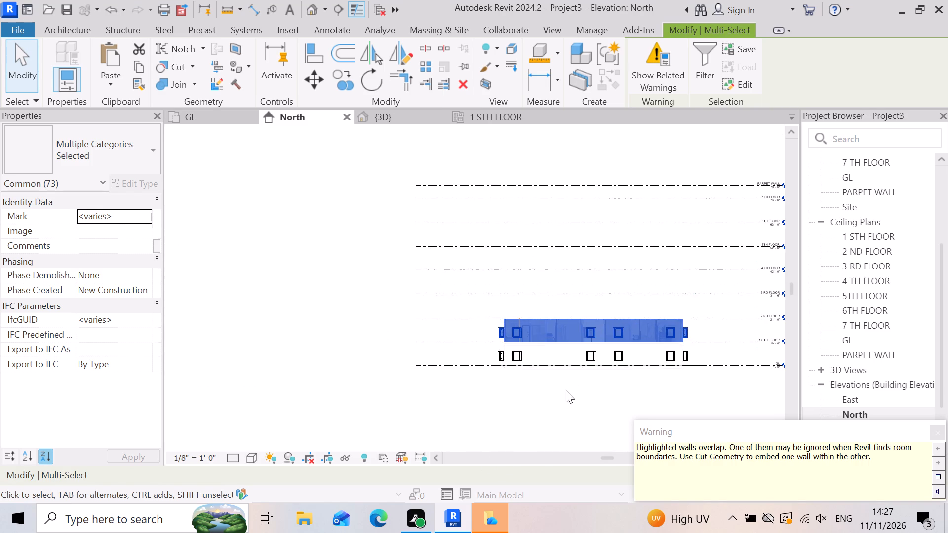
click(567, 390)
scroll(676, 361, up, 3)
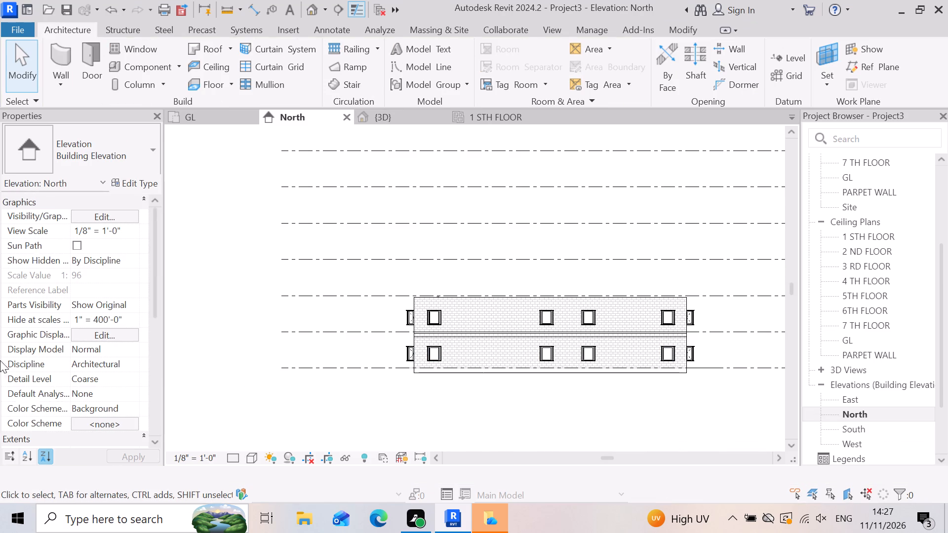
scroll(747, 401, up, 2)
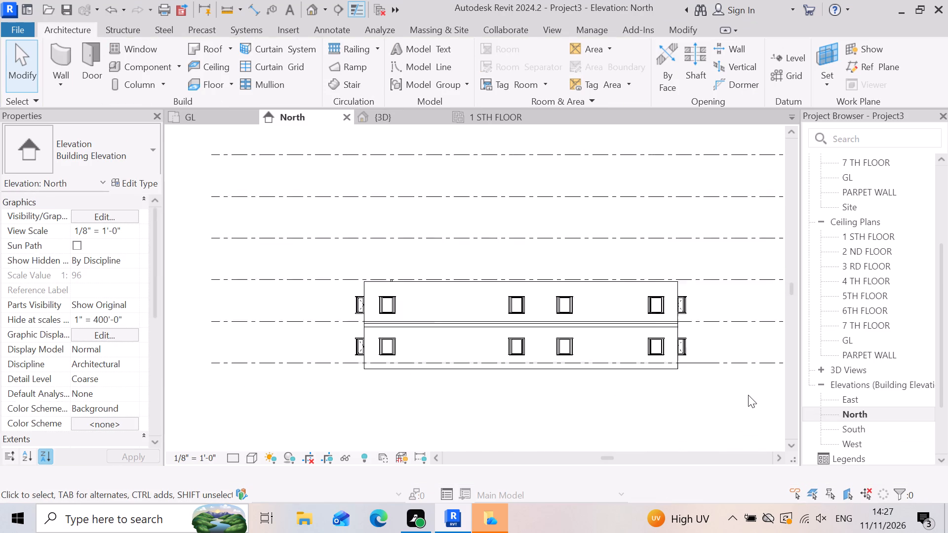
scroll(748, 395, up, 1)
scroll(609, 323, up, 6)
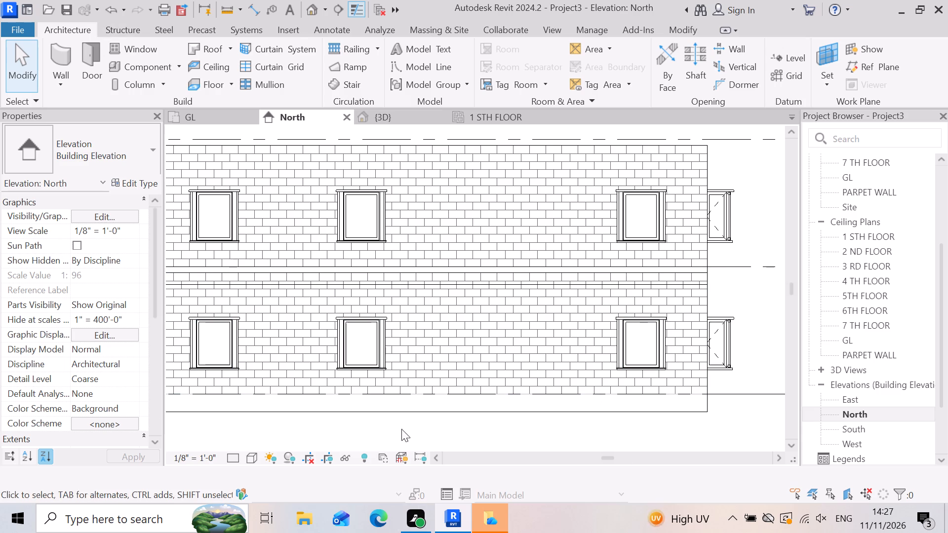
scroll(563, 304, up, 4)
scroll(663, 303, down, 8)
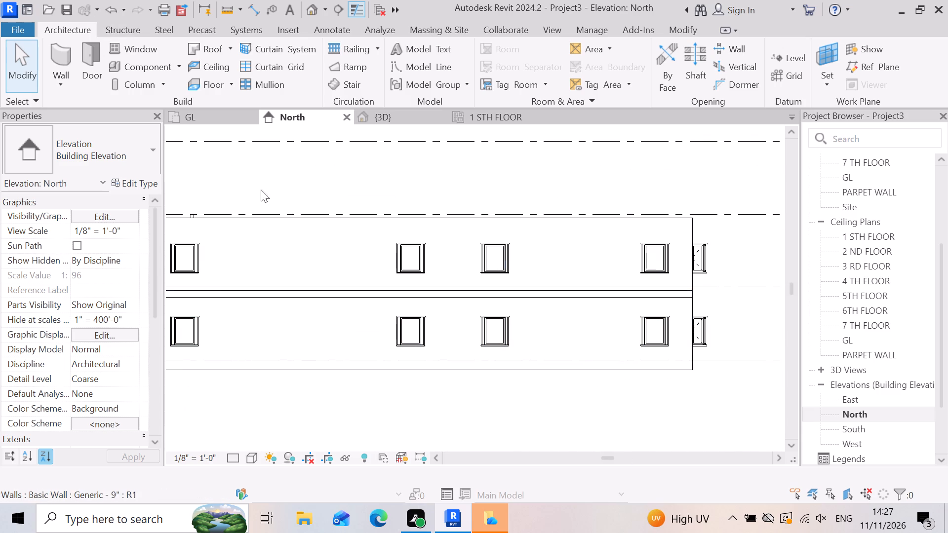
scroll(433, 254, up, 2)
scroll(578, 275, down, 3)
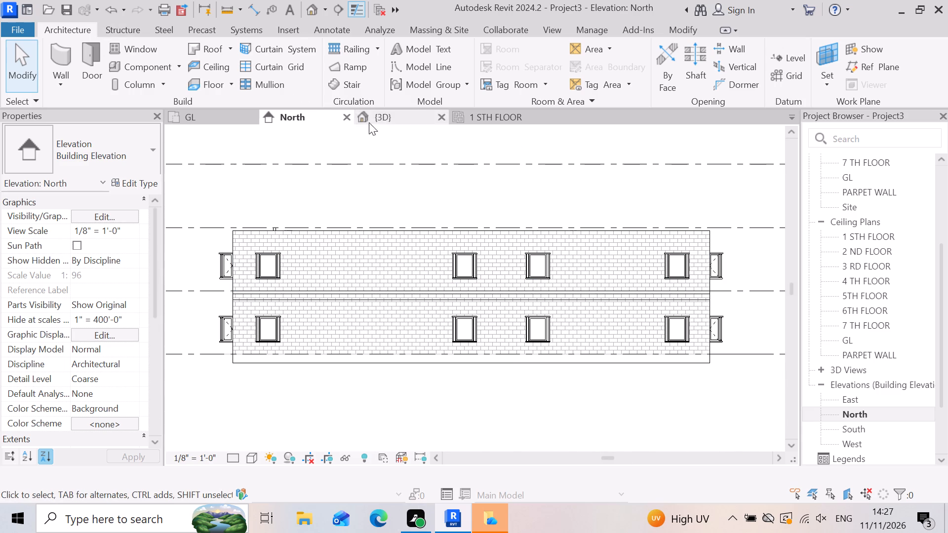
Inspect the two stacked storeys in the 3D view, including the slab band between the brick walls at the corner.
click(404, 115)
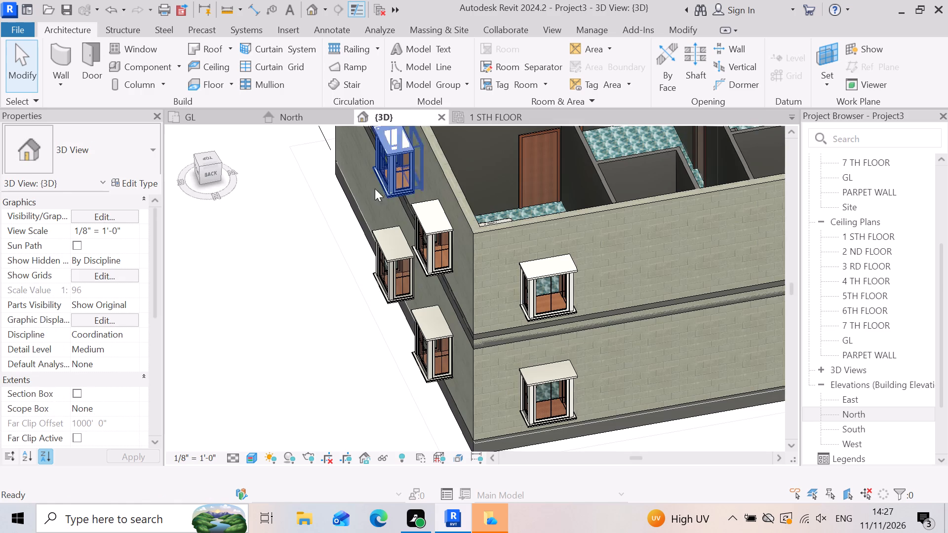
scroll(383, 221, down, 4)
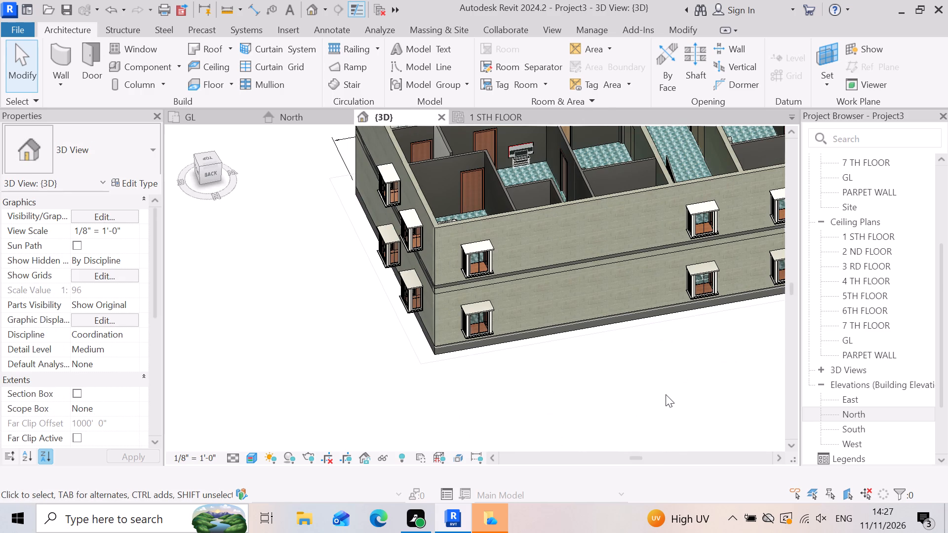
click(666, 394)
scroll(500, 289, up, 9)
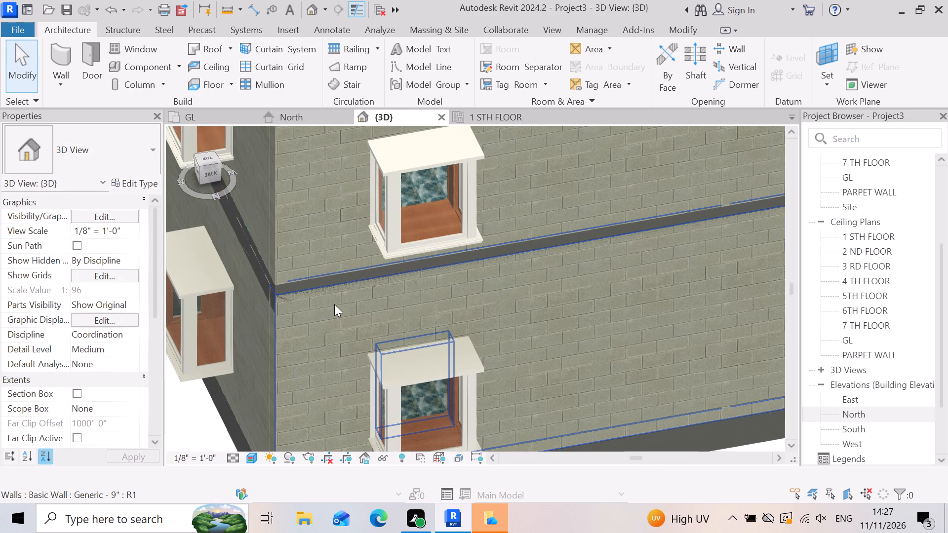
scroll(419, 307, down, 8)
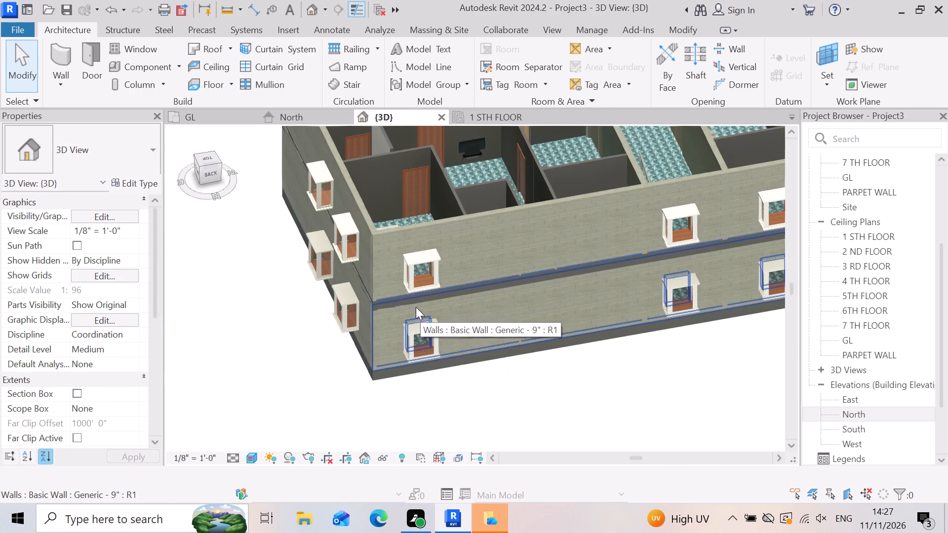
Examine the copied wall layout in the 1 STH FLOOR ceiling plan, including the partition ends and the exterior walls.
click(497, 118)
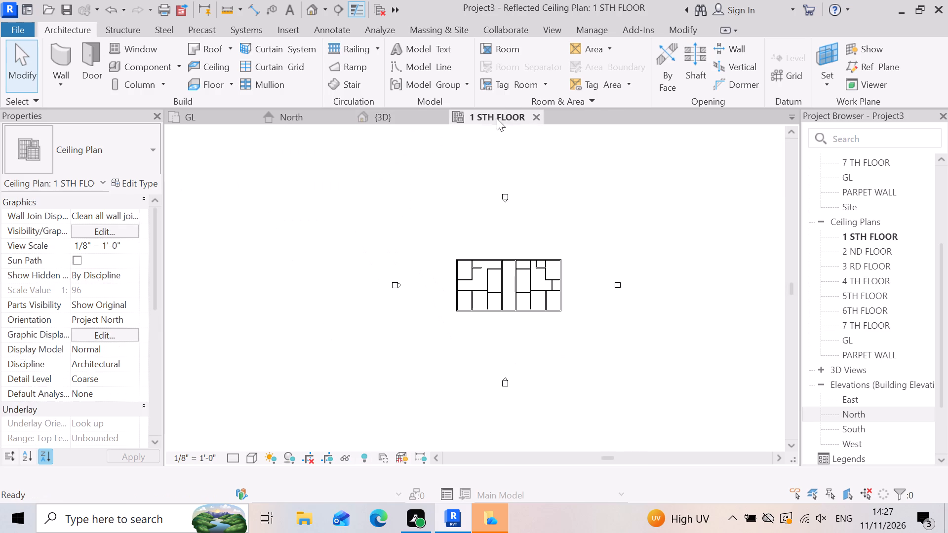
scroll(499, 340, up, 9)
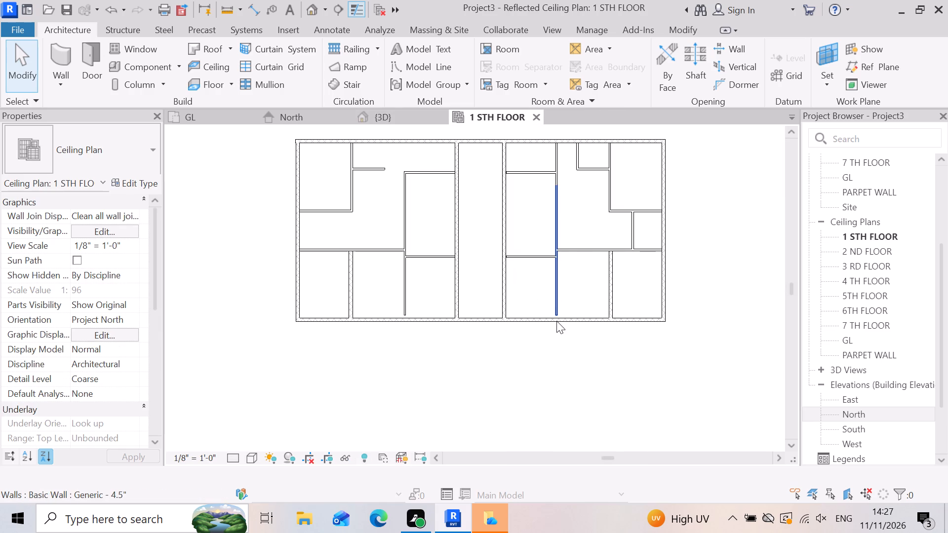
click(556, 321)
scroll(701, 349, up, 6)
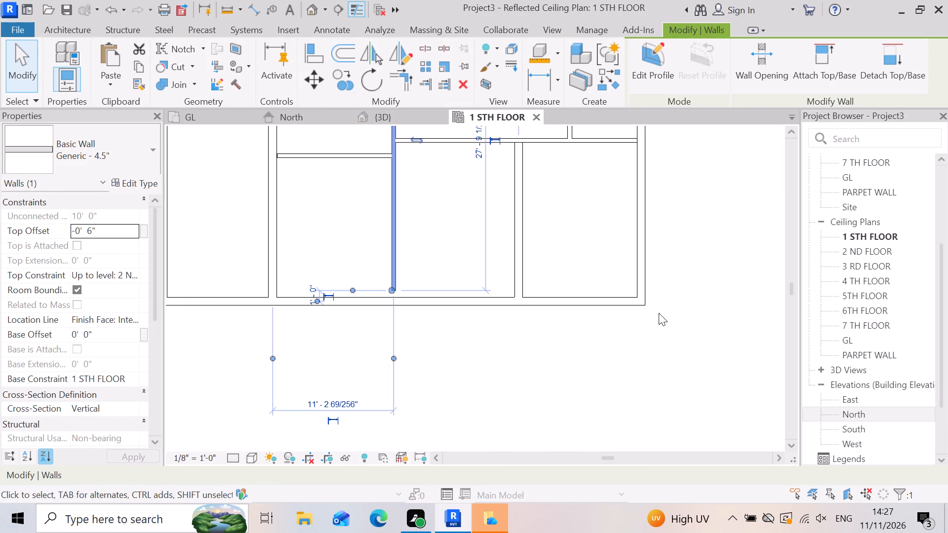
click(646, 293)
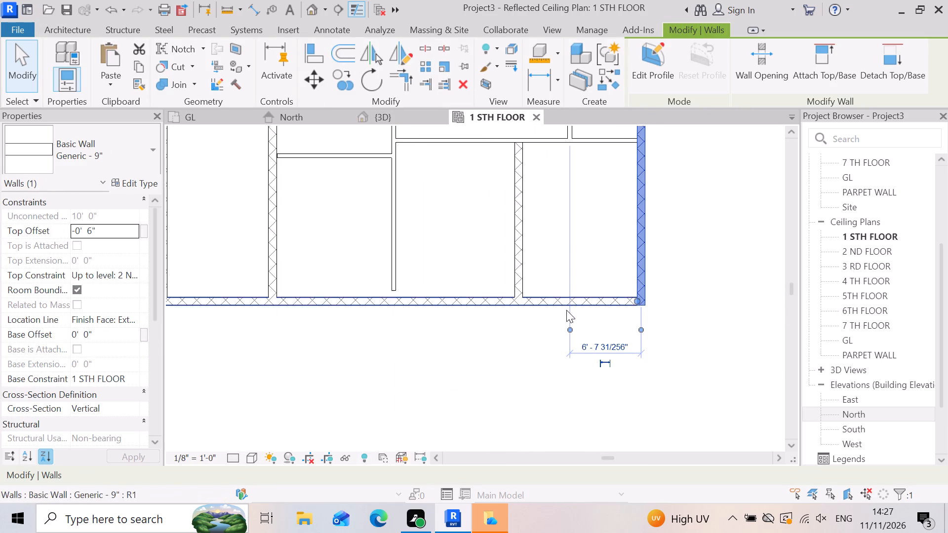
scroll(638, 341, down, 9)
scroll(428, 184, up, 6)
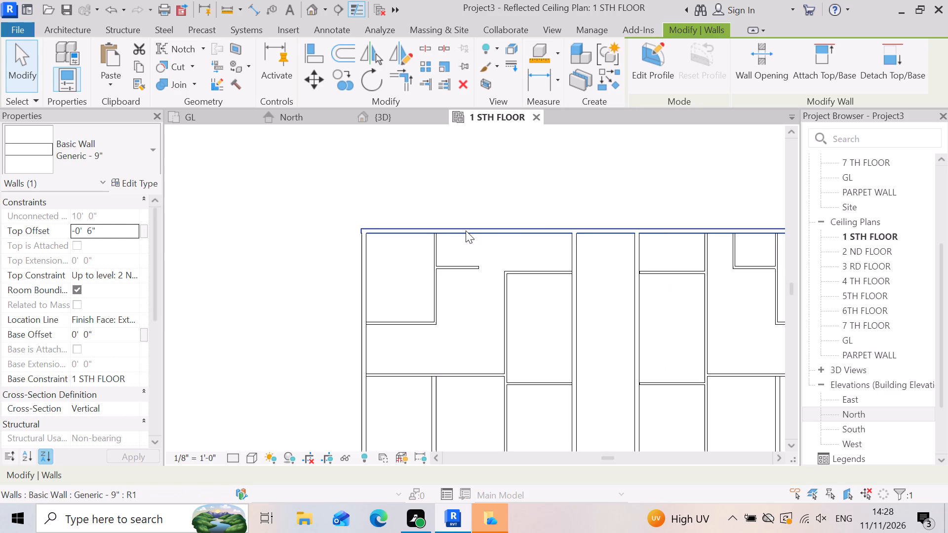
click(469, 230)
scroll(514, 211, down, 4)
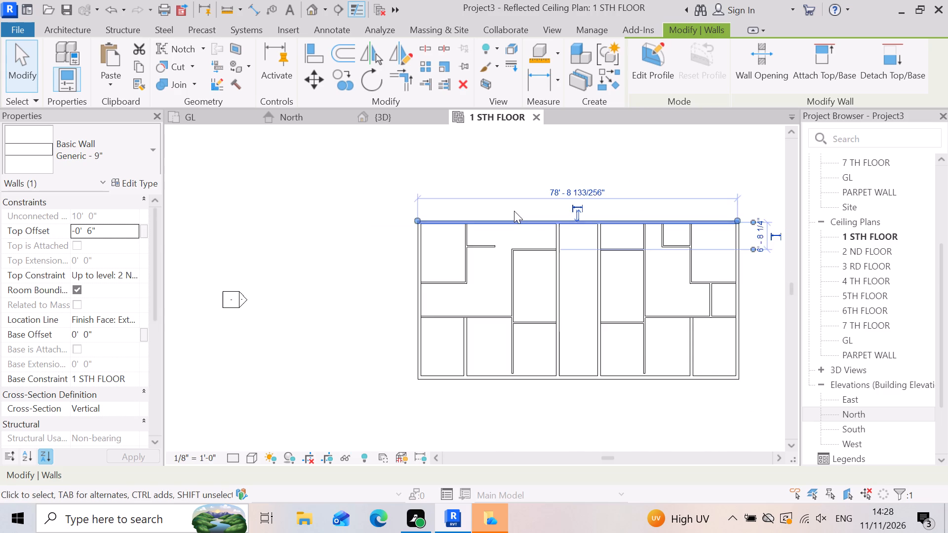
scroll(514, 211, down, 3)
click(316, 316)
Select the whole storey in the 1 STH FLOOR ceiling plan and check which categories the selection filter contains.
drag(416, 349, 624, 197)
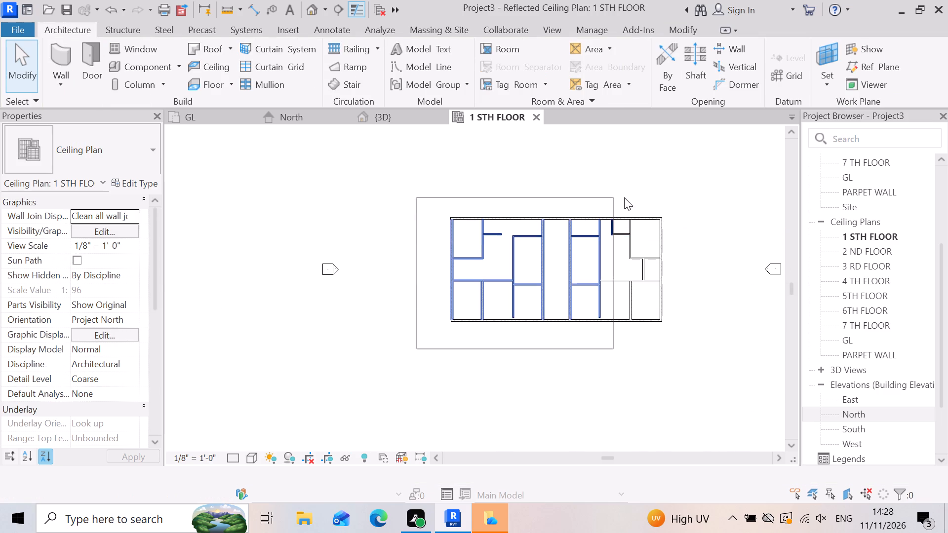
drag(624, 197, 675, 200)
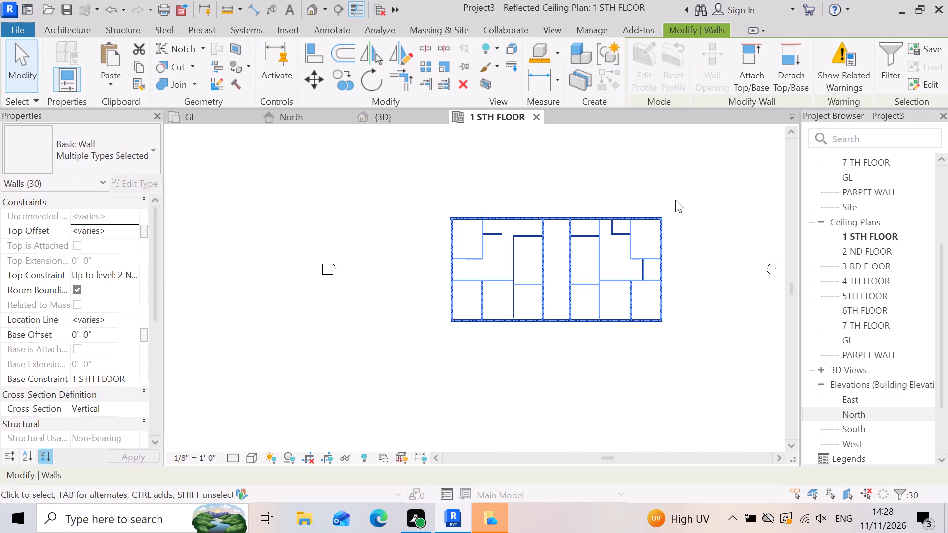
click(895, 42)
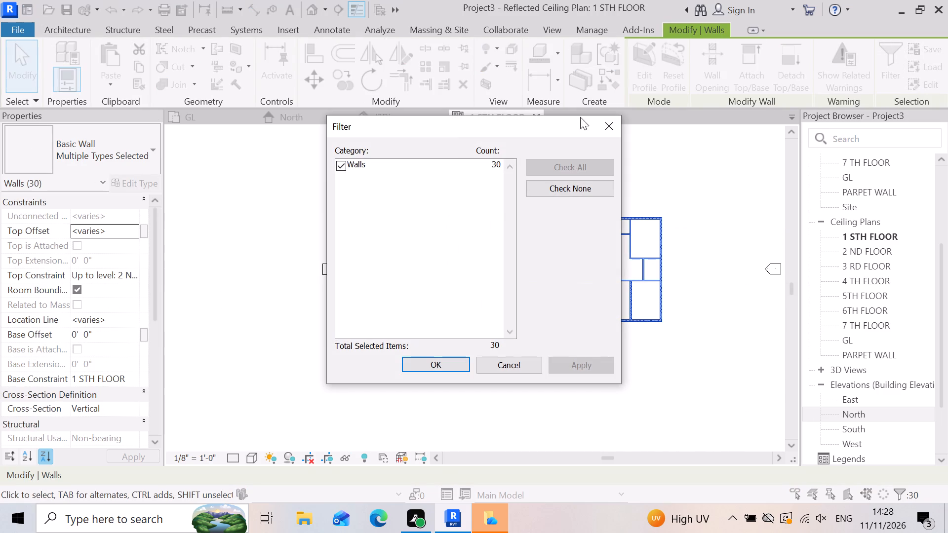
click(249, 246)
click(606, 115)
click(550, 361)
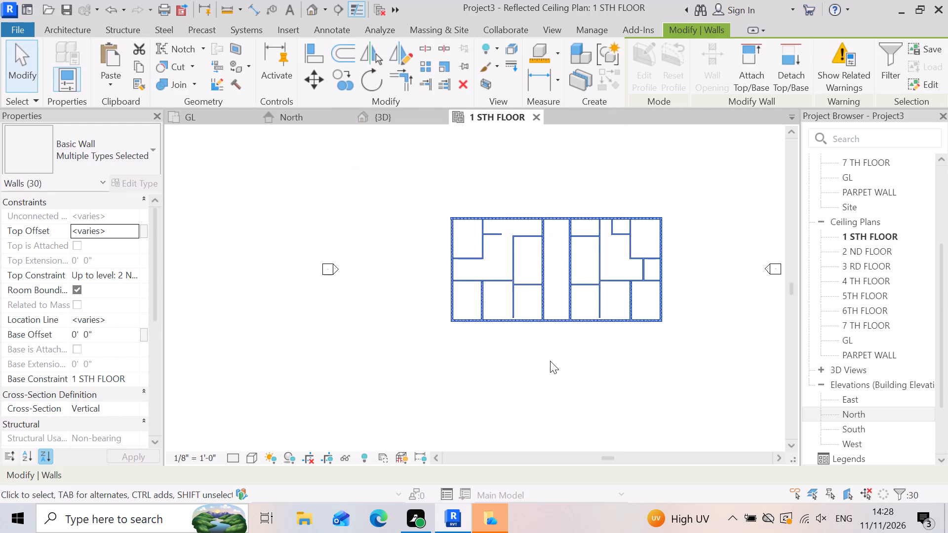
Extend the free south end of the west apartment's 4.5" partition to meet the south exterior wall.
scroll(530, 340, up, 8)
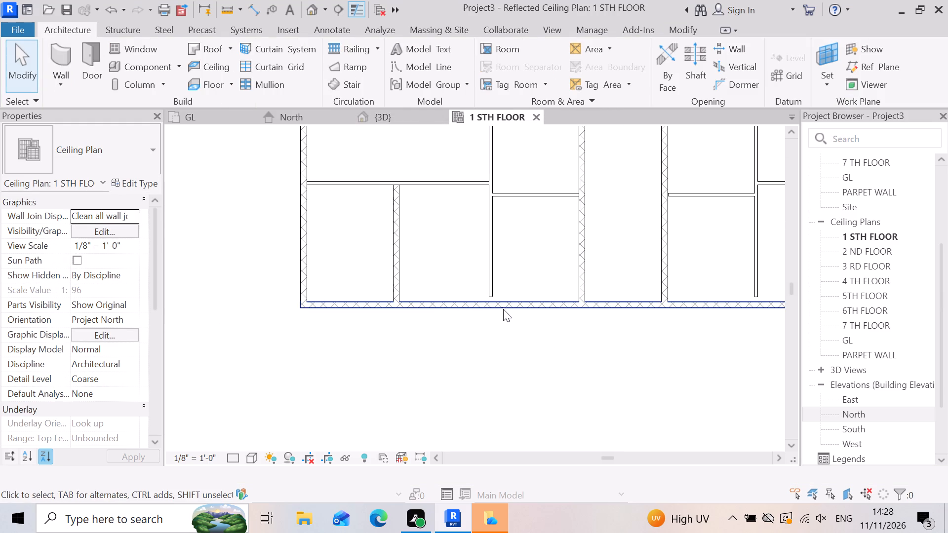
scroll(503, 308, up, 5)
double_click(489, 277)
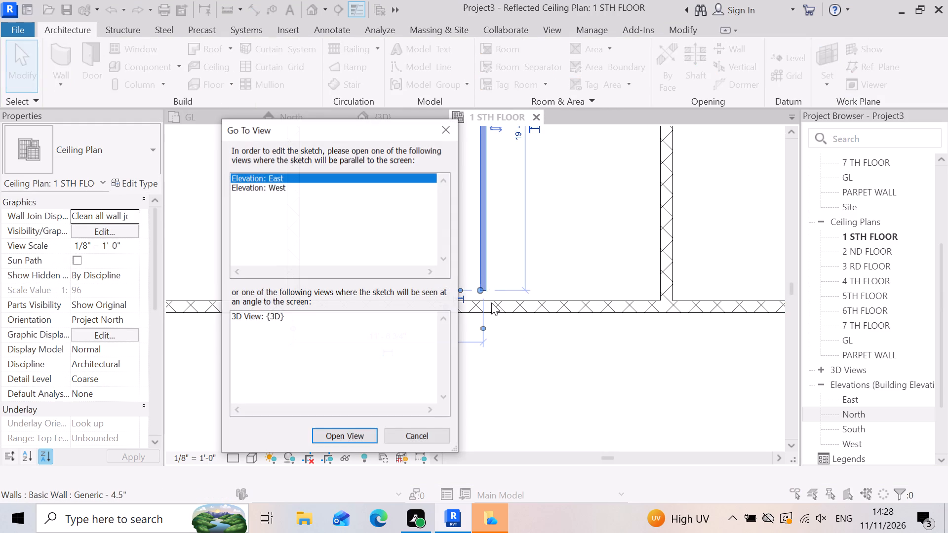
scroll(493, 302, up, 3)
click(443, 138)
scroll(496, 315, up, 2)
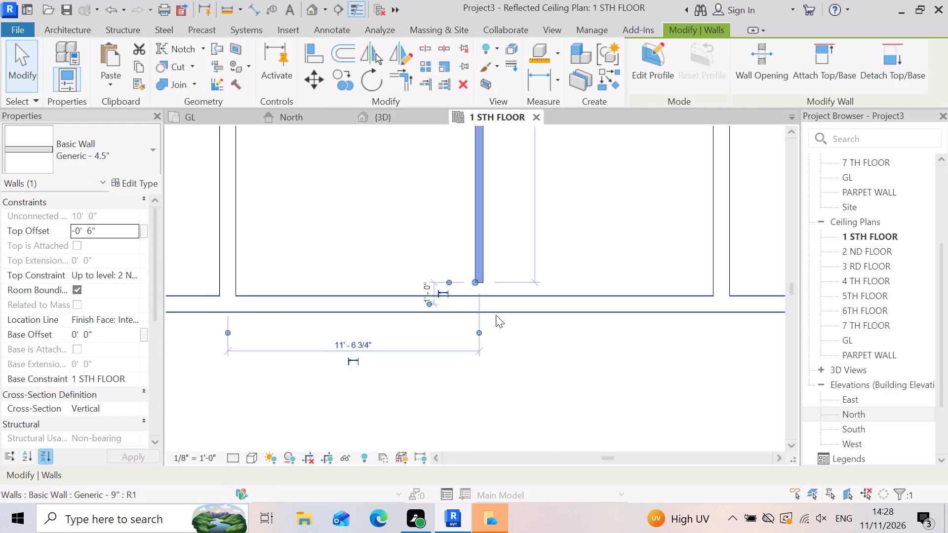
scroll(496, 315, up, 1)
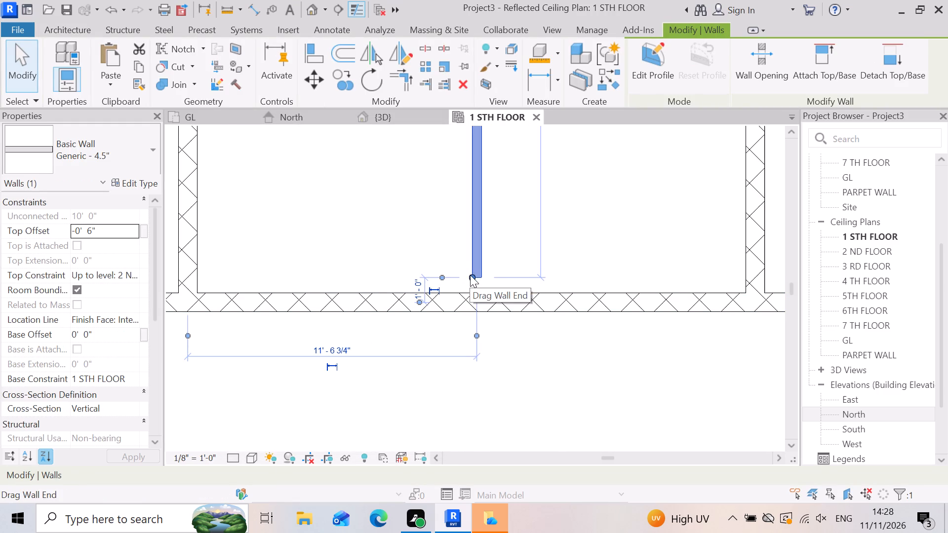
drag(470, 275, 470, 288)
click(470, 288)
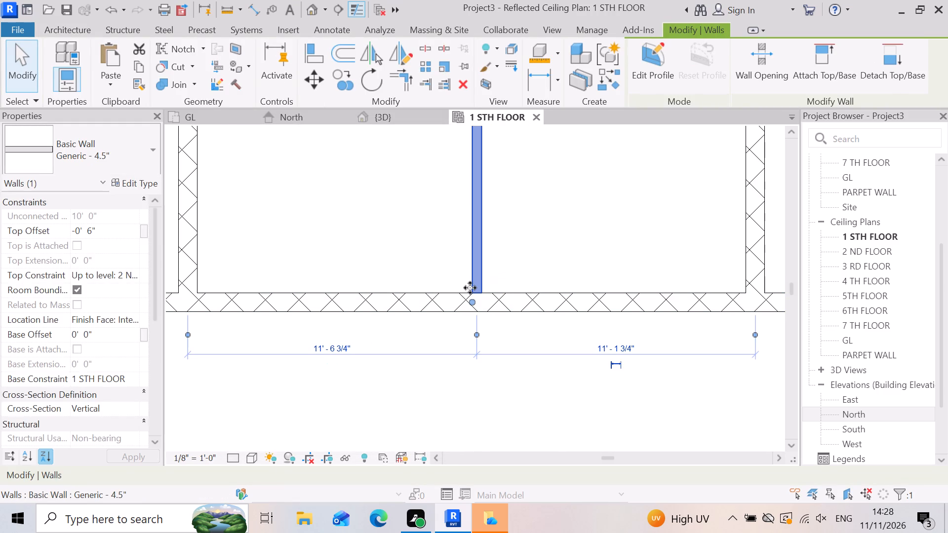
scroll(473, 330, down, 7)
click(502, 356)
Check the remaining partitions and the north exterior wall in the 1 STH FLOOR ceiling plan.
scroll(468, 343, down, 6)
scroll(643, 229, up, 2)
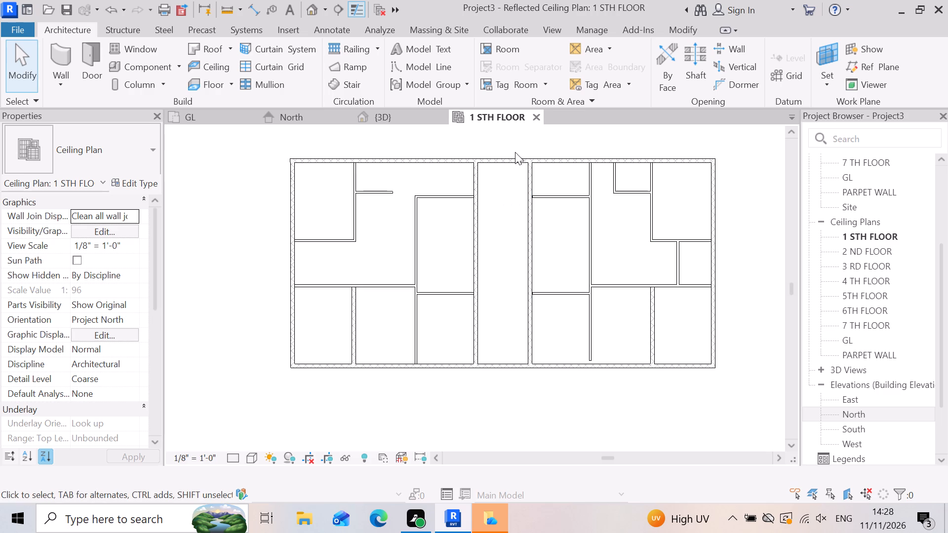
click(514, 154)
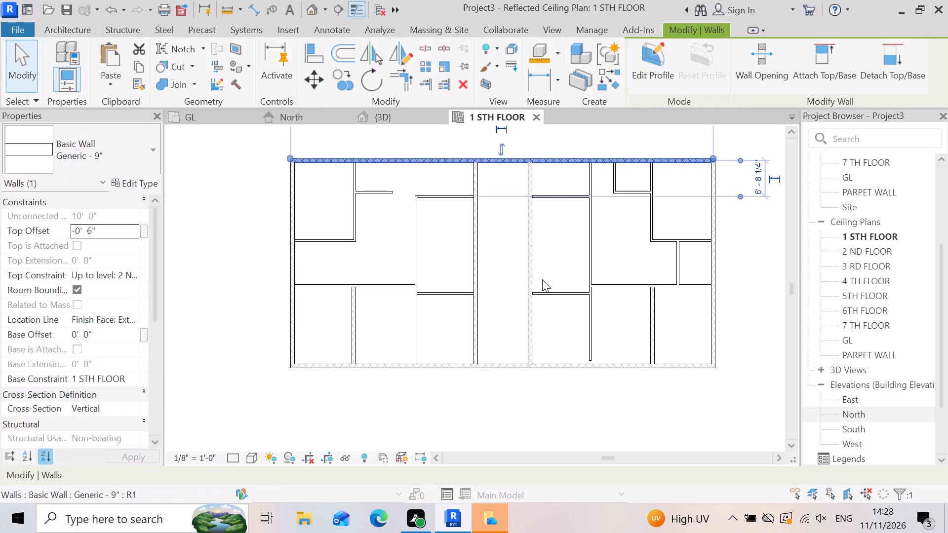
click(561, 383)
scroll(603, 357, down, 3)
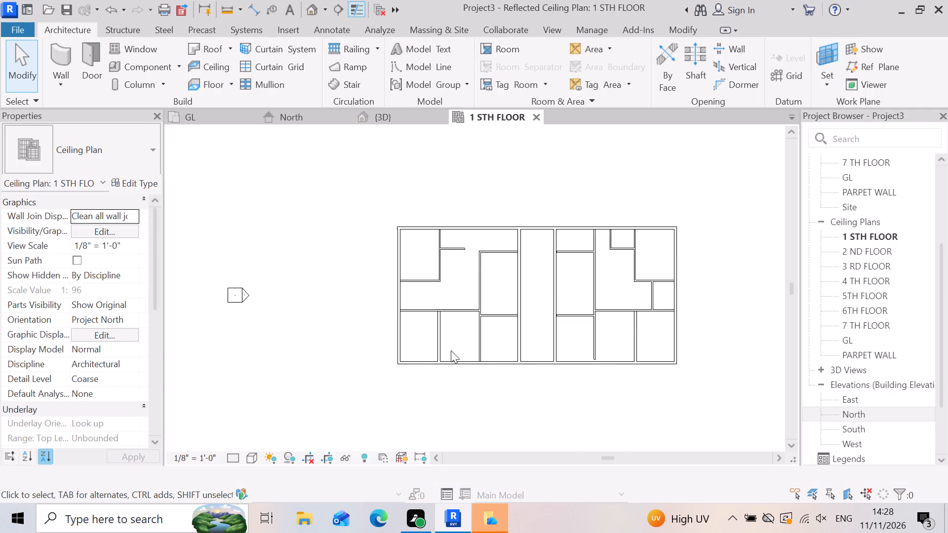
scroll(359, 341, up, 3)
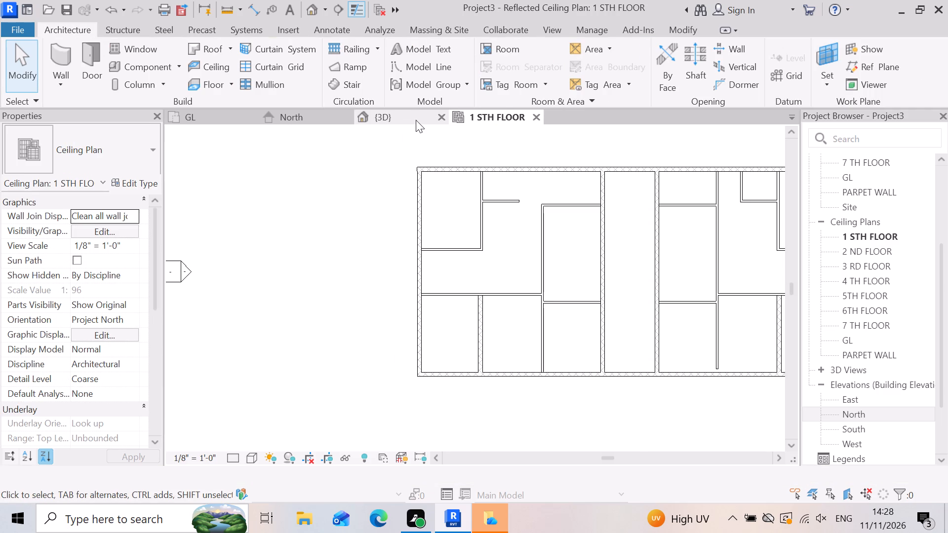
Inspect the slab band between the two storeys in the 3D view, including the ground-storey exterior wall and the building corner.
click(418, 119)
scroll(404, 298, down, 4)
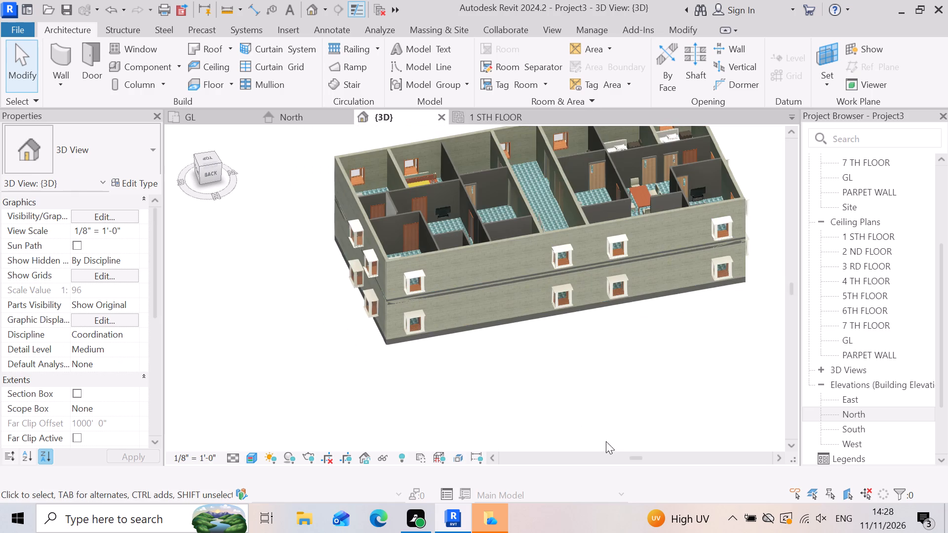
click(601, 397)
scroll(365, 333, up, 10)
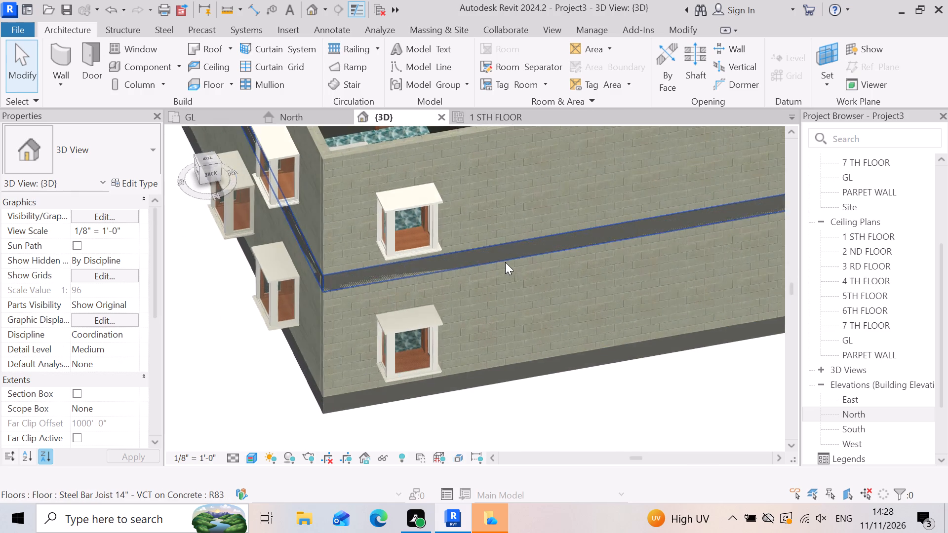
scroll(505, 262, up, 1)
scroll(275, 263, up, 3)
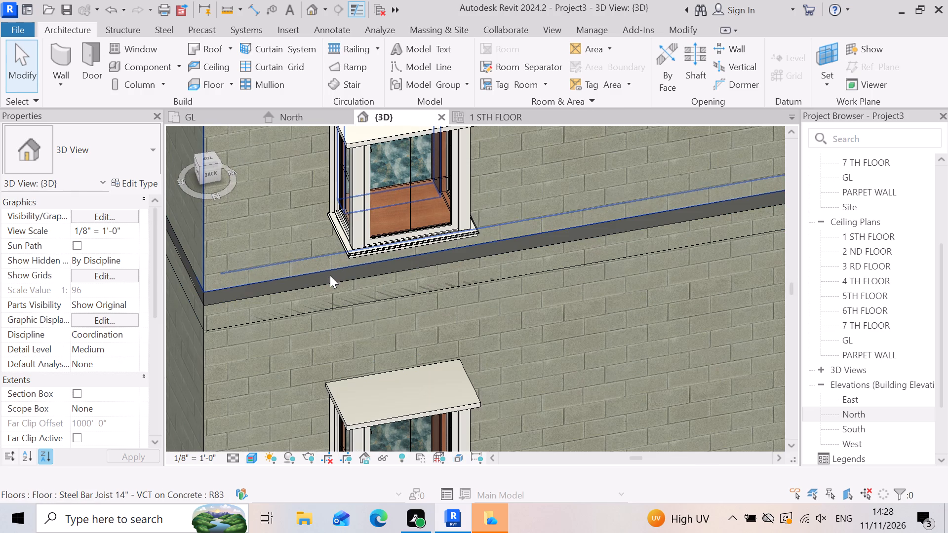
click(331, 284)
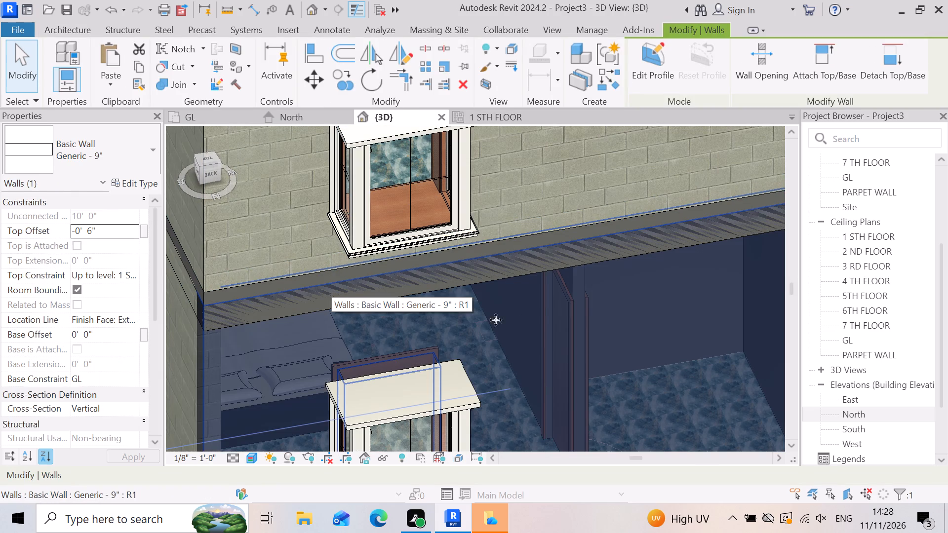
click(554, 307)
scroll(540, 307, down, 12)
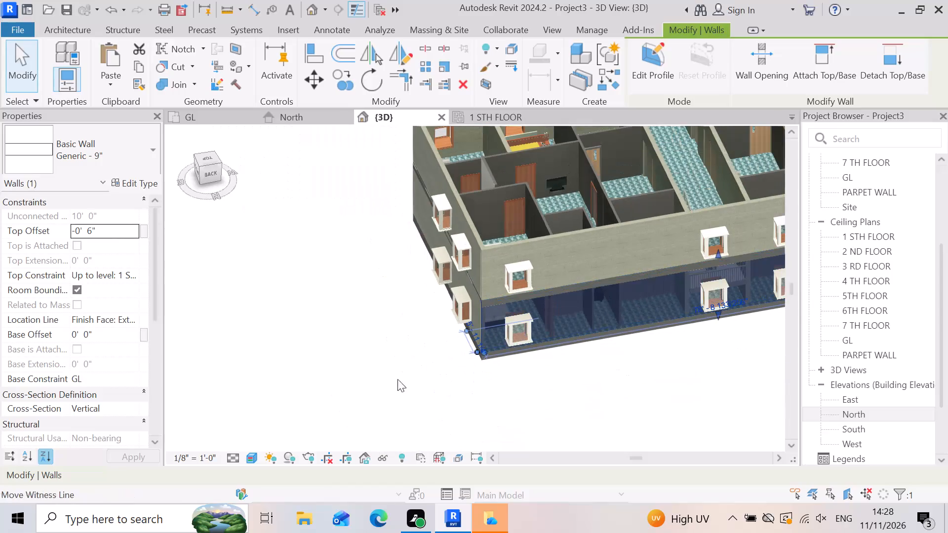
click(339, 367)
scroll(483, 293, up, 12)
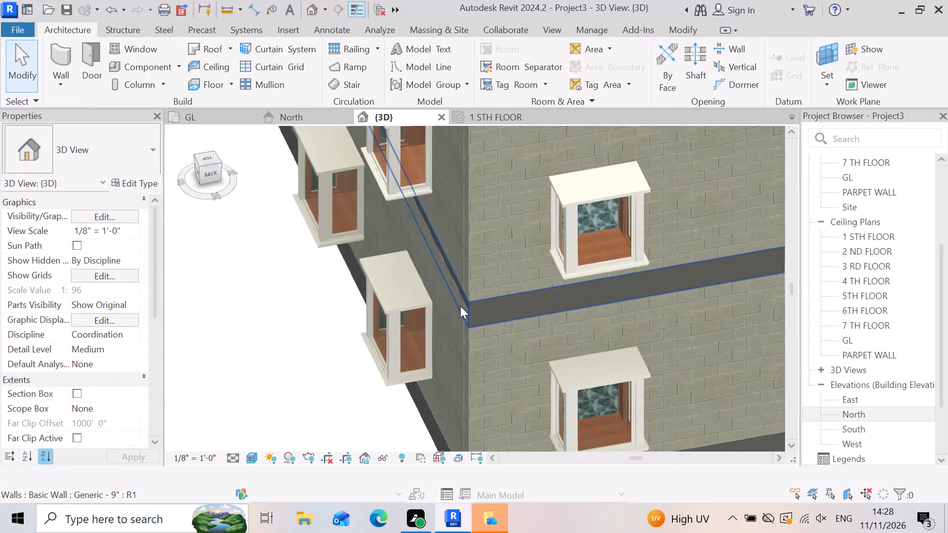
scroll(460, 306, up, 6)
Open the 1 STH FLOOR slab's boundary for editing in its ceiling plan and select the north boundary line at the northeast corner.
click(527, 331)
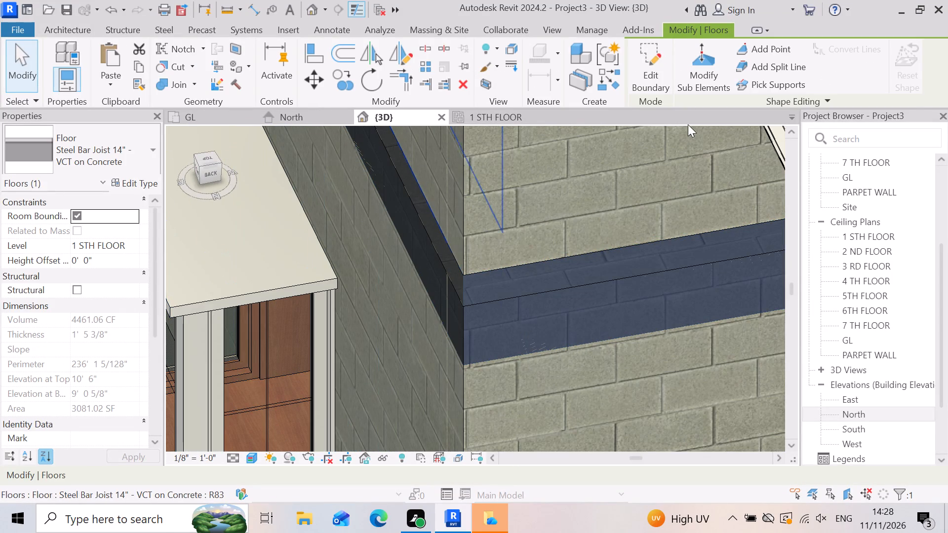
click(652, 62)
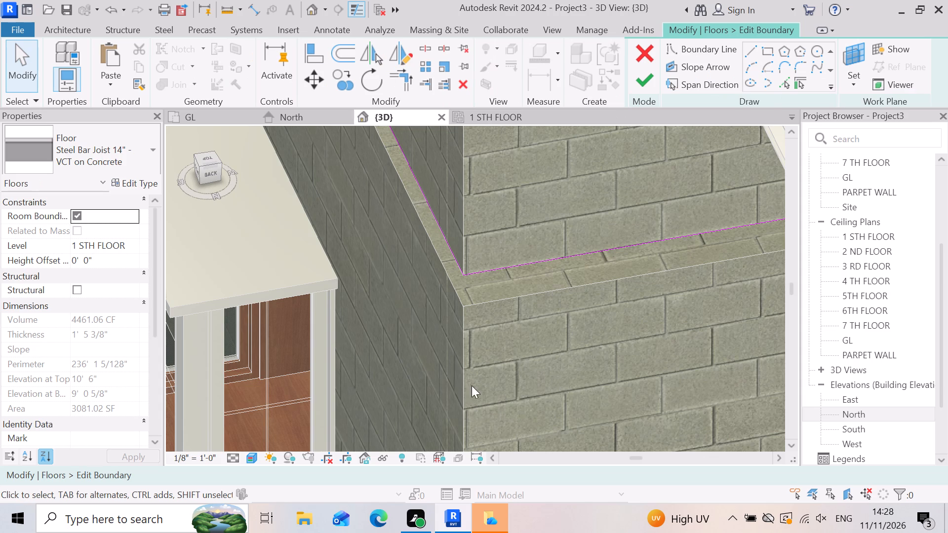
scroll(443, 327, down, 11)
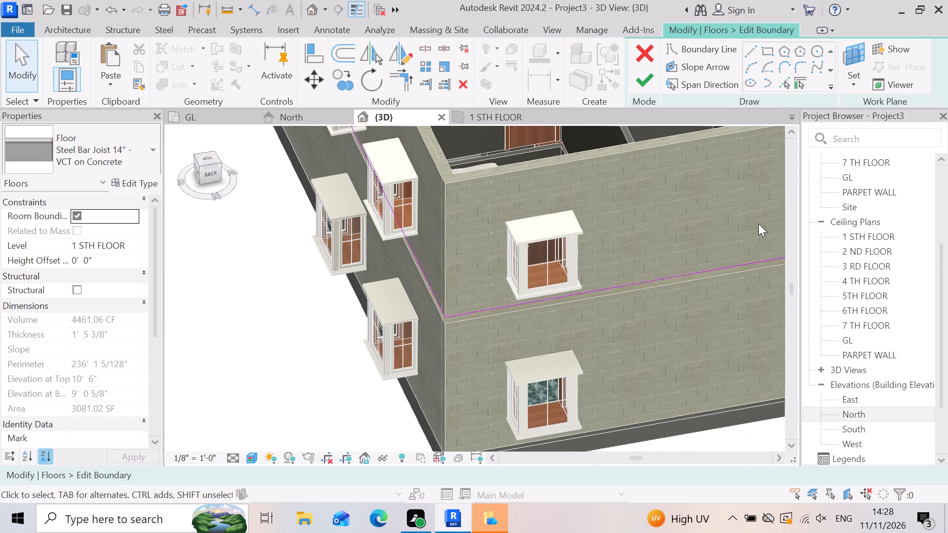
double_click(876, 241)
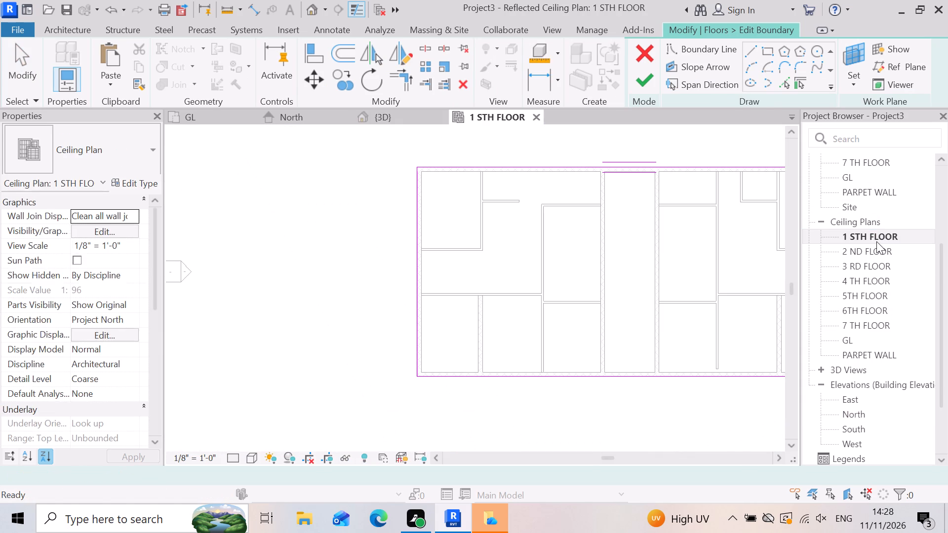
scroll(511, 413, up, 2)
scroll(378, 416, down, 3)
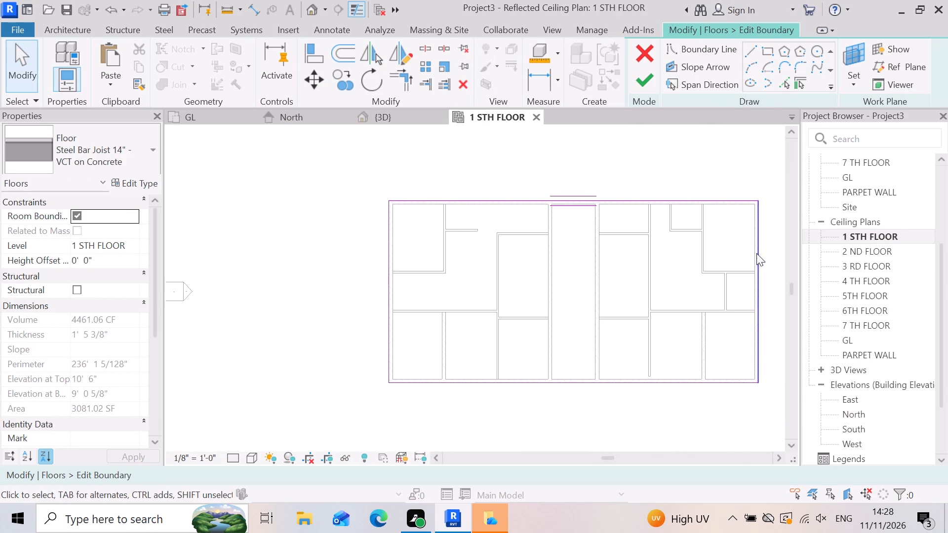
scroll(754, 241, up, 3)
scroll(780, 178, up, 7)
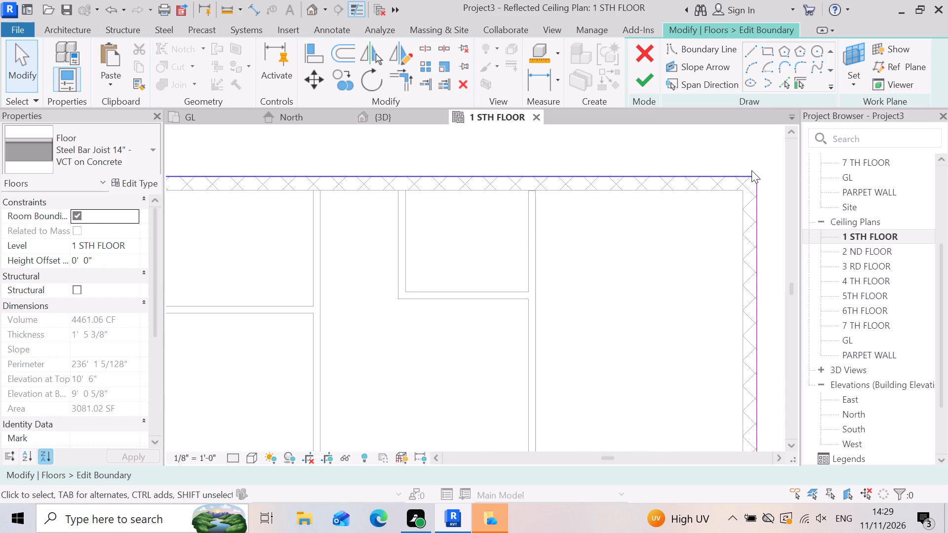
click(751, 170)
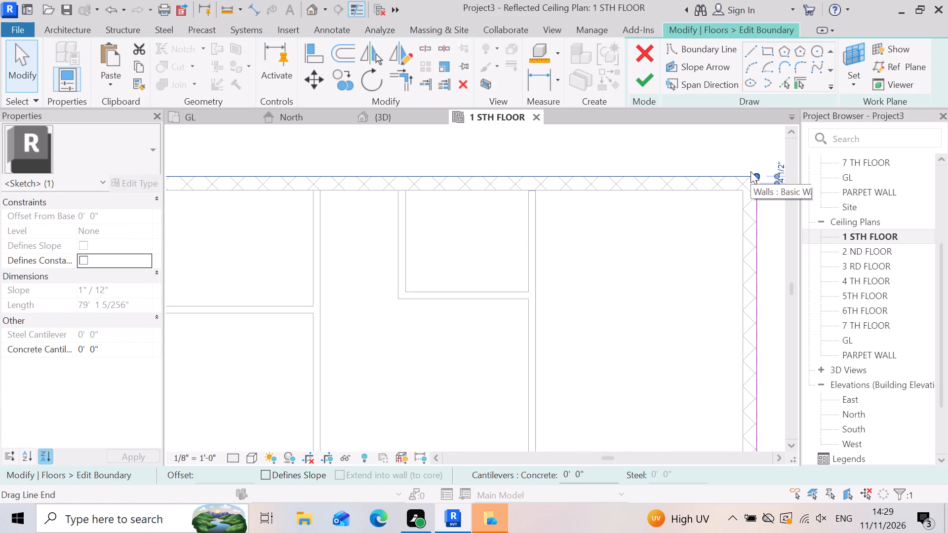
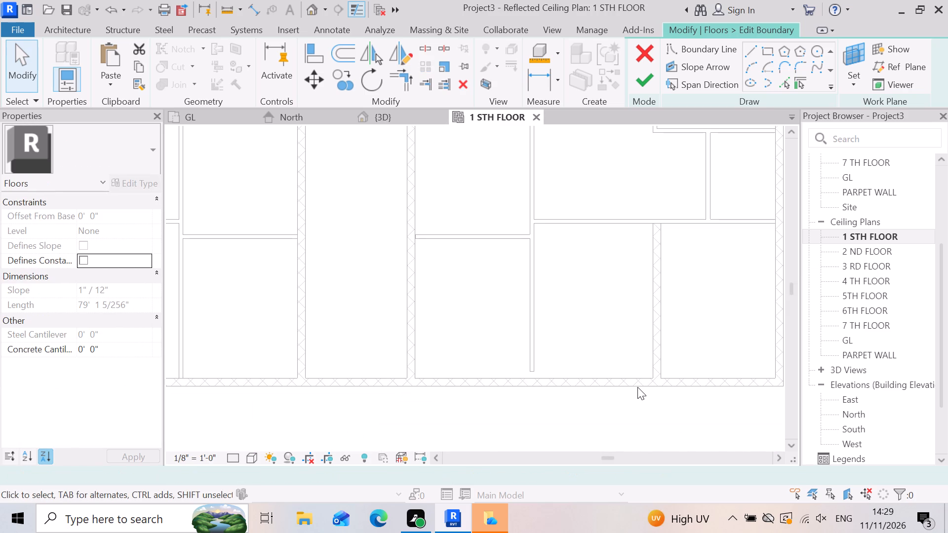
Delete the west boundary line of the 1 STH FLOOR slab sketch.
scroll(645, 360, down, 6)
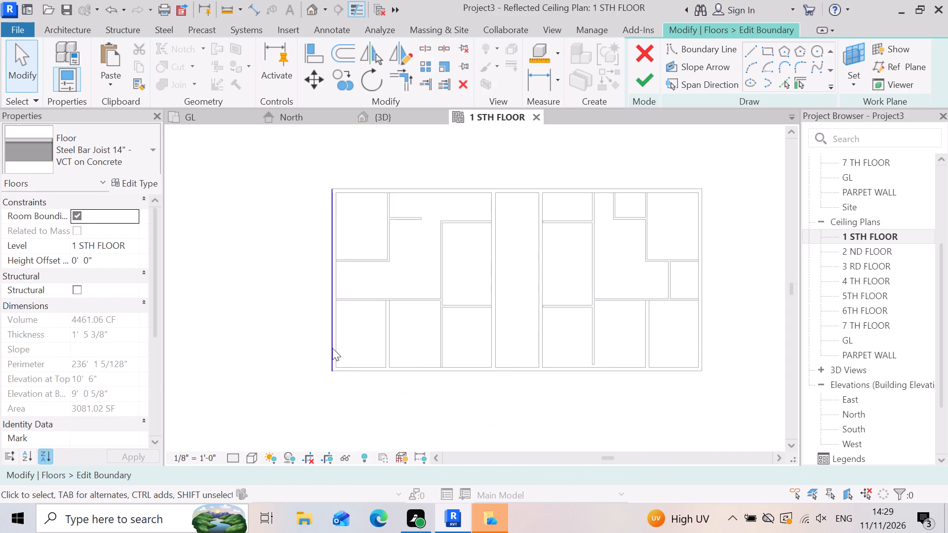
scroll(328, 336, up, 6)
click(340, 335)
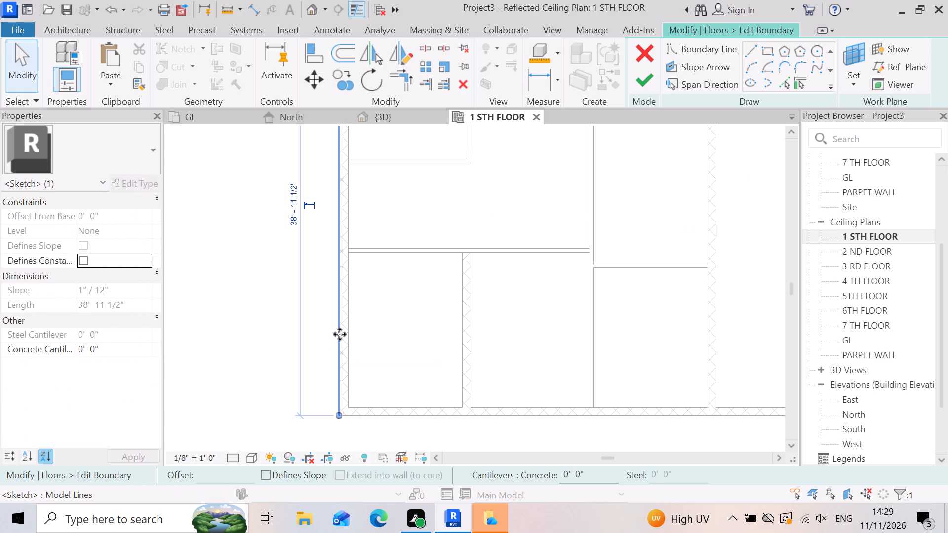
key(Delete)
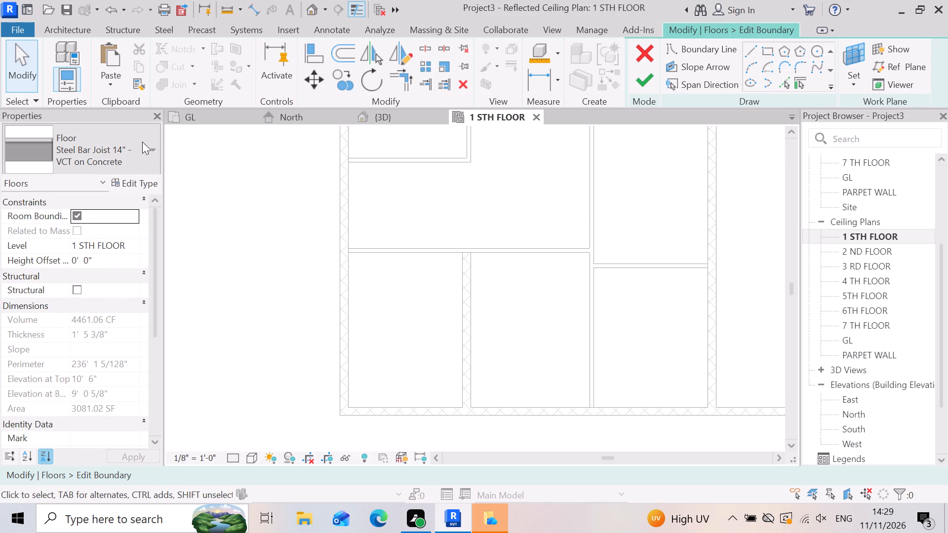
Set the floor type of the slab to LW Concrete on Metal Deck.
click(154, 149)
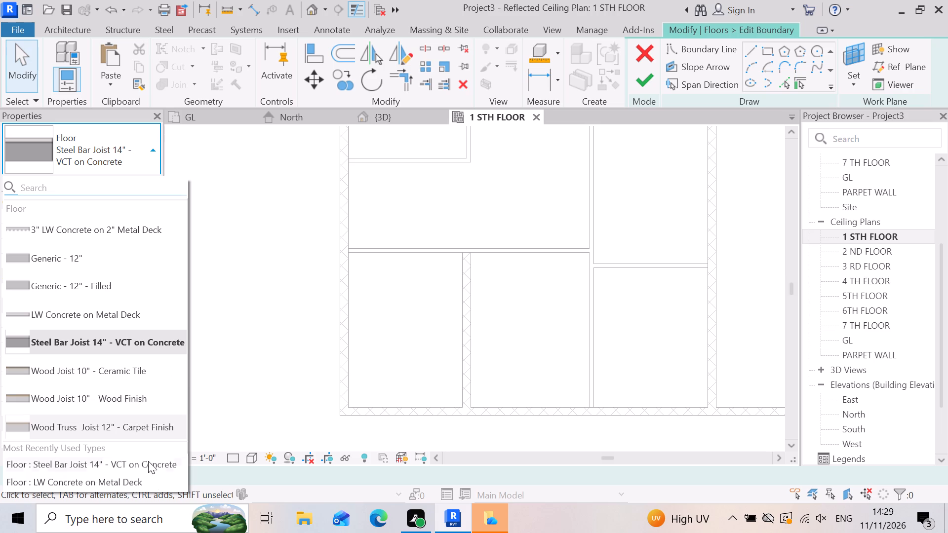
click(135, 402)
scroll(459, 353, down, 6)
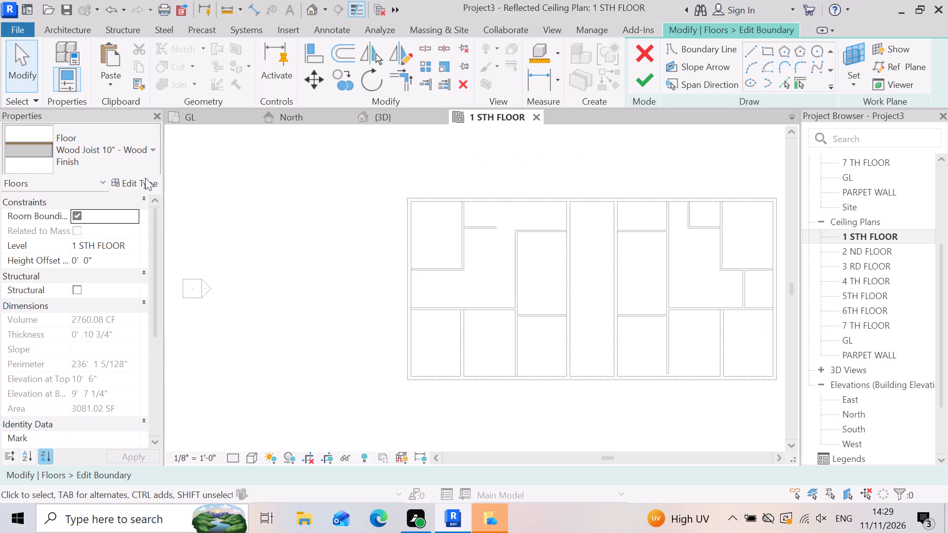
click(152, 148)
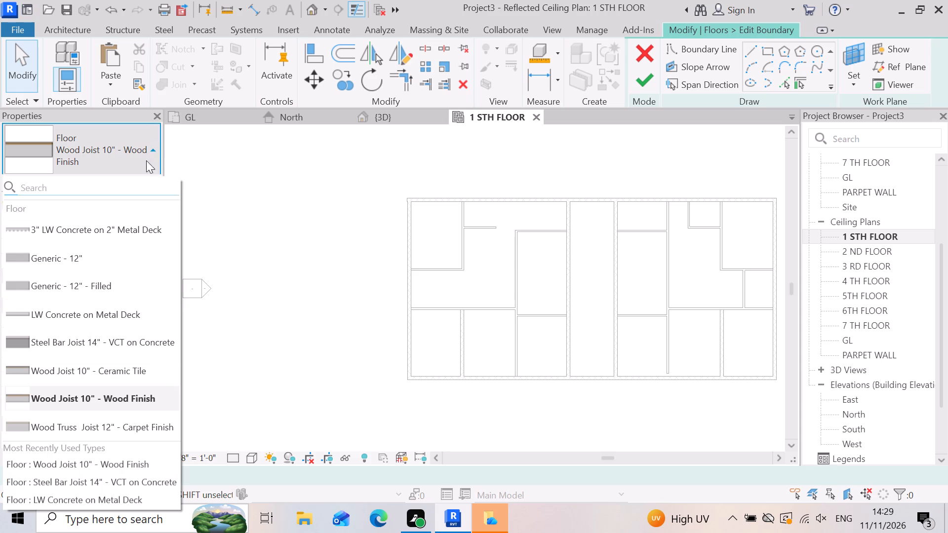
scroll(95, 413, down, 3)
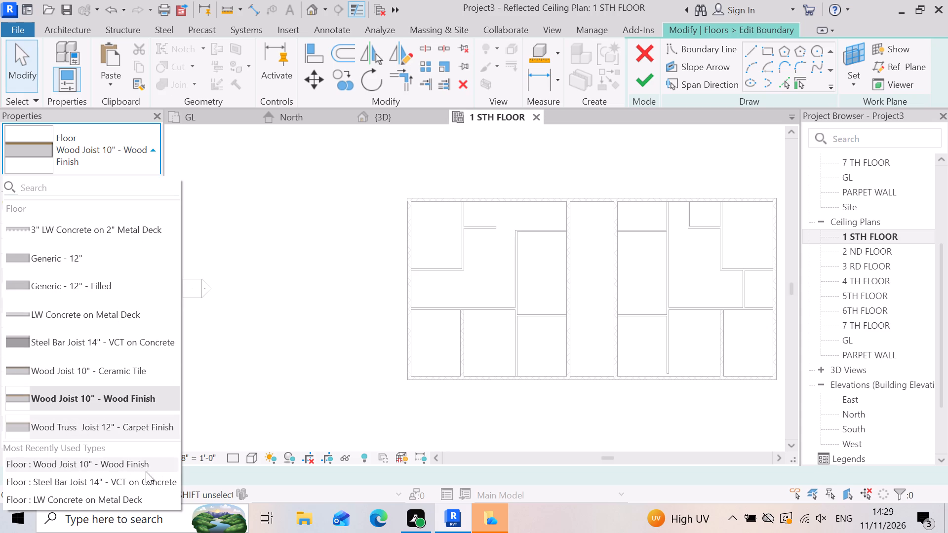
click(65, 311)
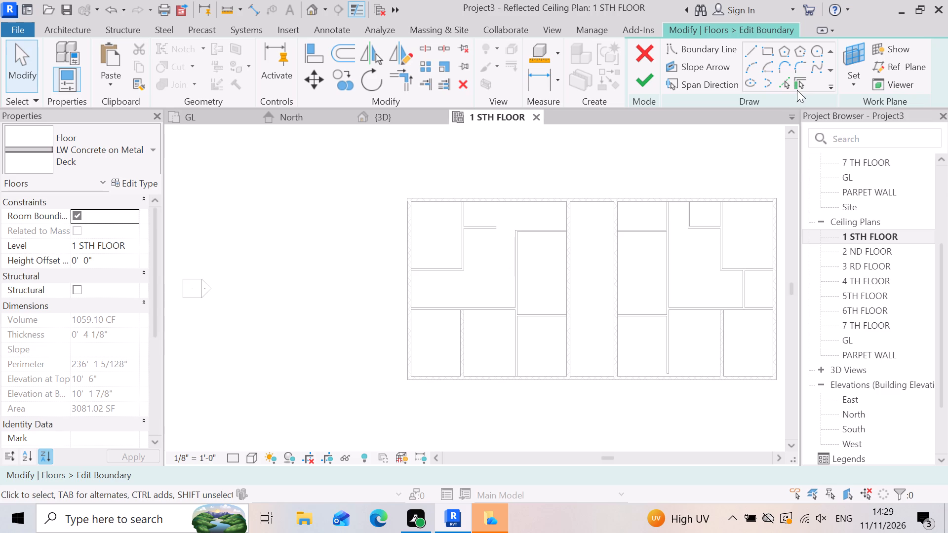
Draw a rectangular slab boundary from the northwest to the southeast exterior wall corner, offset 1' 6" outward.
click(764, 55)
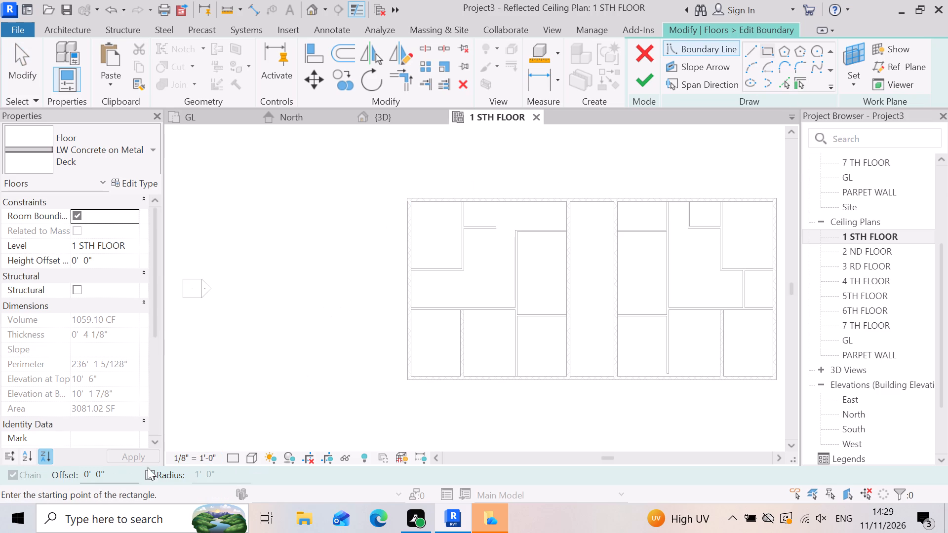
drag(112, 470, 0, 424)
key(2)
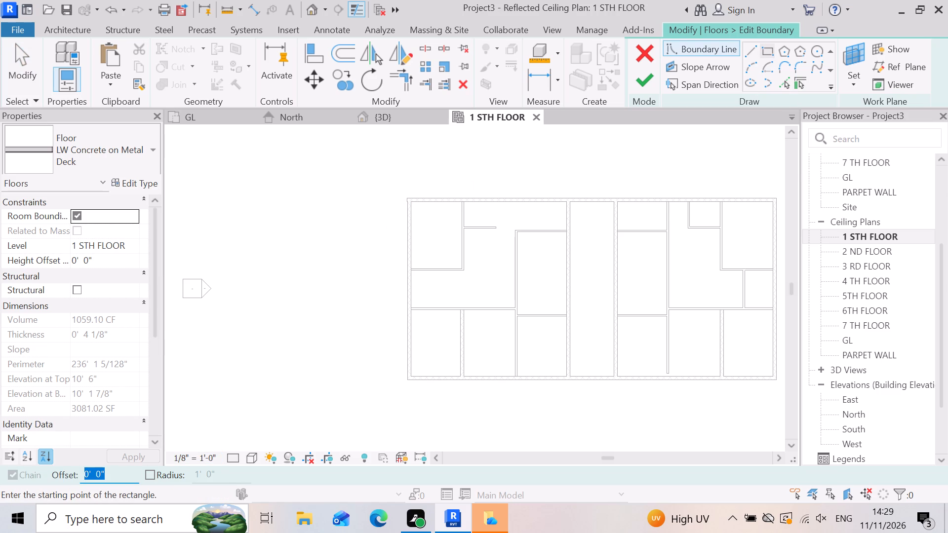
key(BackSpace)
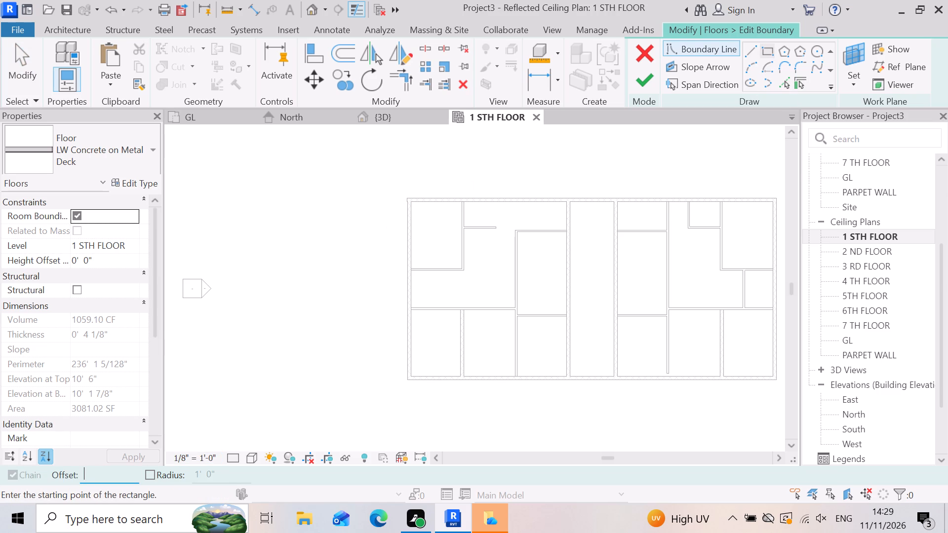
key(2)
key(apostrophe)
key(BackSpace)
key(BackSpace)
text(1.5)
key(apostrophe)
key(Return)
click(765, 55)
scroll(426, 200, up, 4)
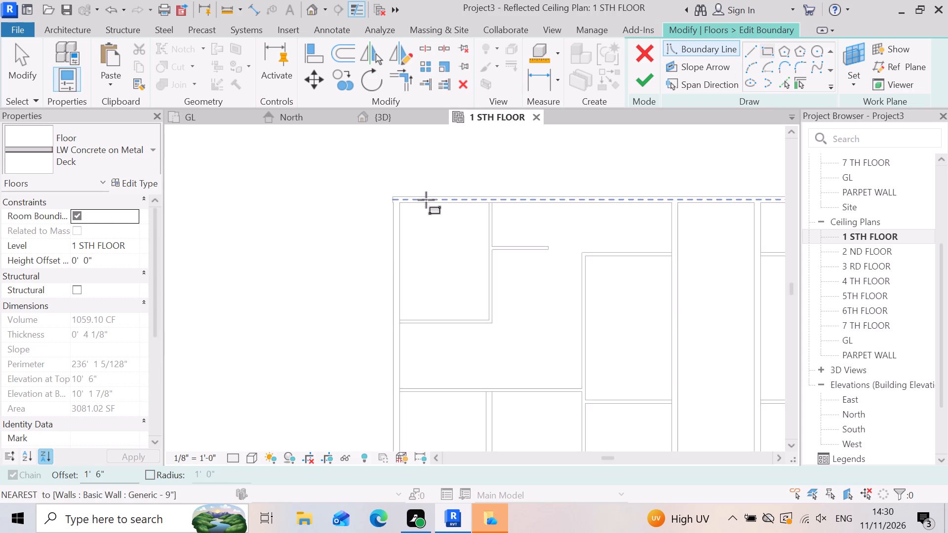
scroll(426, 200, up, 3)
click(370, 196)
scroll(369, 197, down, 9)
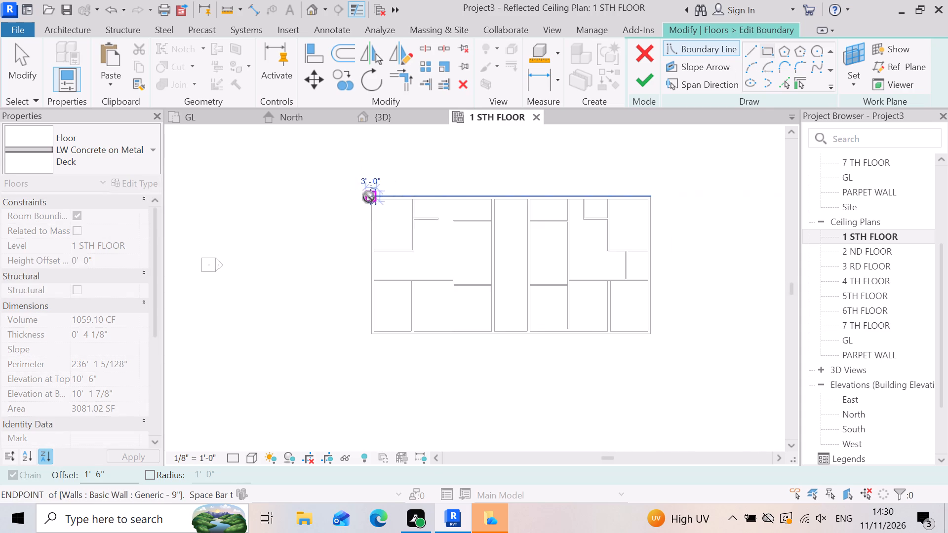
scroll(636, 346, up, 4)
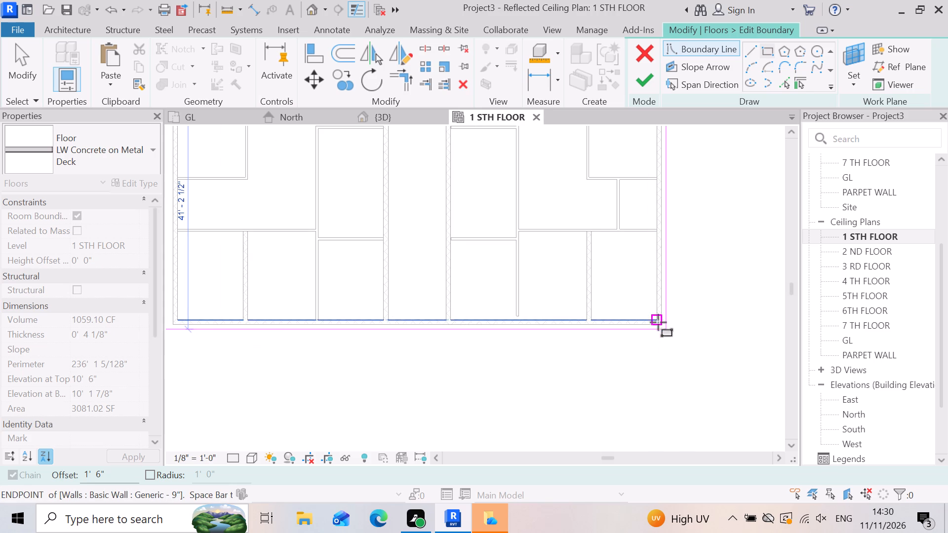
scroll(658, 326, up, 7)
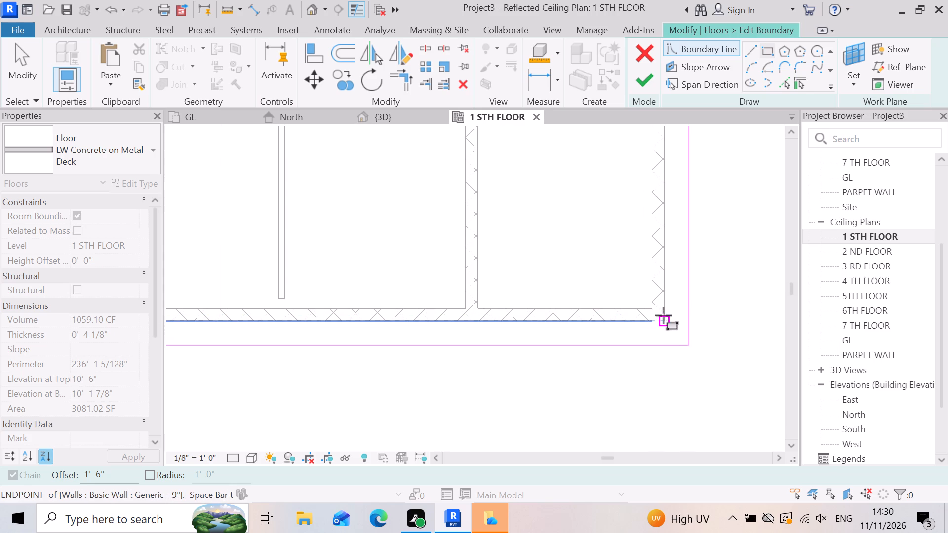
click(666, 319)
Check the new rectangular boundary, finish the sketch and attach the walls below to the slab's underside.
scroll(633, 422, down, 8)
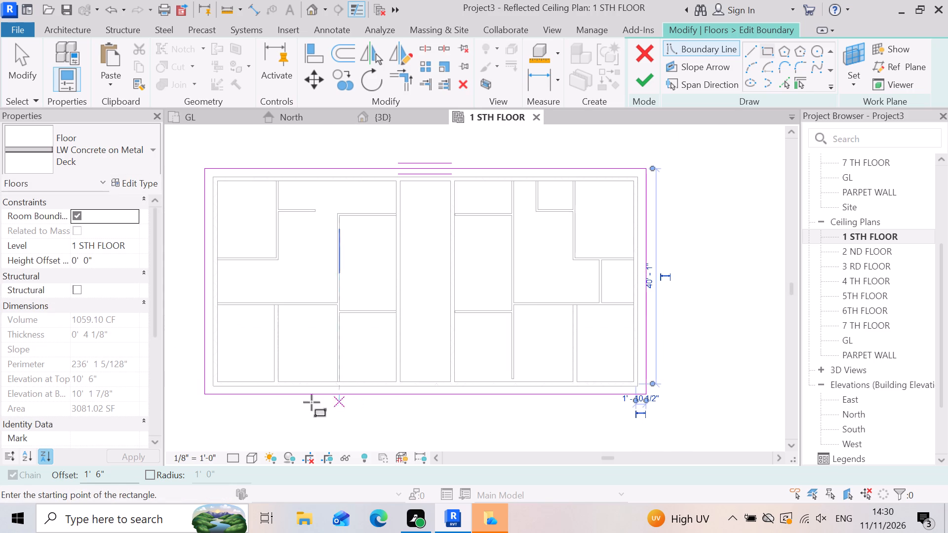
scroll(190, 408, up, 12)
scroll(191, 396, down, 8)
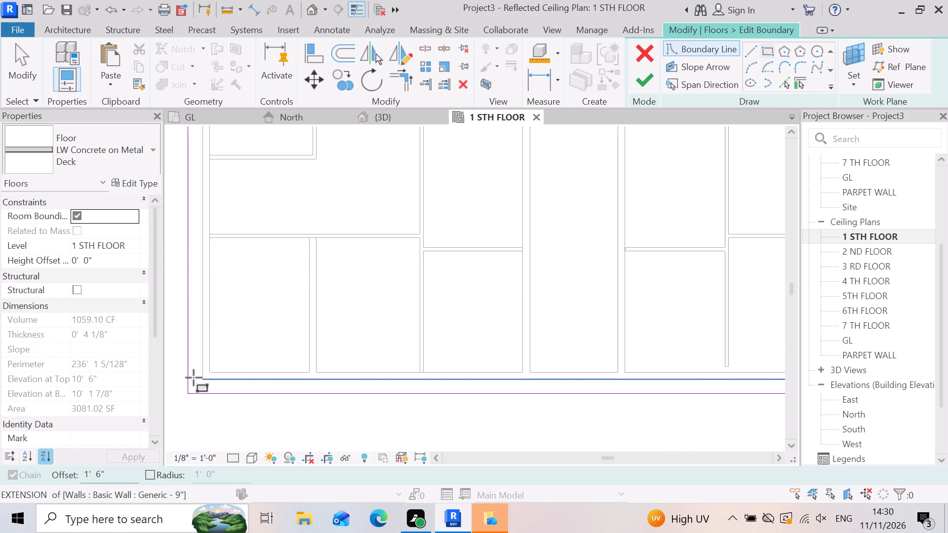
scroll(347, 379, down, 4)
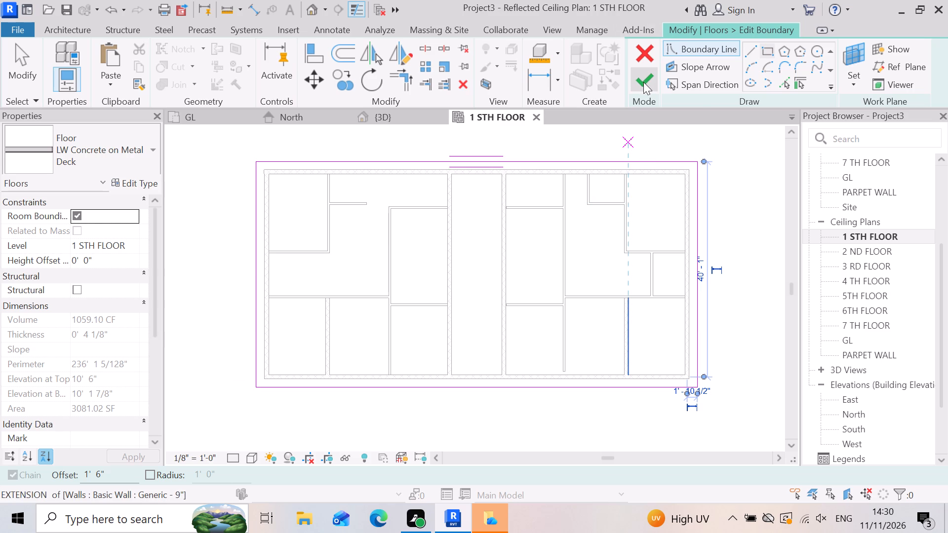
click(643, 82)
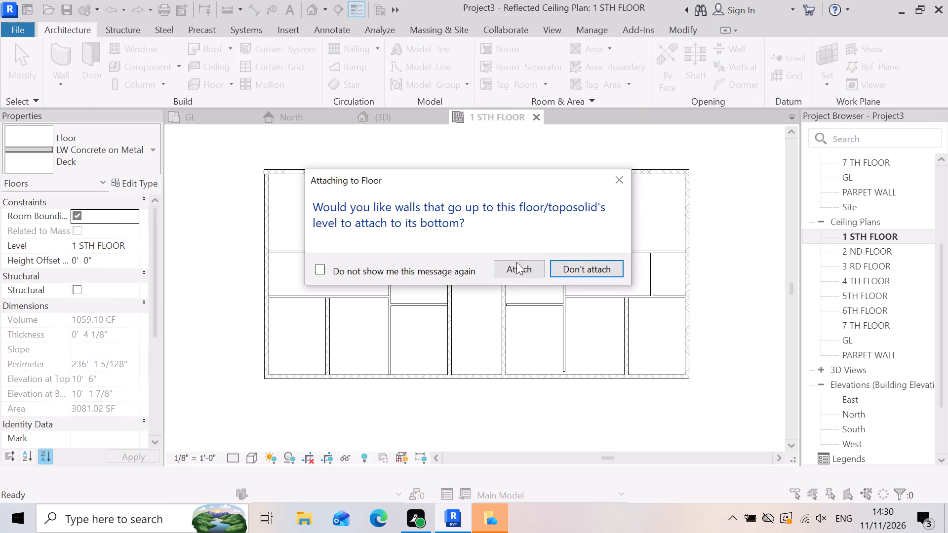
click(525, 270)
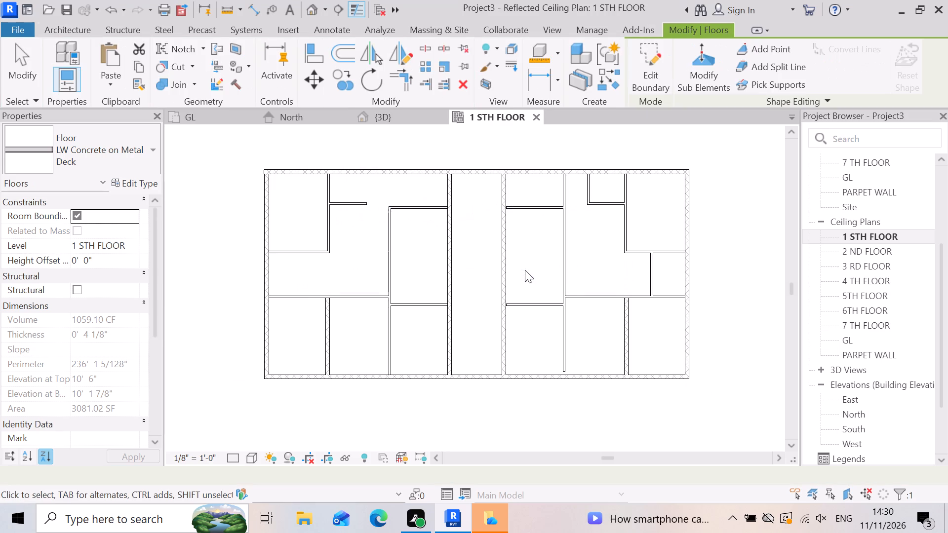
Examine the slab's projecting edge at the building corner and along the facades in the 3D view.
scroll(572, 274, down, 4)
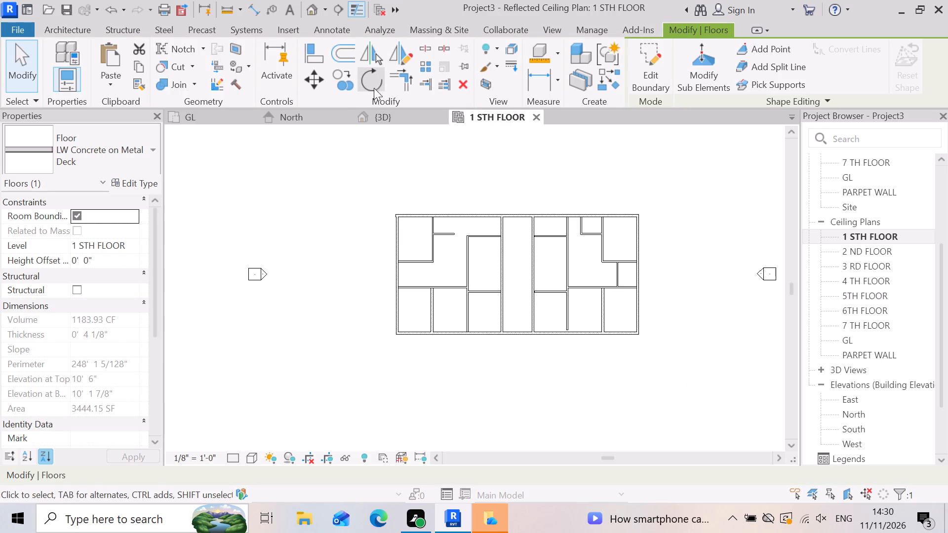
click(396, 113)
scroll(430, 227, down, 3)
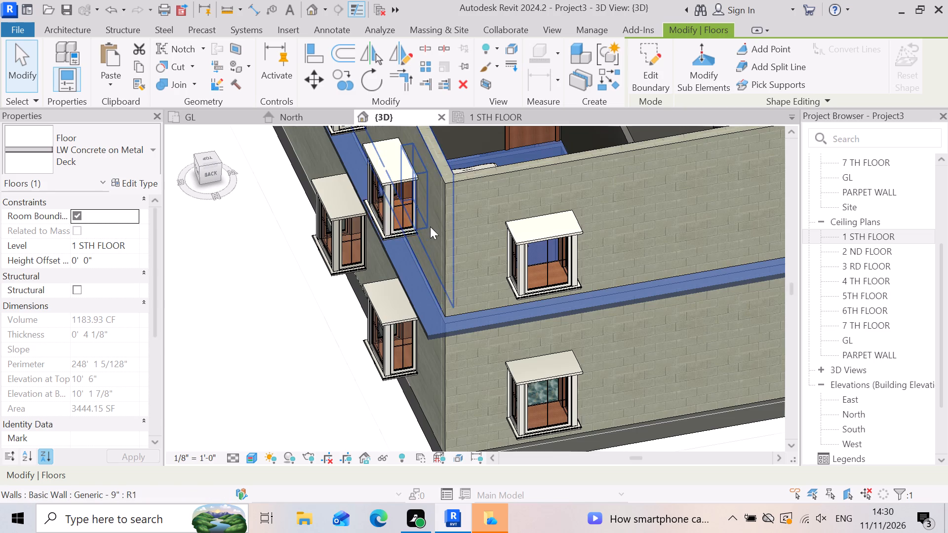
scroll(430, 227, down, 6)
click(531, 406)
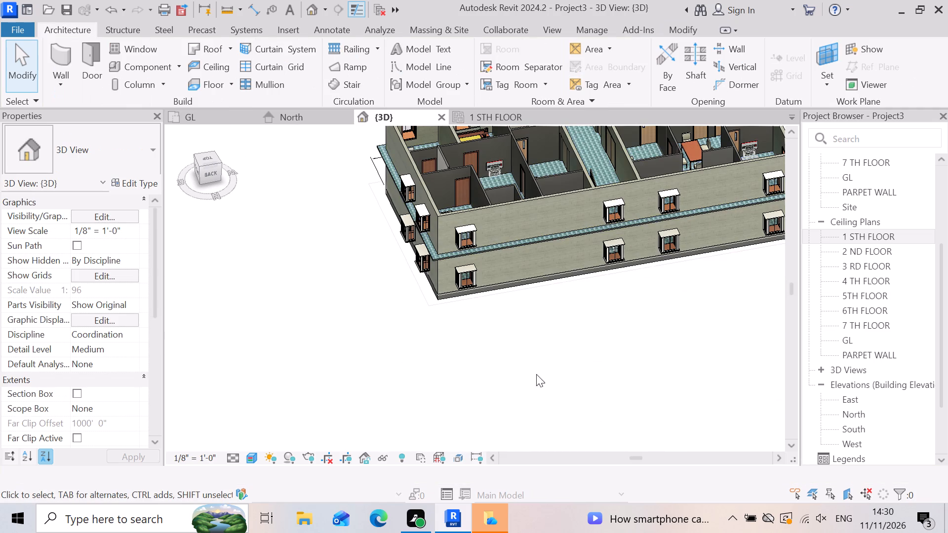
scroll(478, 274, up, 20)
scroll(478, 274, up, 1)
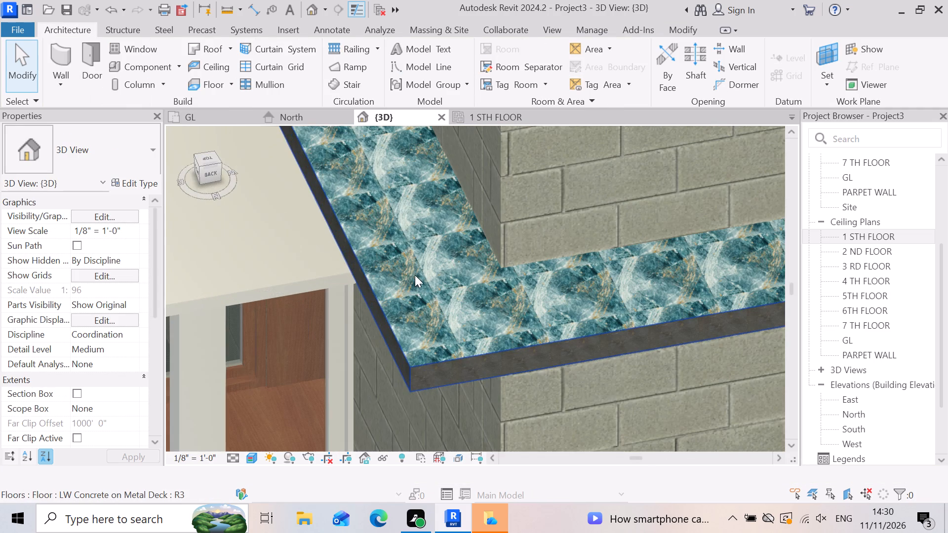
scroll(431, 355, up, 8)
scroll(432, 306, up, 4)
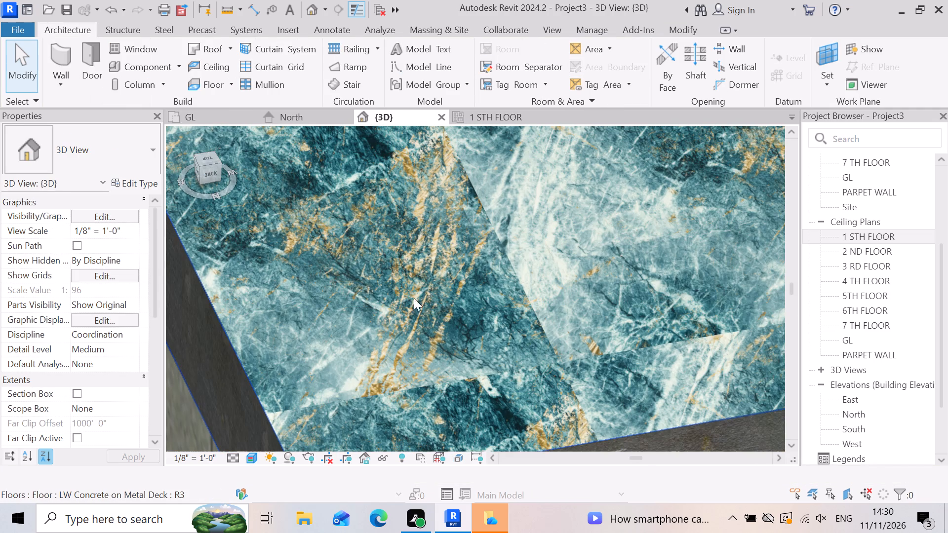
scroll(592, 216, down, 9)
scroll(446, 270, down, 4)
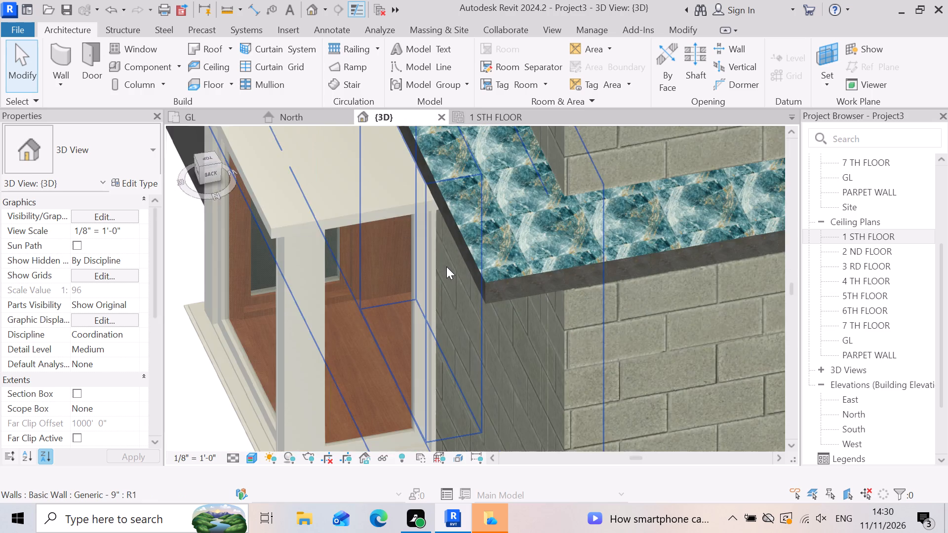
scroll(446, 266, down, 18)
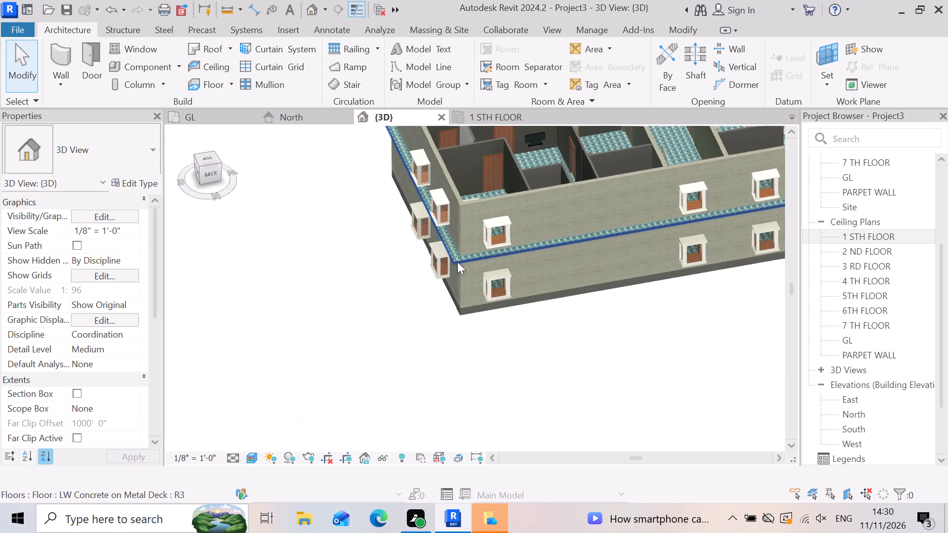
scroll(545, 223, up, 8)
scroll(377, 281, up, 10)
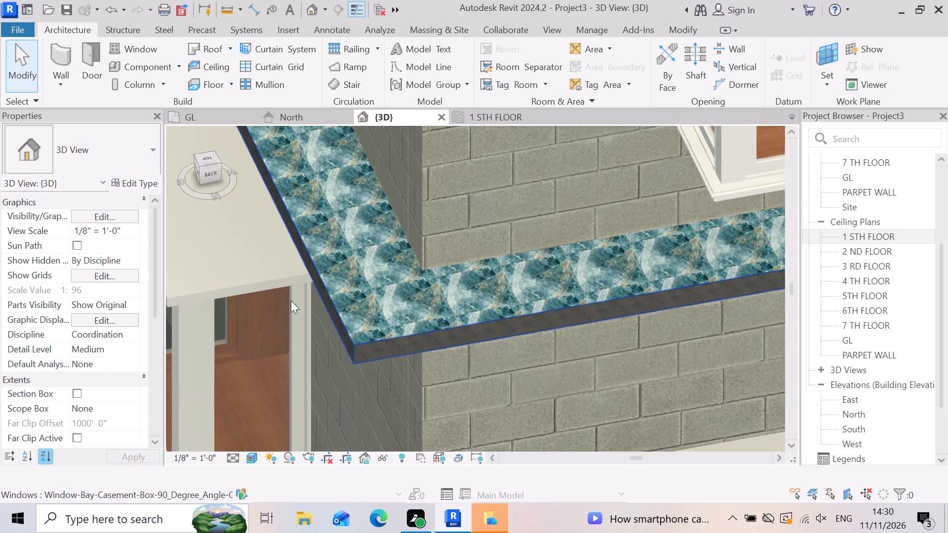
scroll(449, 347, down, 16)
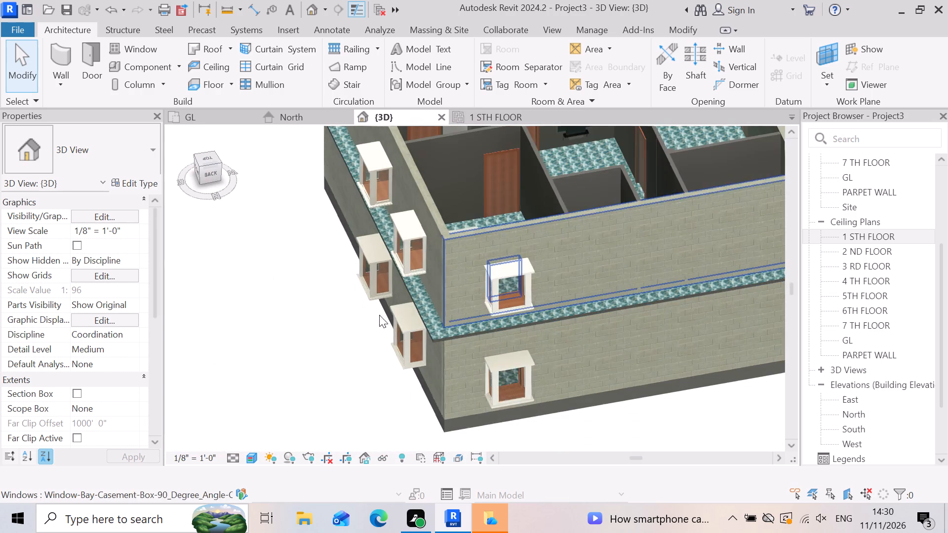
scroll(353, 306, down, 4)
shift+middle_drag(570, 362, 568, 360)
shift+right_drag(569, 361, 568, 360)
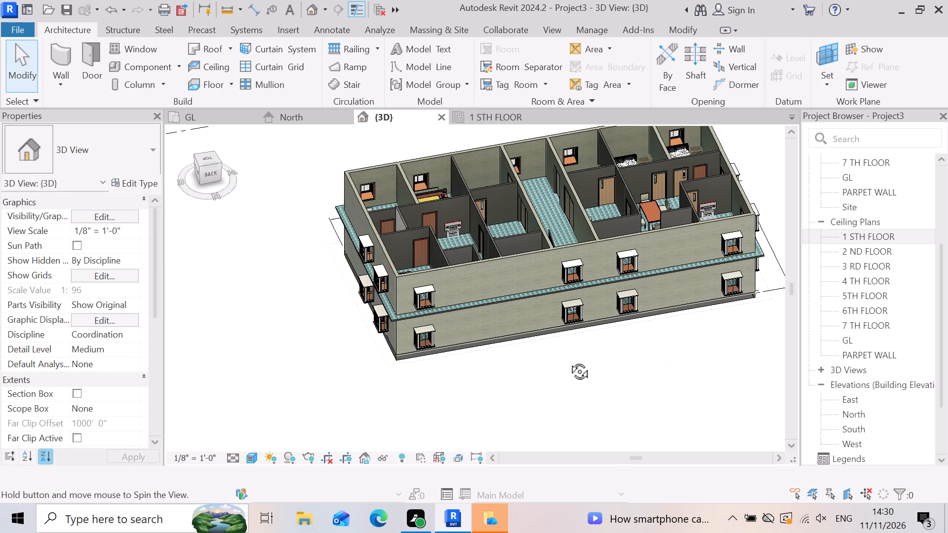
shift+right_drag(568, 360, 513, 323)
shift+middle_drag(568, 360, 513, 323)
shift+scroll(563, 335, up, 1)
shift+right_drag(513, 323, 693, 309)
shift+middle_drag(513, 324, 685, 304)
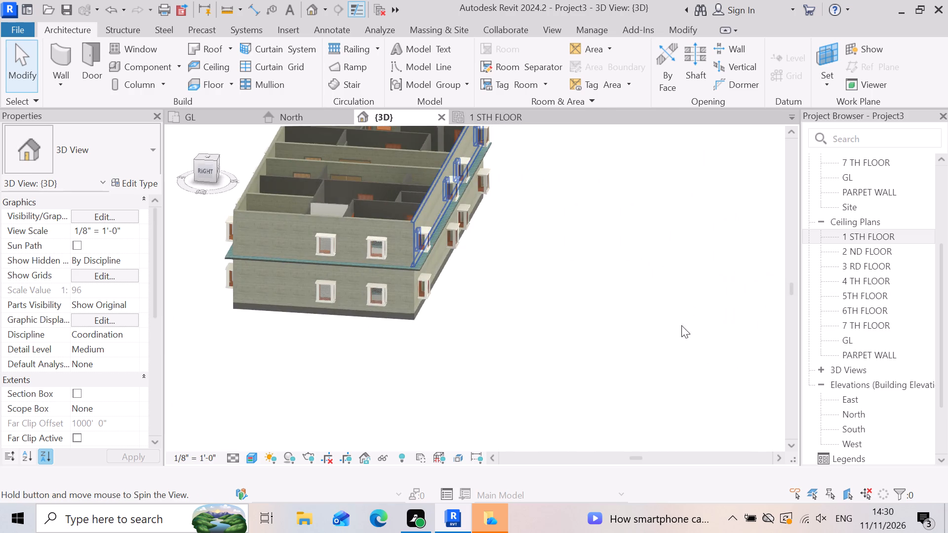
Examine the slab's projecting edge along the front facade in the 3D view.
scroll(619, 335, down, 6)
right_drag(492, 338, 643, 322)
middle_drag(491, 333, 643, 322)
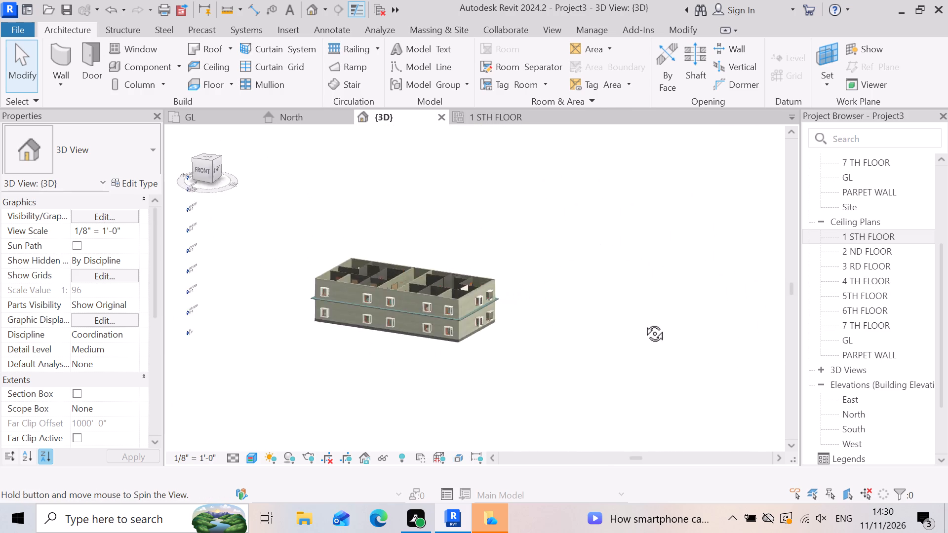
middle_drag(643, 322, 656, 323)
right_drag(643, 322, 656, 325)
scroll(355, 314, up, 19)
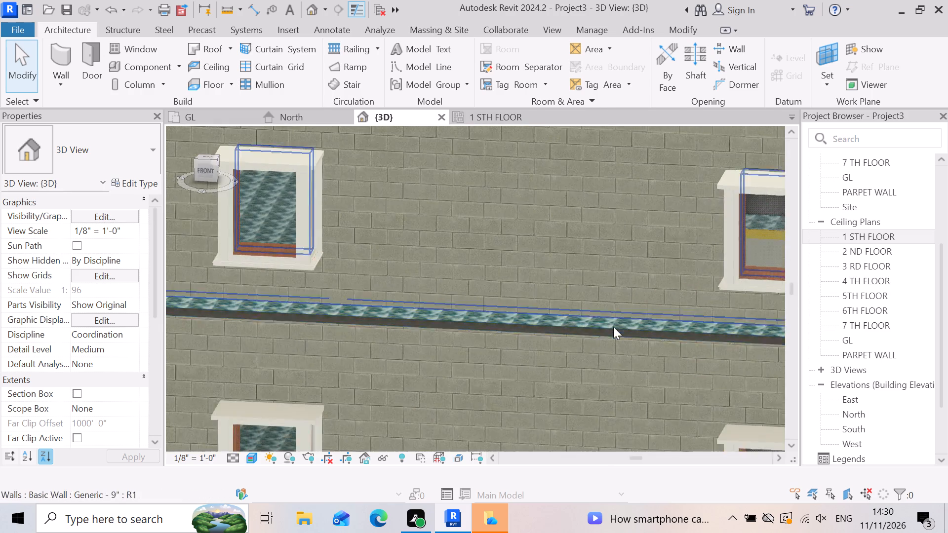
scroll(613, 327, up, 6)
scroll(482, 326, down, 4)
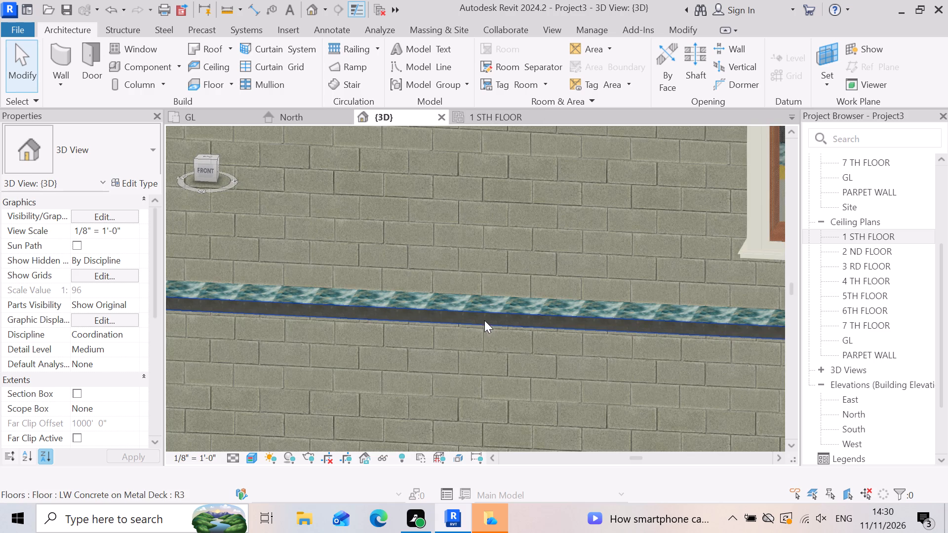
Undo the wall attachment and the completion of the first-floor slab sketch.
key(ctrl+z)
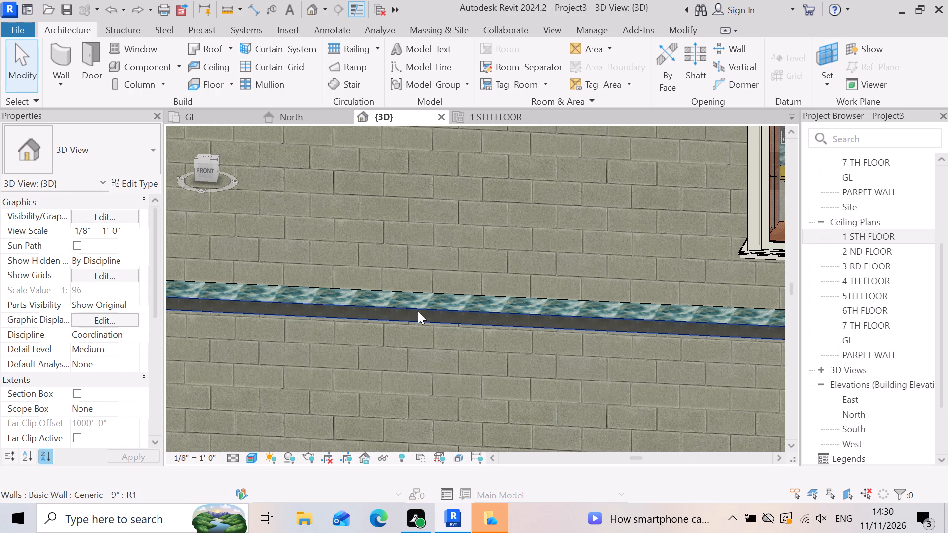
scroll(444, 303, down, 4)
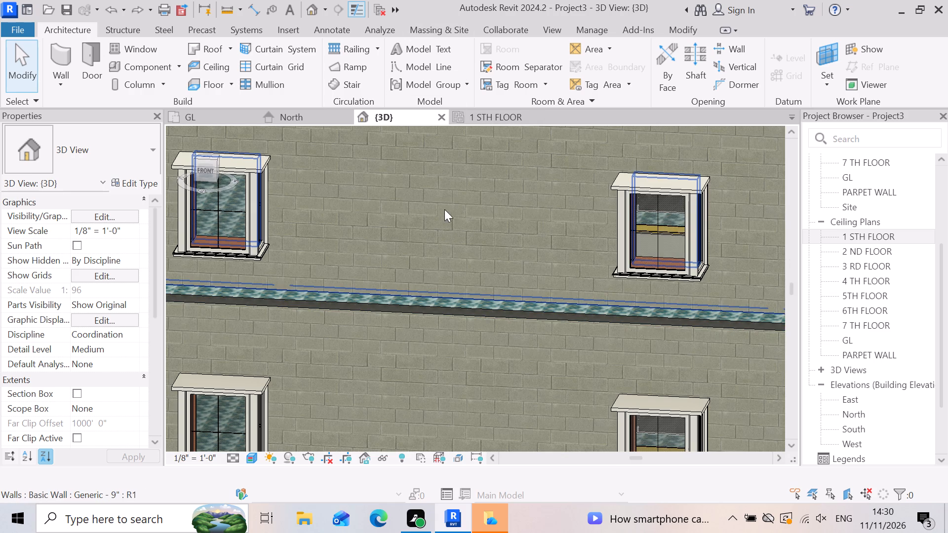
key(ctrl+z)
scroll(449, 300, down, 6)
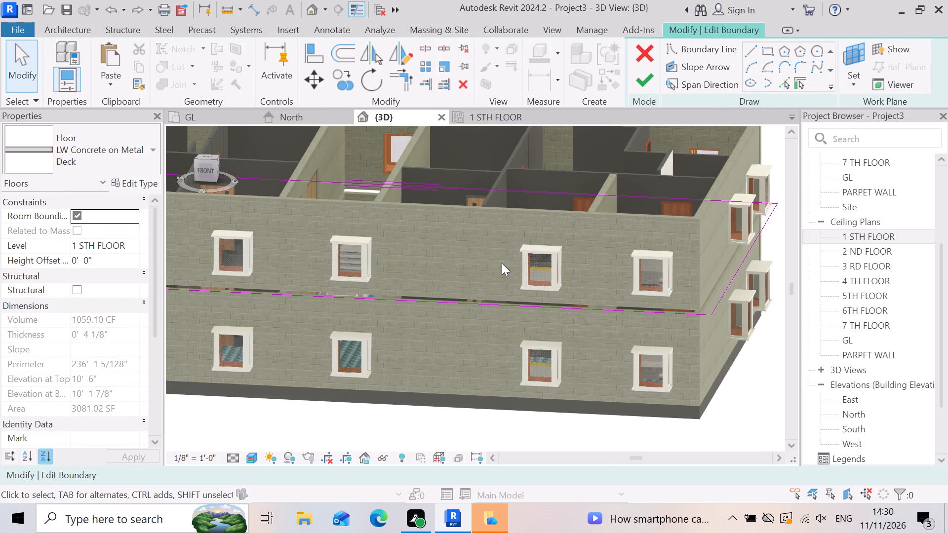
In the 1 STH FLOOR ceiling plan, delete all four sides of the slab's rectangular boundary.
click(888, 230)
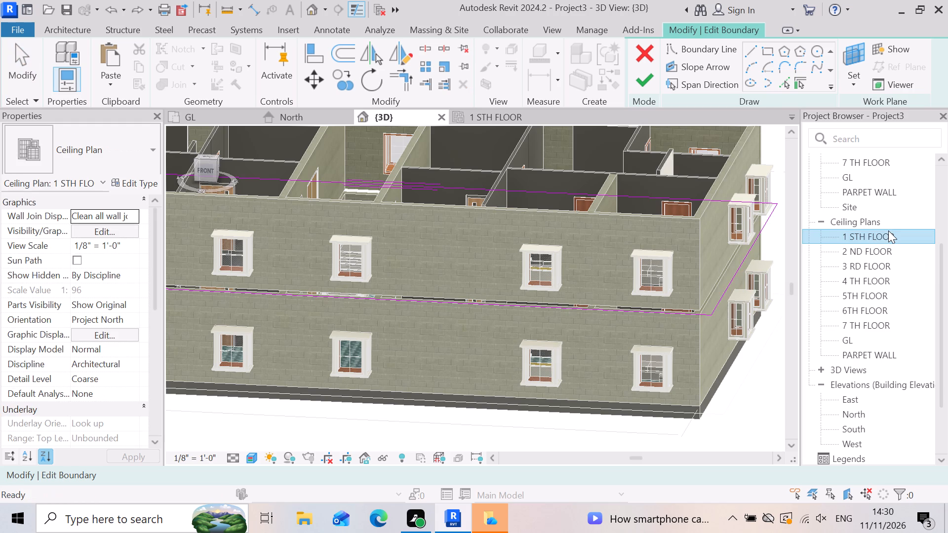
double_click(888, 230)
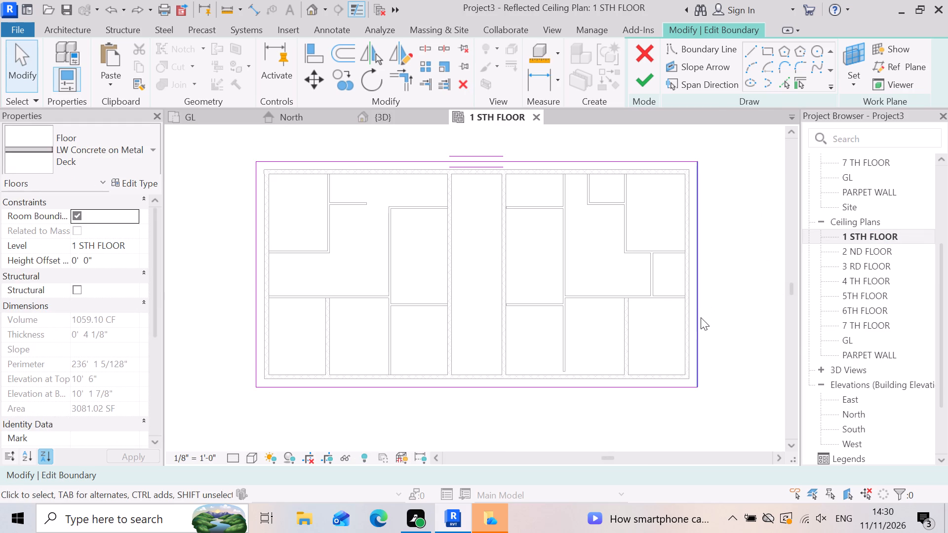
click(701, 323)
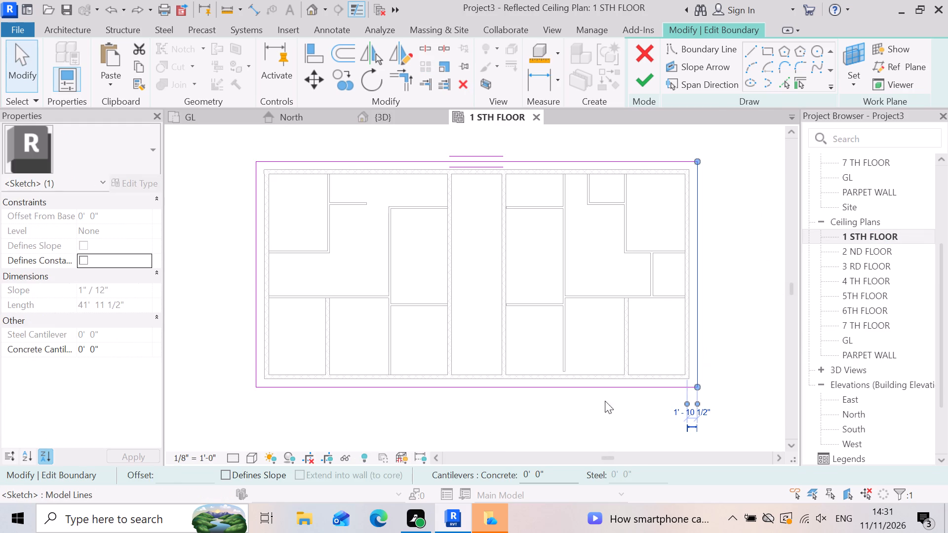
ctrl+click(516, 389)
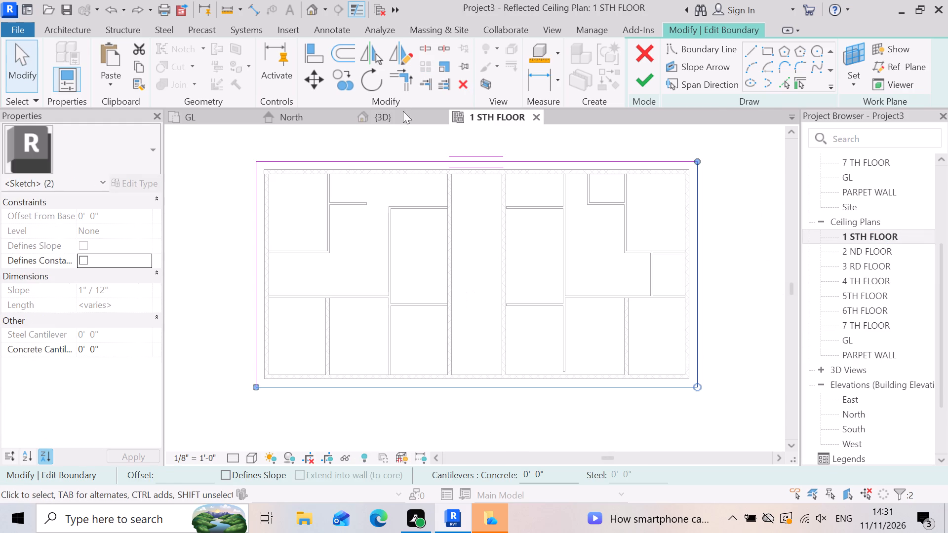
ctrl+click(405, 159)
ctrl+click(256, 244)
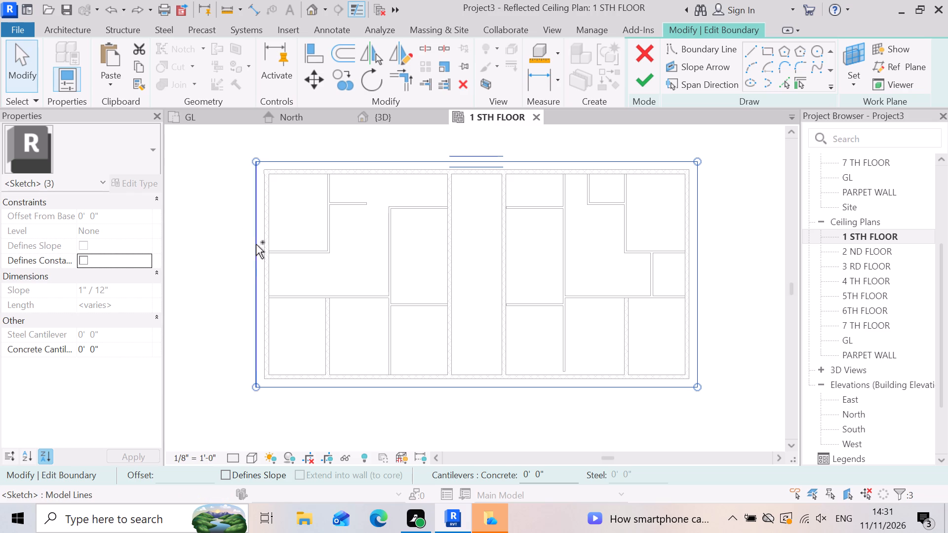
key(Delete)
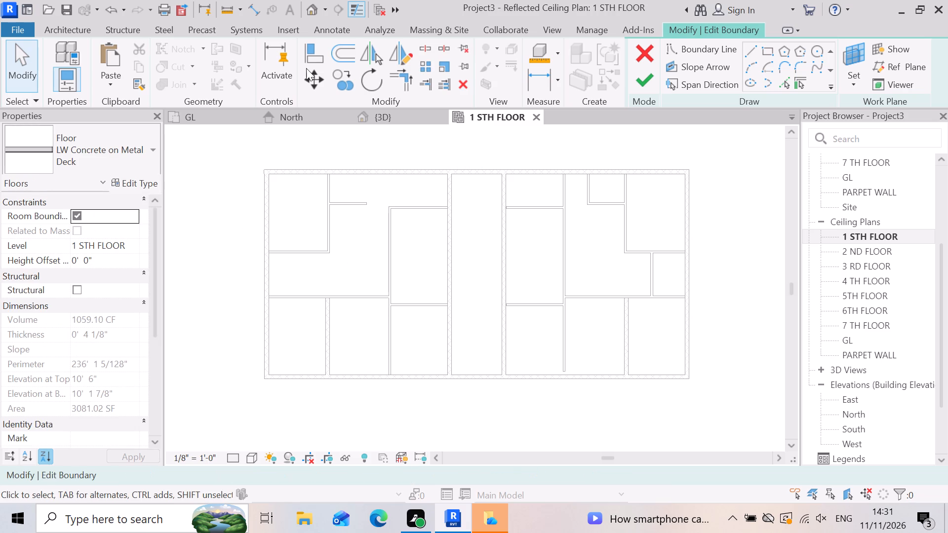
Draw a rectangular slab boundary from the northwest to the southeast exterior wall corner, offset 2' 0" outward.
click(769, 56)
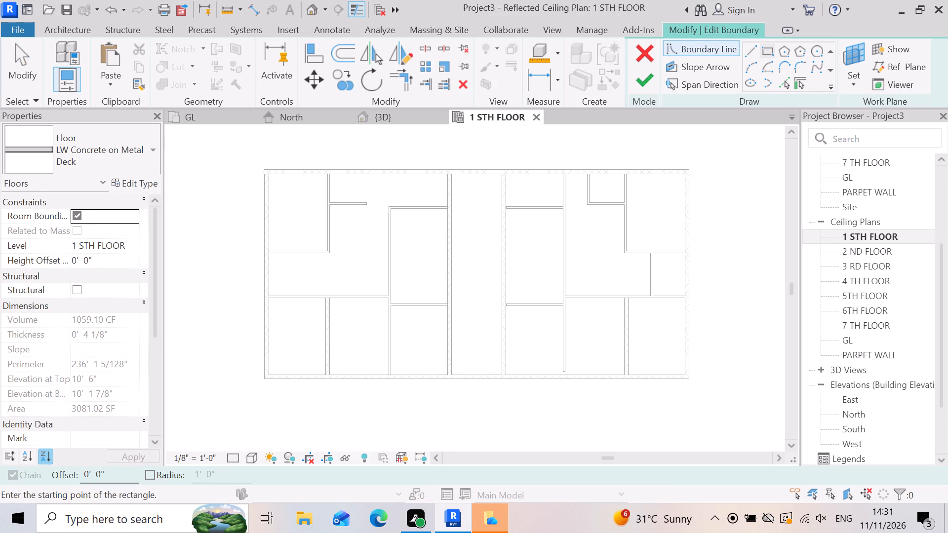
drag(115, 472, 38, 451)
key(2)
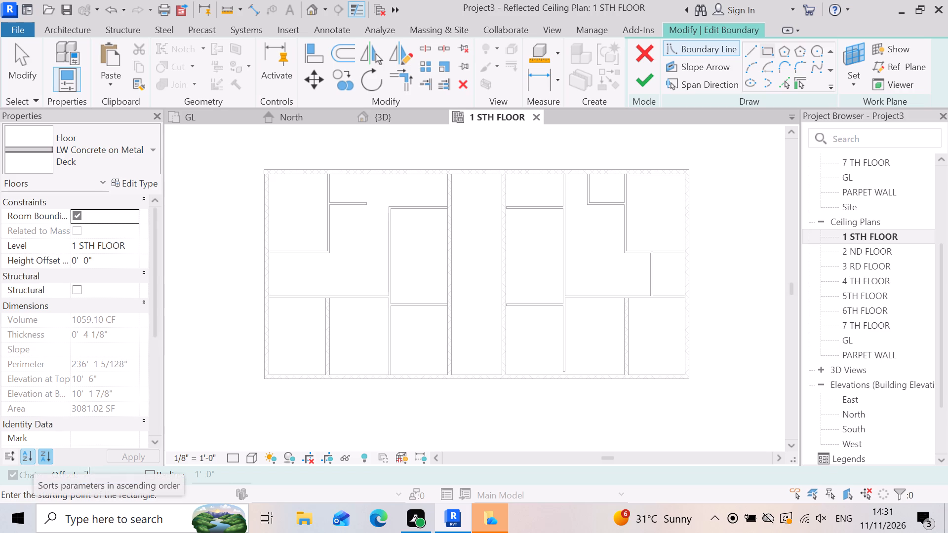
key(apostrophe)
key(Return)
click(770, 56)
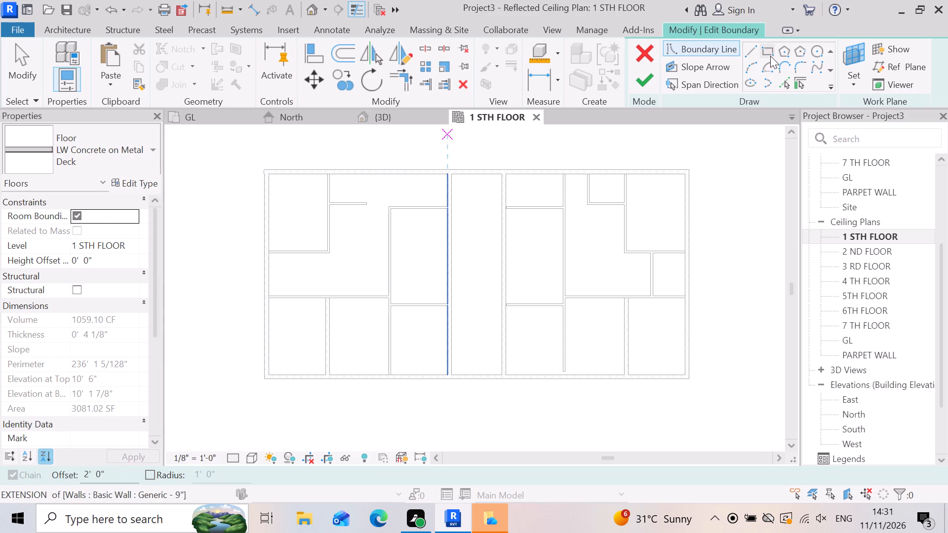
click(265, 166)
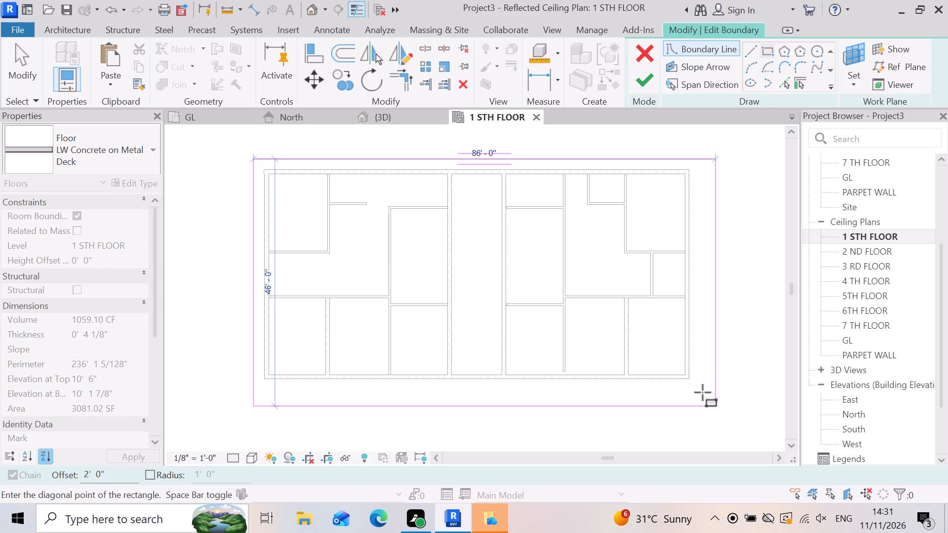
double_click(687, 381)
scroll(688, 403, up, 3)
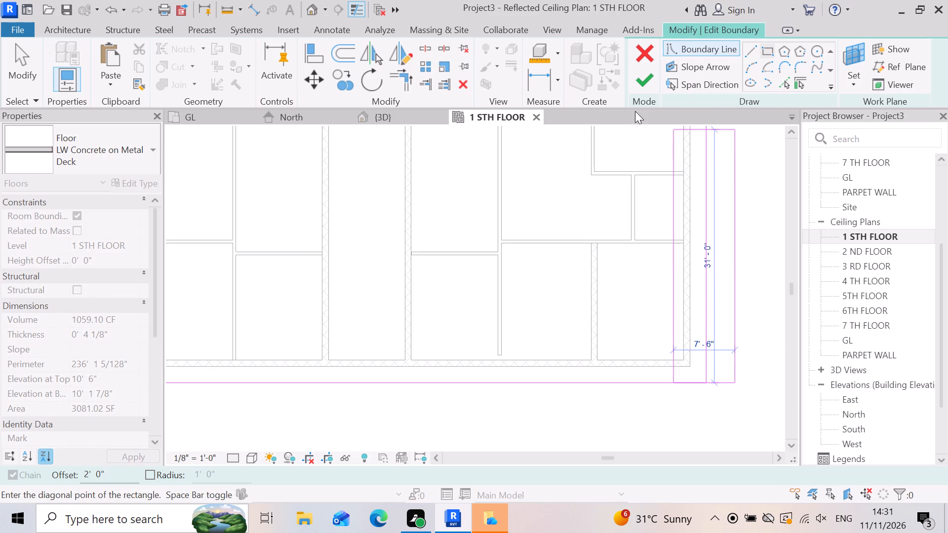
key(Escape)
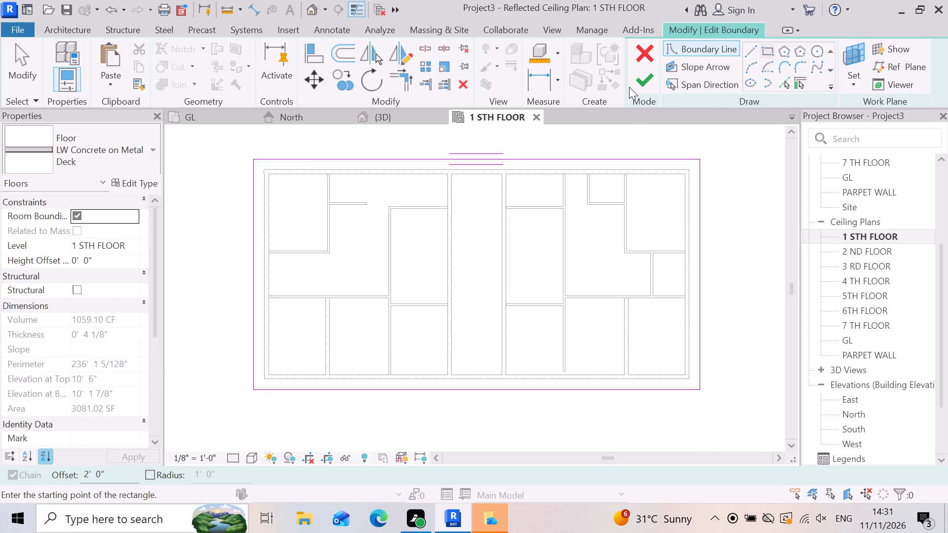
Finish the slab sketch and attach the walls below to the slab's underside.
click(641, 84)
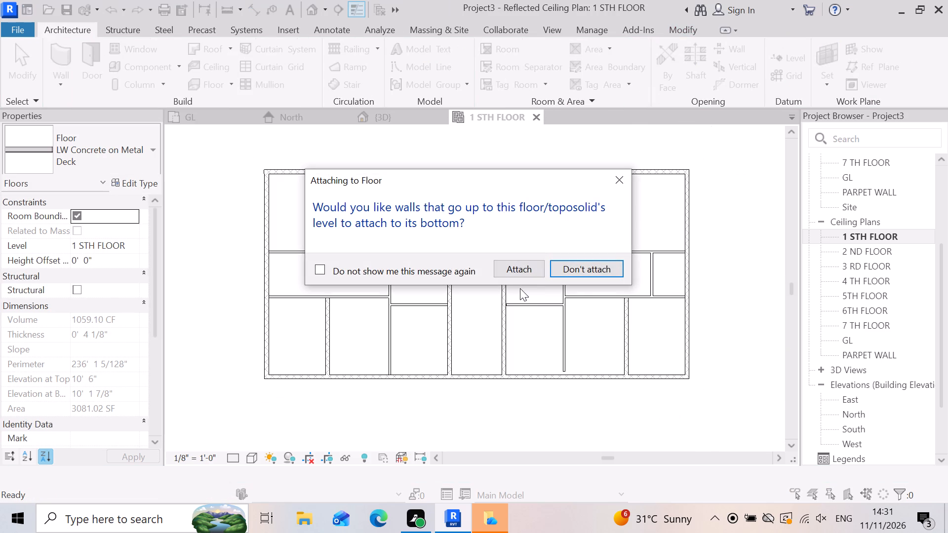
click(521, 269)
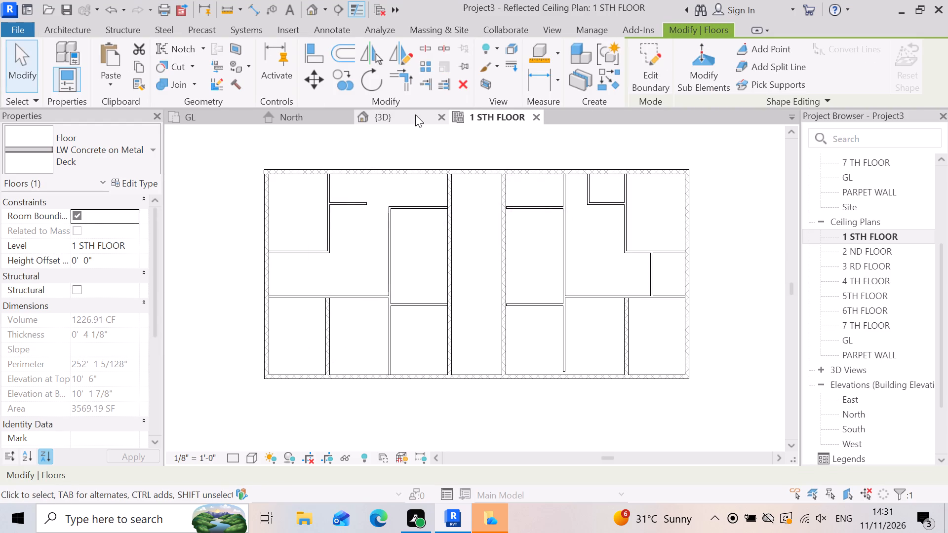
Examine the projection of the widened slab edge along the front facade in the 3D view.
click(415, 114)
scroll(503, 310, down, 4)
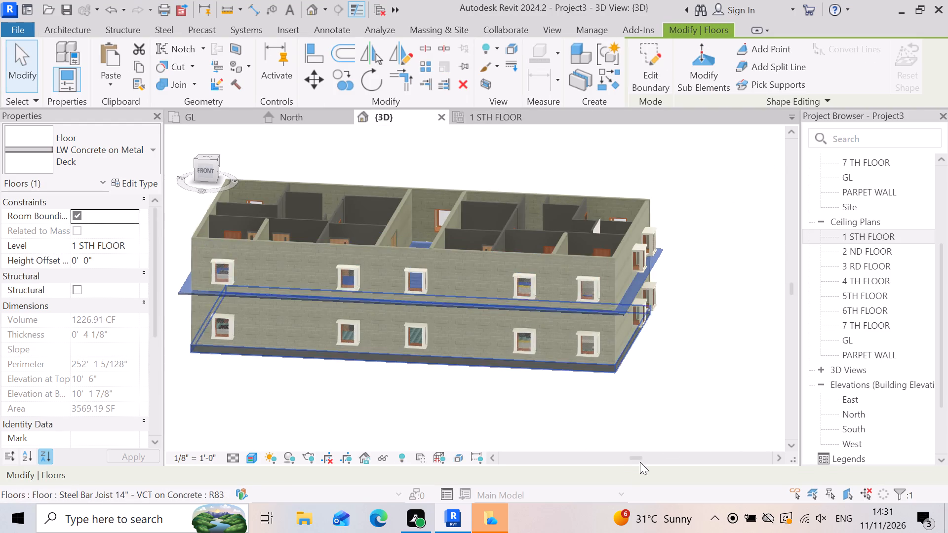
click(667, 439)
scroll(474, 287, up, 12)
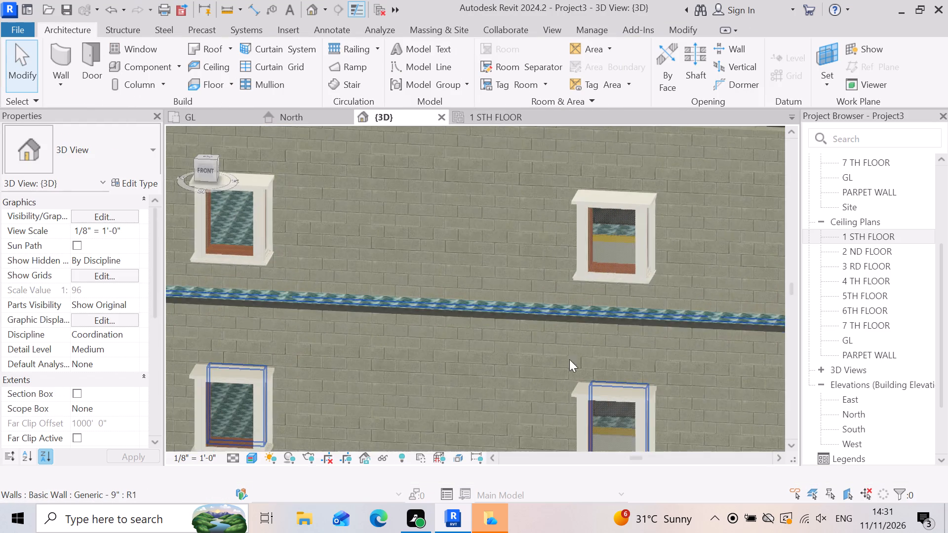
scroll(569, 359, up, 7)
scroll(393, 254, up, 2)
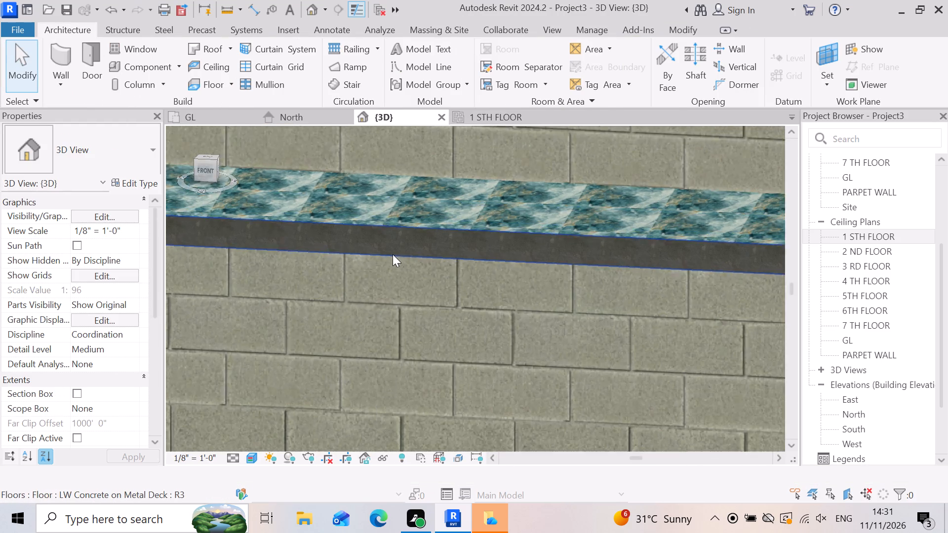
scroll(393, 254, up, 3)
scroll(502, 524, down, 3)
scroll(548, 419, down, 9)
scroll(528, 351, down, 1)
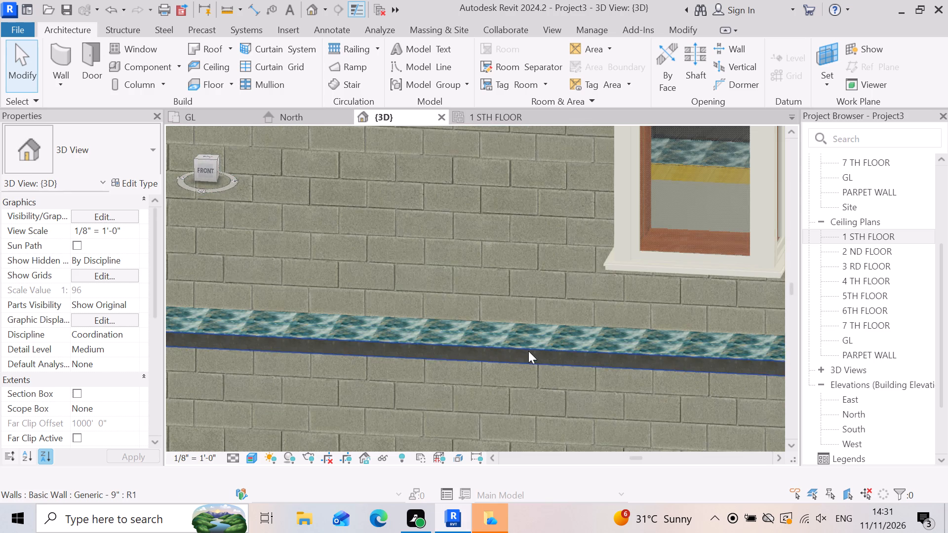
scroll(528, 351, down, 6)
scroll(712, 356, up, 7)
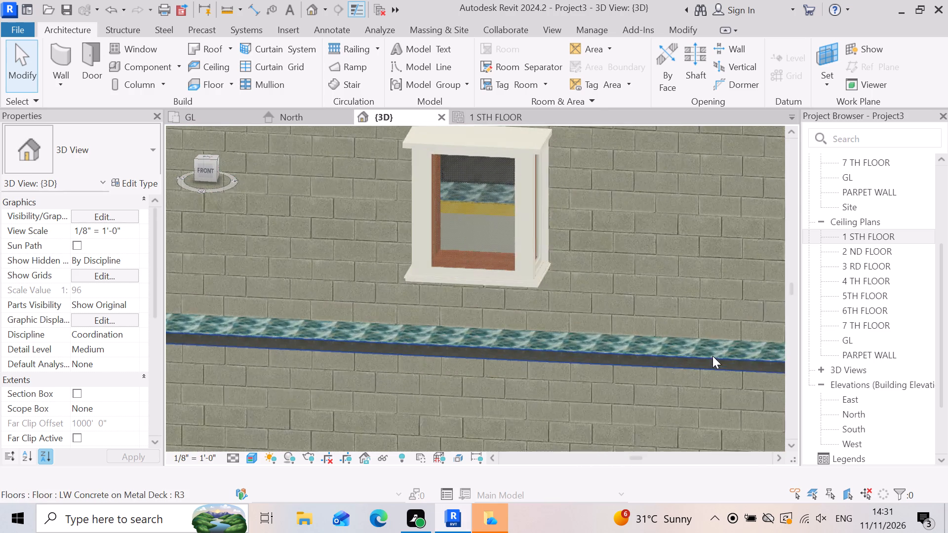
scroll(712, 356, up, 5)
click(668, 367)
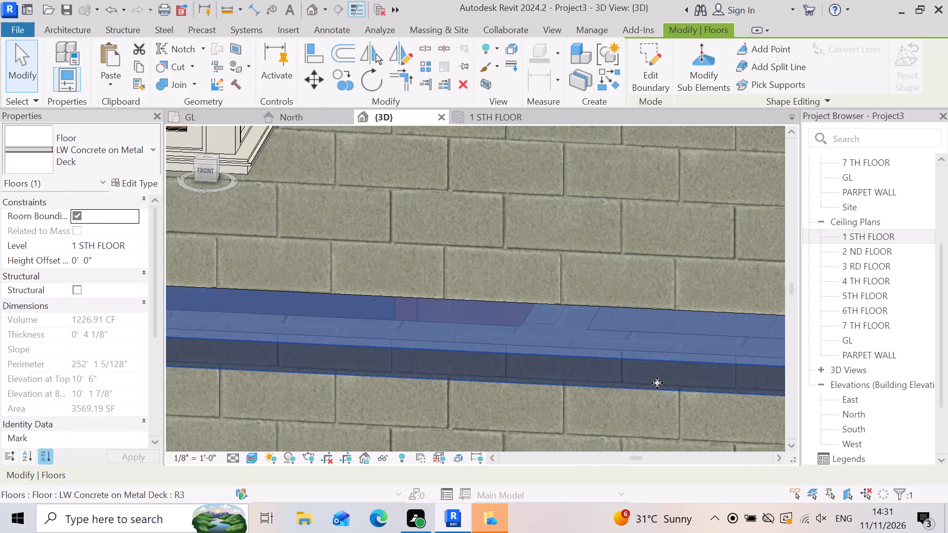
scroll(655, 379, down, 5)
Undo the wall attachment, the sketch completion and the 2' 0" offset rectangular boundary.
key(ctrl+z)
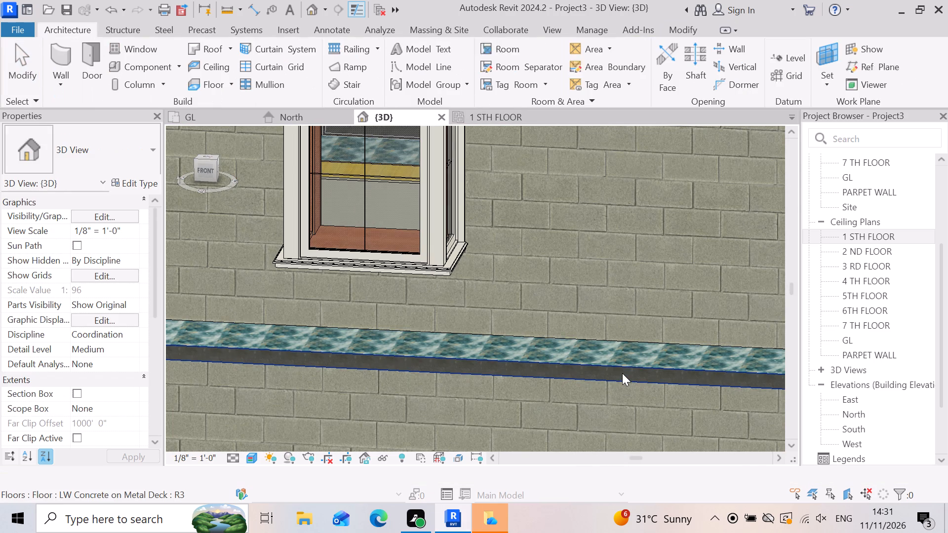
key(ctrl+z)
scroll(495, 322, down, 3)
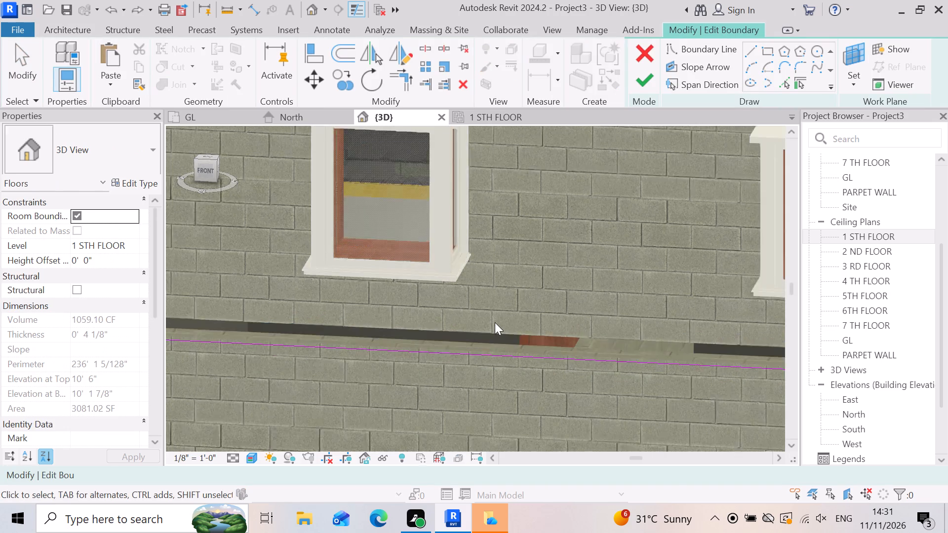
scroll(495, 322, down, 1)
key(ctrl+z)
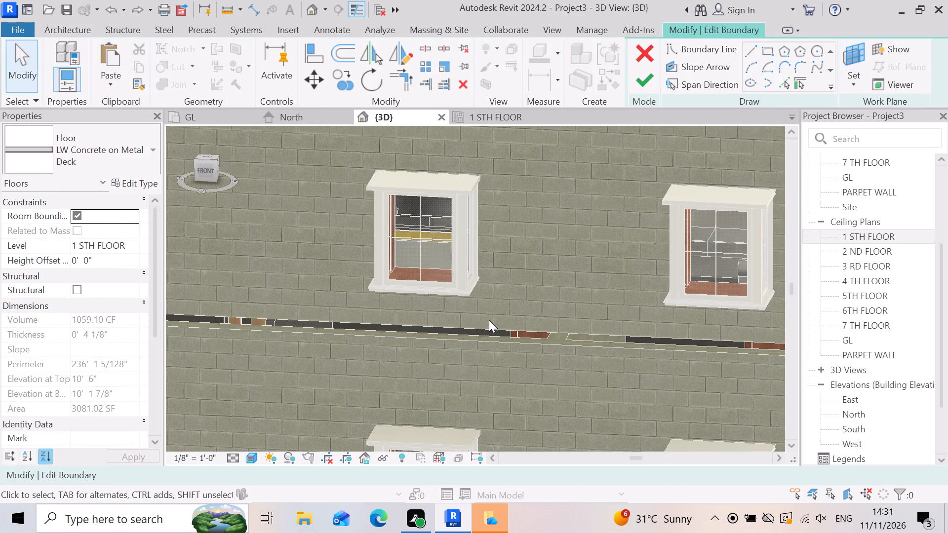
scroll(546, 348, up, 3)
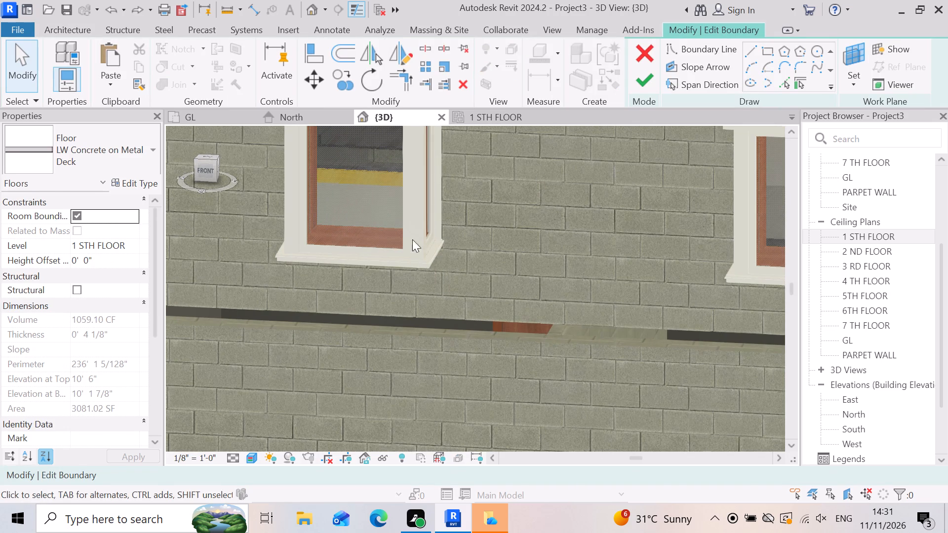
On the 1 STH FLOOR plan, draw a rectangular slab boundary from the northwest to the southeast exterior wall corner, offset 3' 0" outward.
double_click(869, 238)
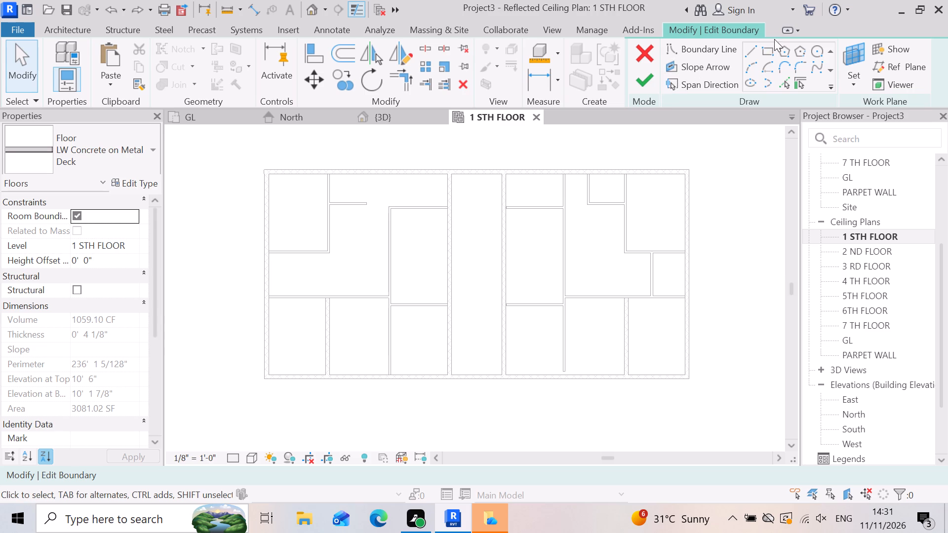
click(769, 43)
click(771, 56)
drag(116, 465, 55, 448)
drag(112, 471, 17, 454)
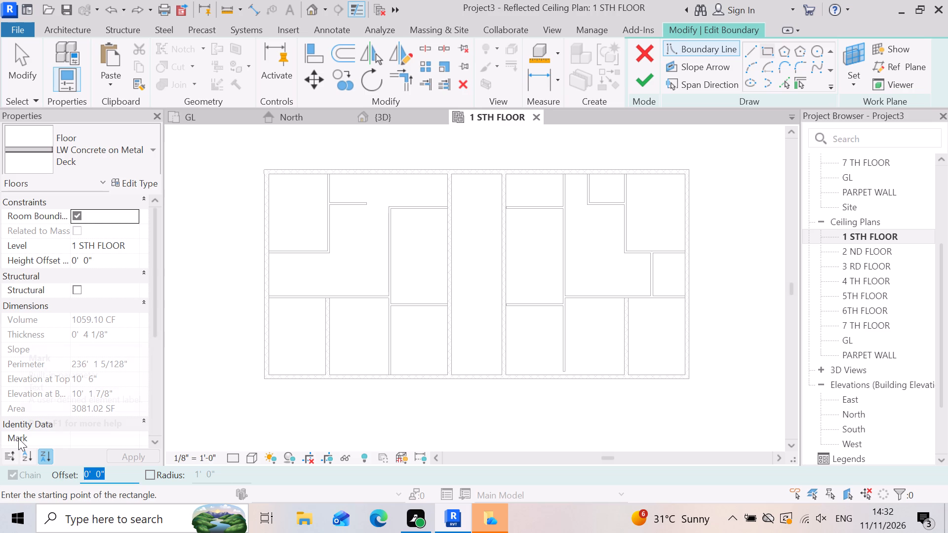
key(3)
key(apostrophe)
key(Return)
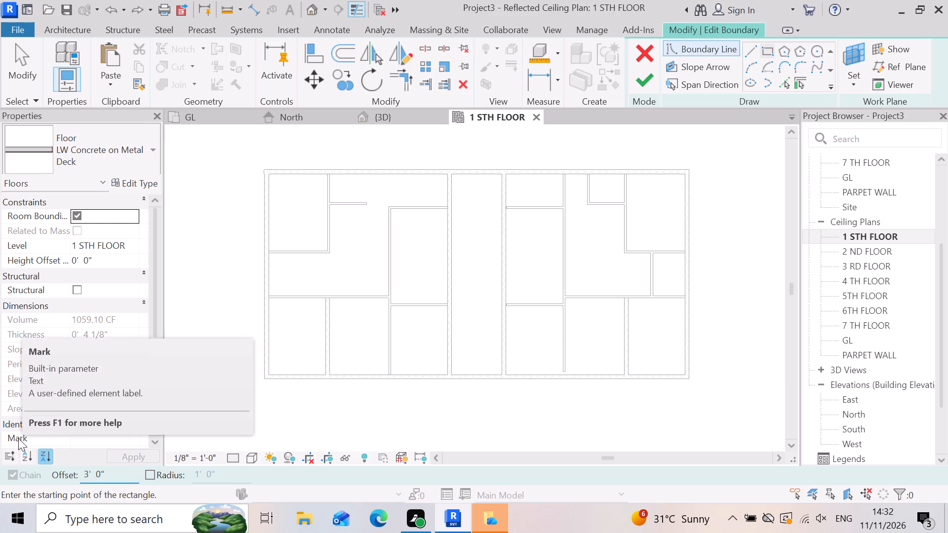
click(764, 56)
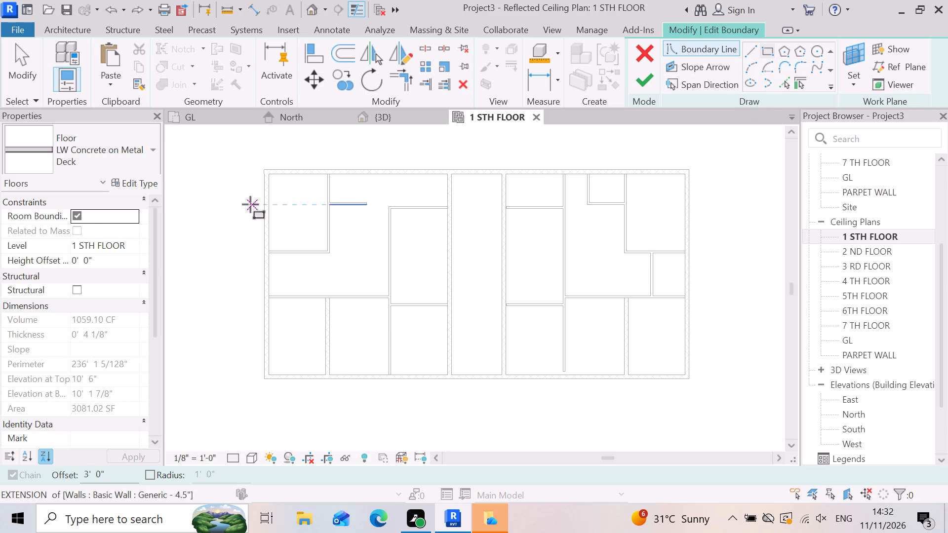
click(262, 170)
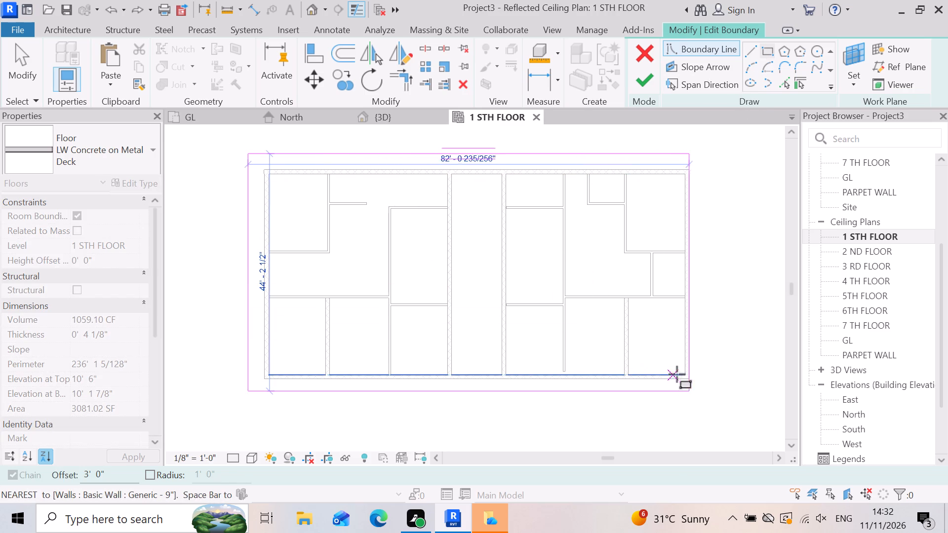
click(690, 381)
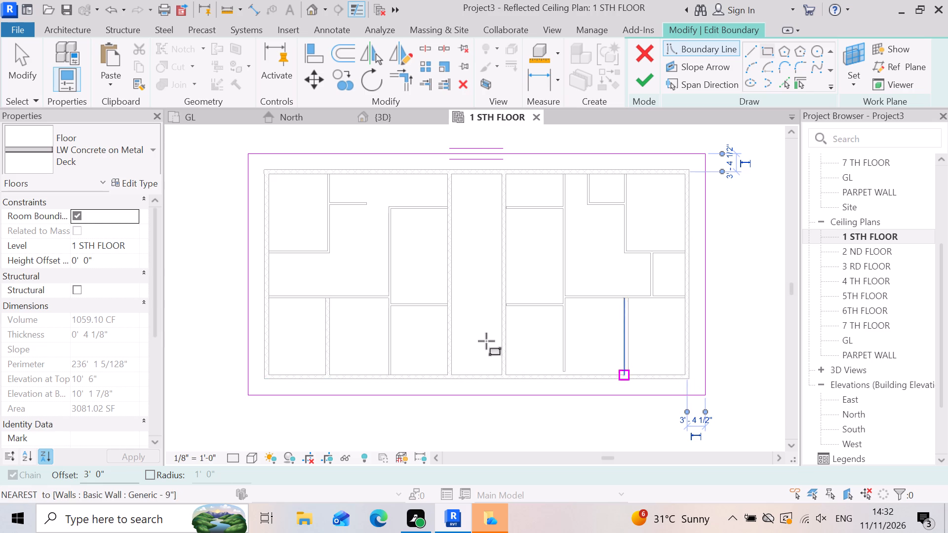
Finish the slab sketch and attach the walls below to the slab's underside.
click(648, 80)
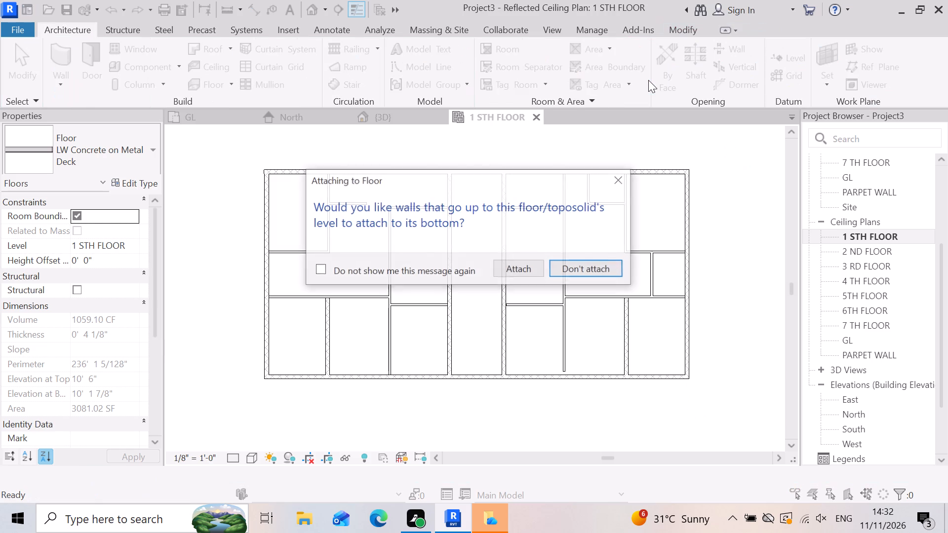
click(509, 266)
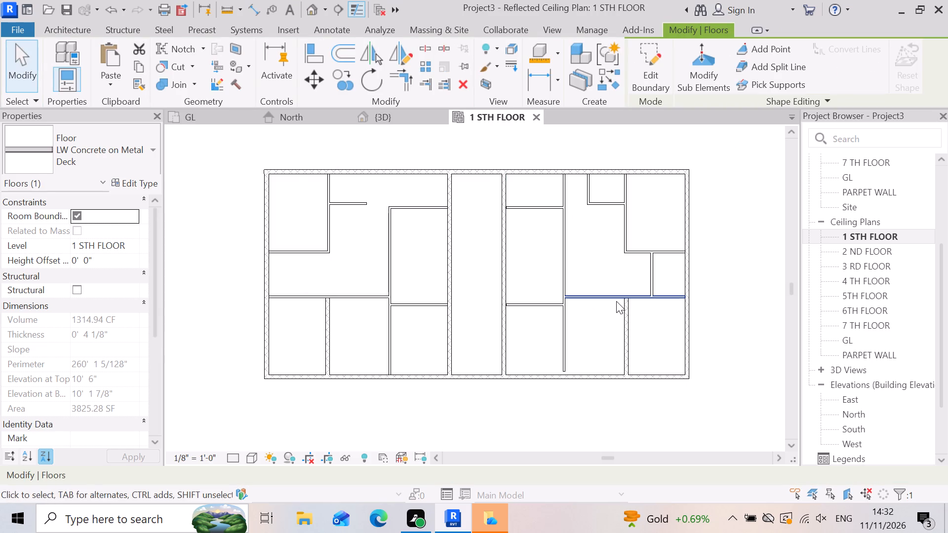
Examine the first-floor slab's projection around the building in 3D, from the front, left and back sides.
click(408, 112)
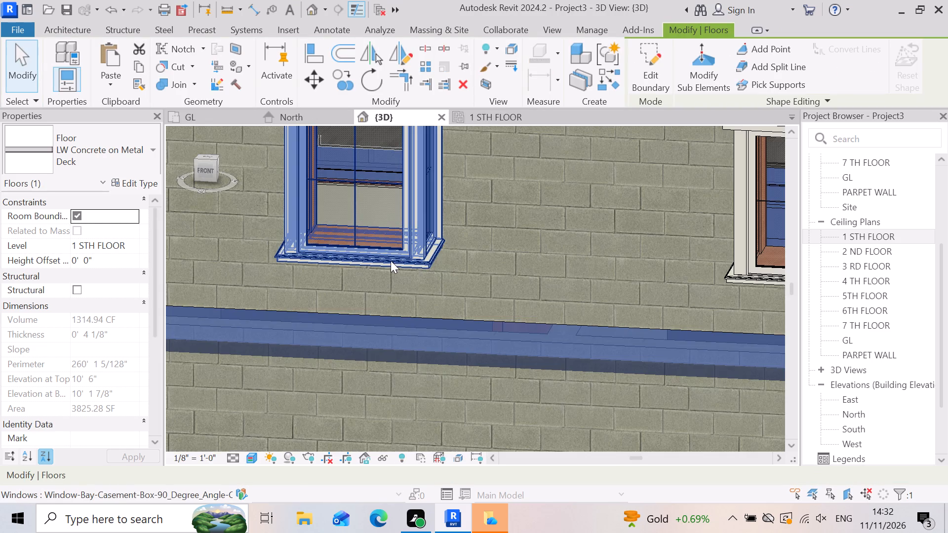
scroll(420, 242, down, 11)
click(673, 367)
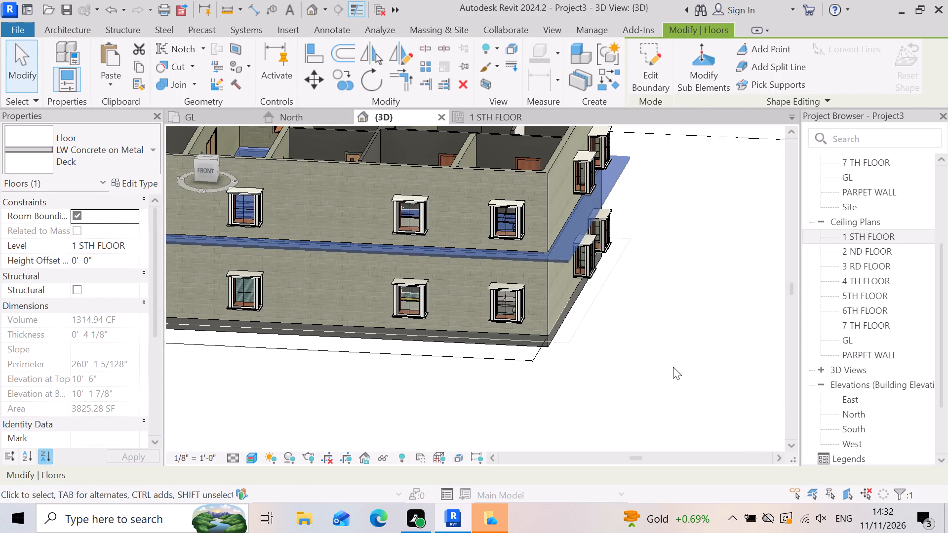
scroll(466, 253, up, 7)
scroll(626, 391, down, 3)
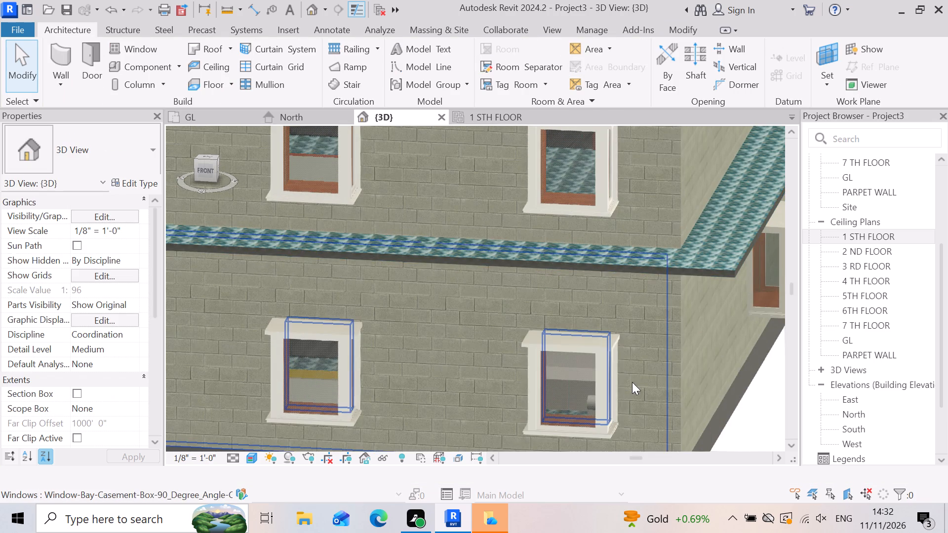
scroll(632, 382, down, 3)
scroll(538, 367, down, 7)
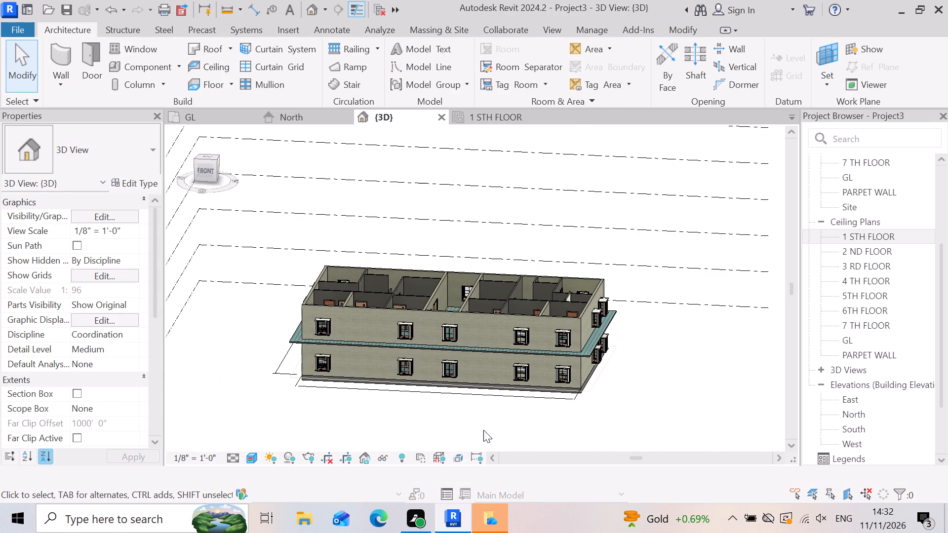
right_drag(416, 406, 498, 434)
shift+middle_drag(424, 409, 498, 434)
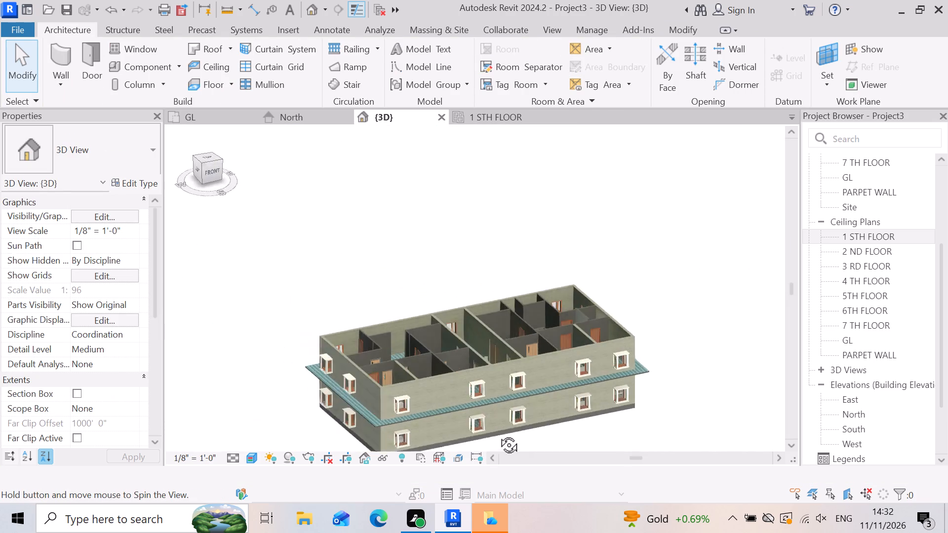
shift+middle_drag(498, 434, 594, 409)
right_drag(498, 434, 598, 412)
scroll(377, 347, down, 3)
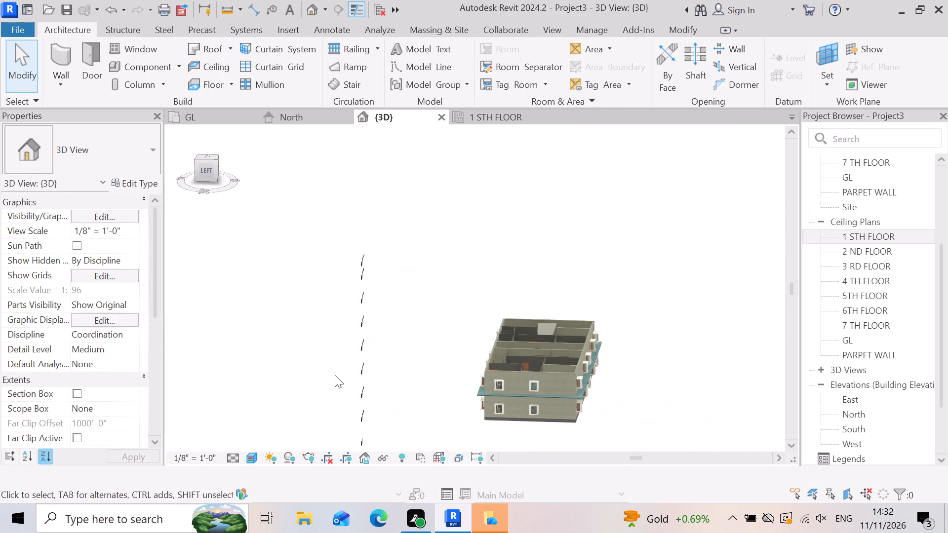
shift+right_drag(335, 375, 476, 393)
shift+middle_drag(335, 375, 476, 393)
shift+middle_click(476, 393)
shift+scroll(495, 389, down, 1)
scroll(686, 348, up, 7)
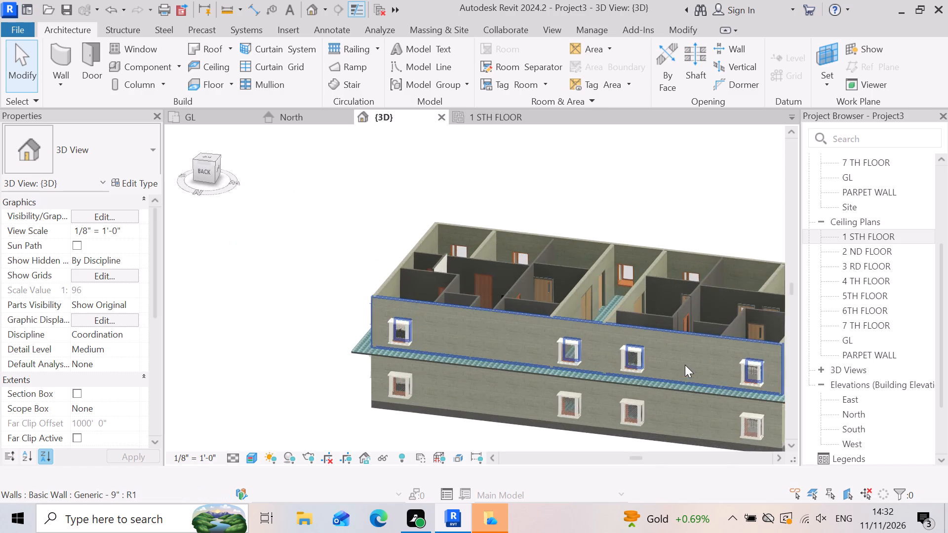
Inspect the projecting slab edge close up along the back facade and at its corners.
scroll(685, 365, up, 6)
scroll(412, 344, down, 4)
scroll(542, 451, up, 8)
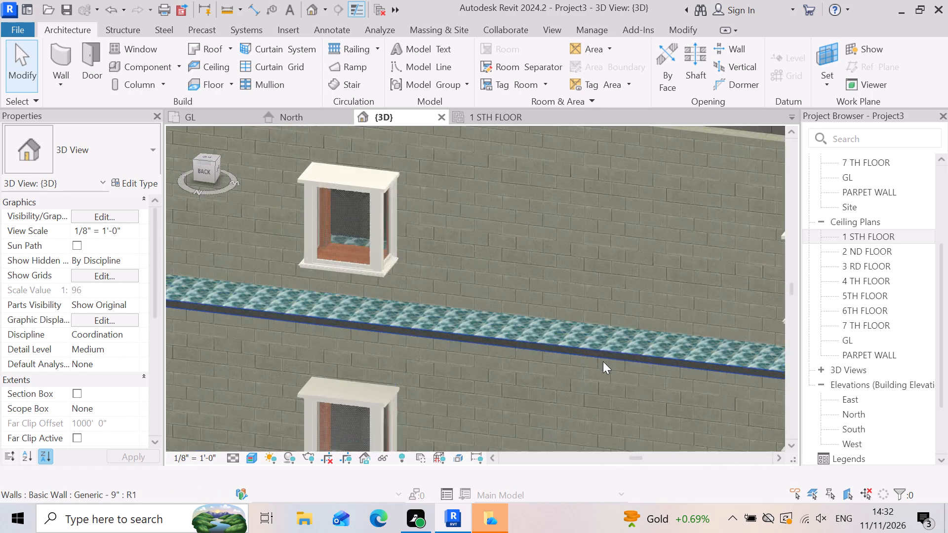
scroll(603, 361, up, 16)
scroll(463, 336, up, 2)
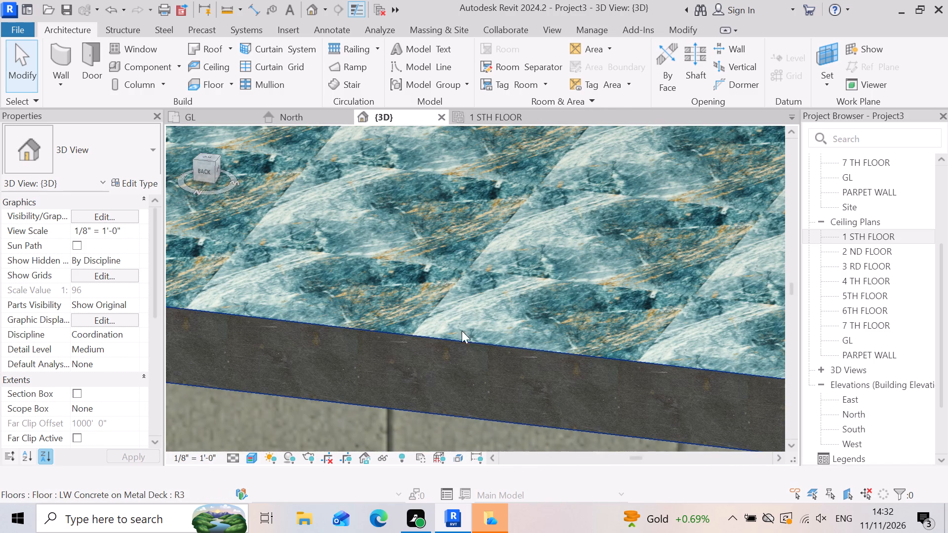
scroll(462, 331, up, 4)
scroll(420, 371, down, 12)
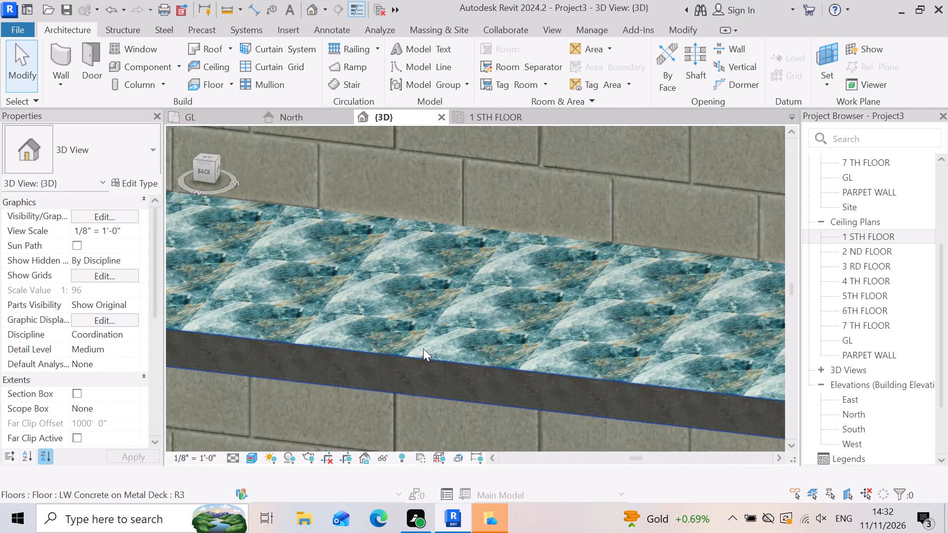
scroll(423, 348, down, 3)
scroll(355, 348, down, 8)
scroll(344, 343, up, 2)
scroll(340, 343, down, 3)
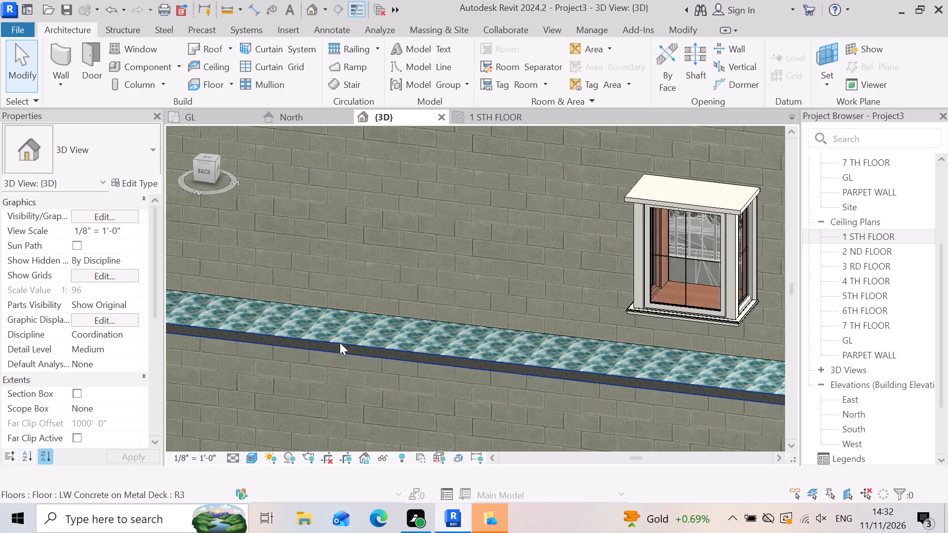
scroll(344, 339, up, 13)
scroll(411, 346, down, 4)
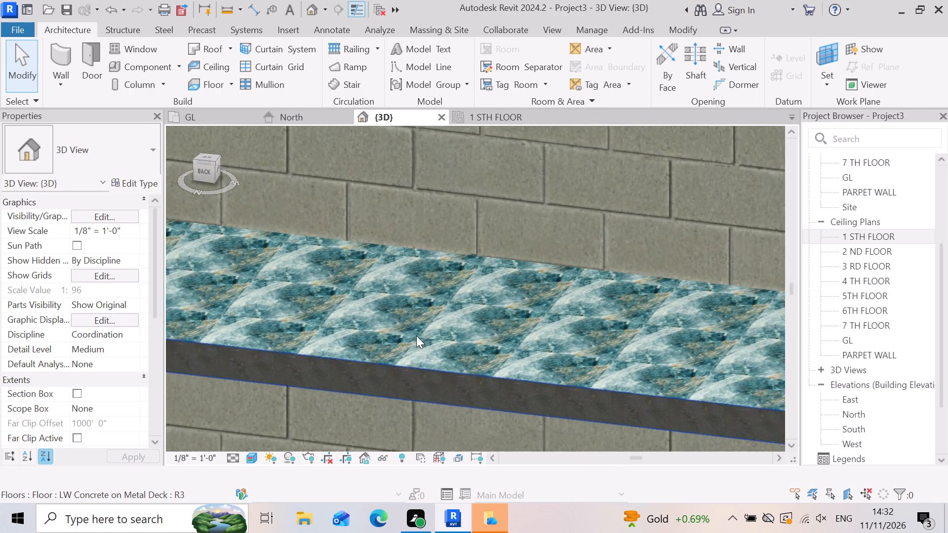
scroll(416, 336, down, 14)
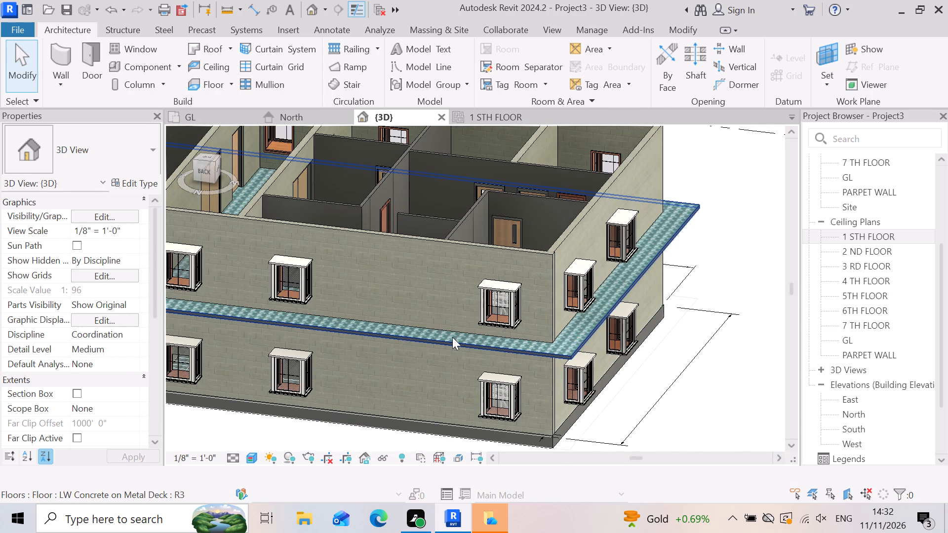
scroll(452, 337, down, 3)
scroll(551, 361, down, 4)
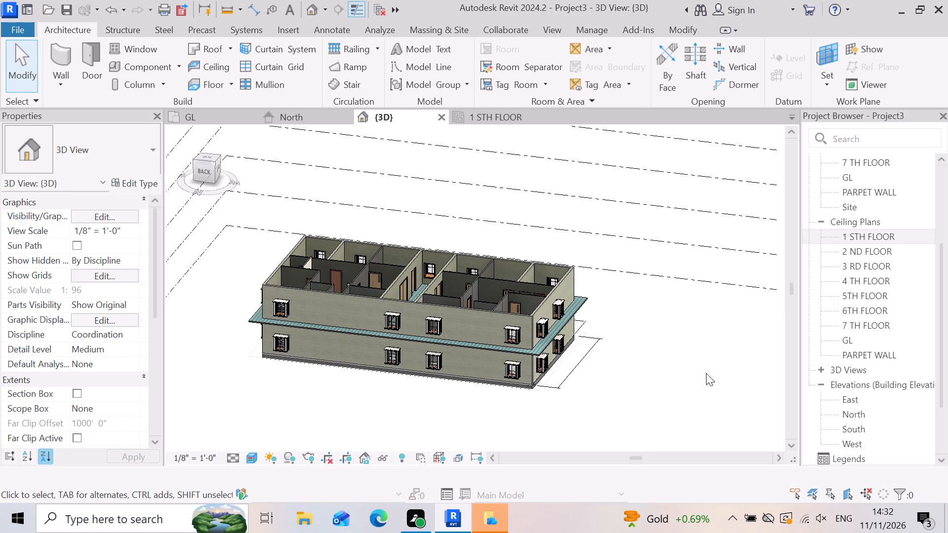
scroll(187, 293, up, 9)
scroll(235, 294, down, 2)
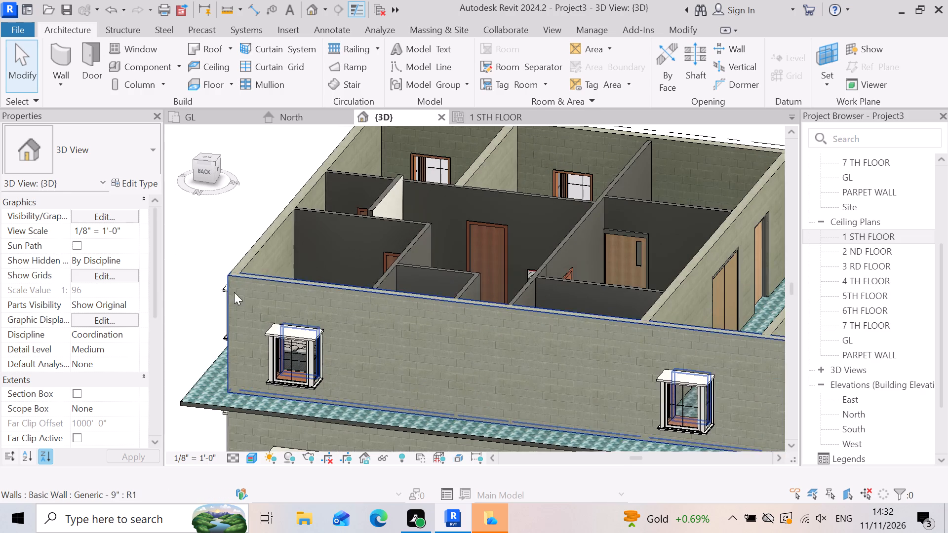
scroll(234, 292, down, 4)
scroll(185, 303, down, 3)
In the North elevation, copy the first-floor slab and paste it aligned to the 2 ND FLOOR level.
double_click(865, 419)
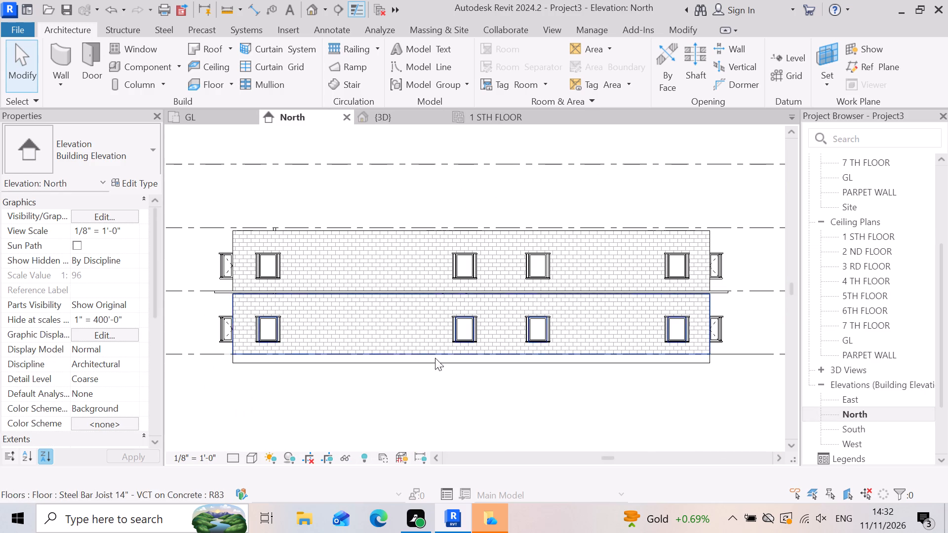
scroll(695, 293, up, 10)
scroll(462, 352, down, 2)
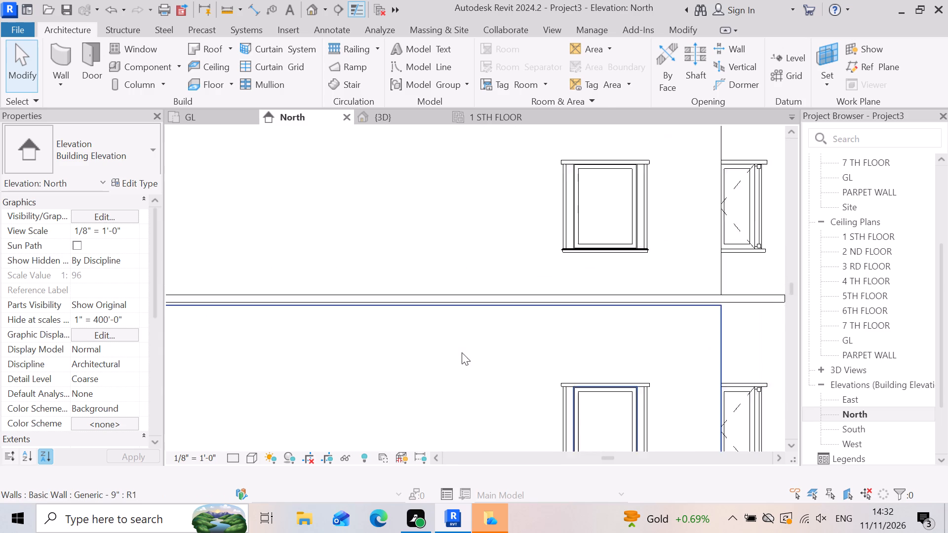
scroll(462, 352, down, 5)
scroll(592, 343, up, 3)
click(602, 315)
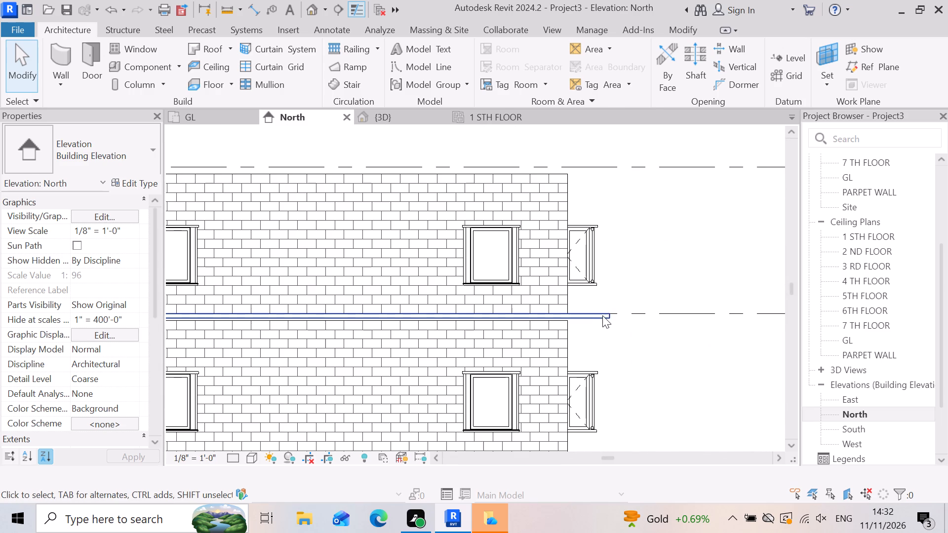
scroll(670, 364, down, 9)
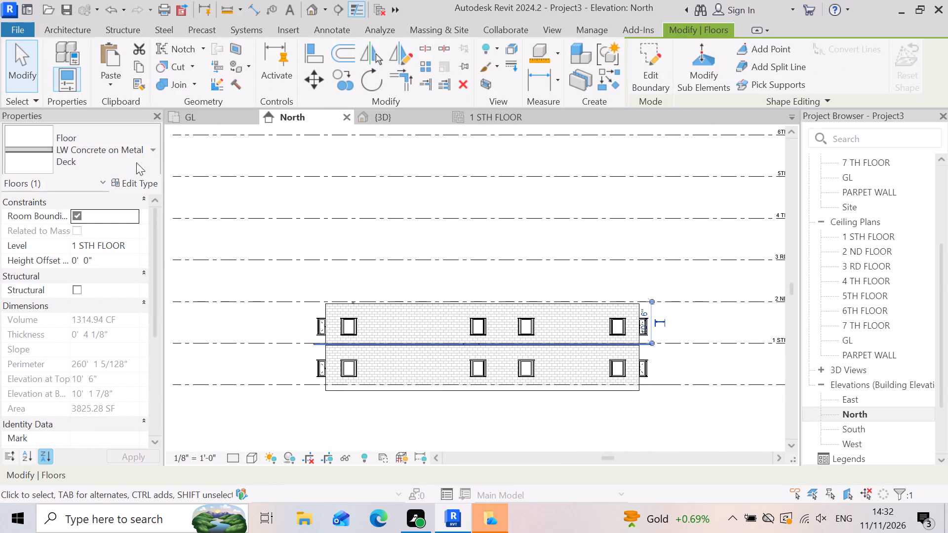
click(140, 66)
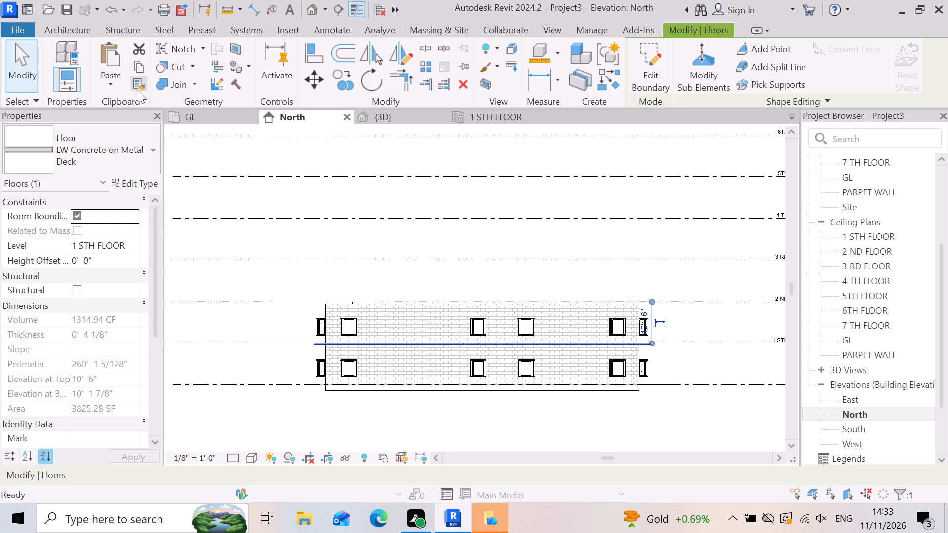
click(109, 82)
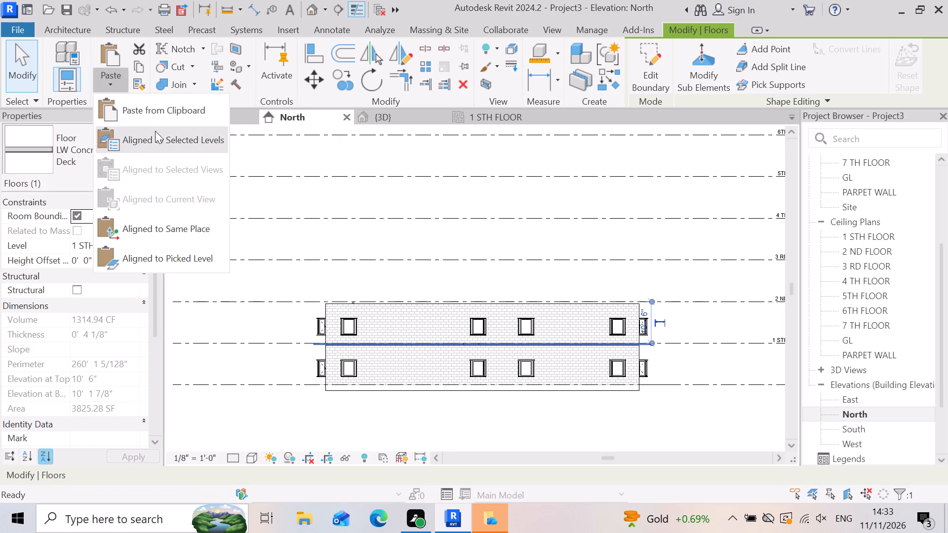
click(158, 139)
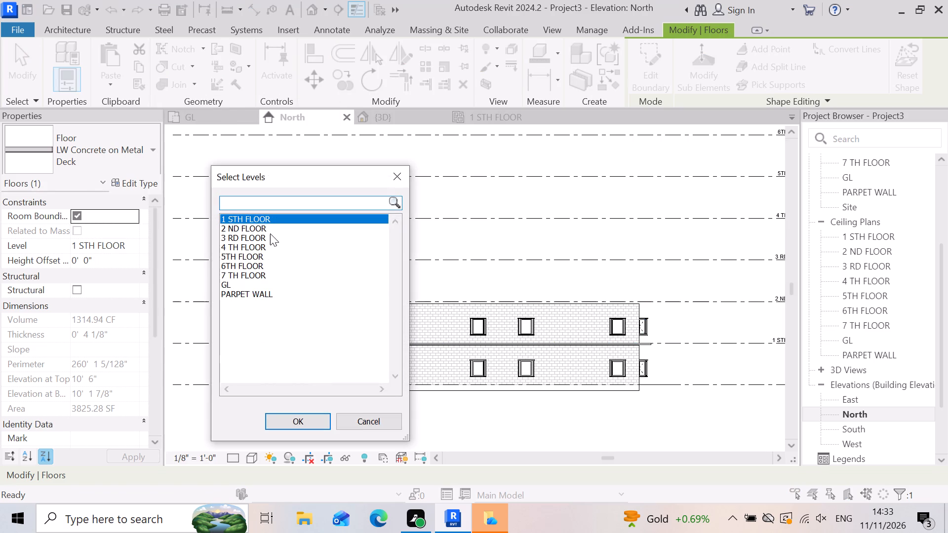
click(267, 232)
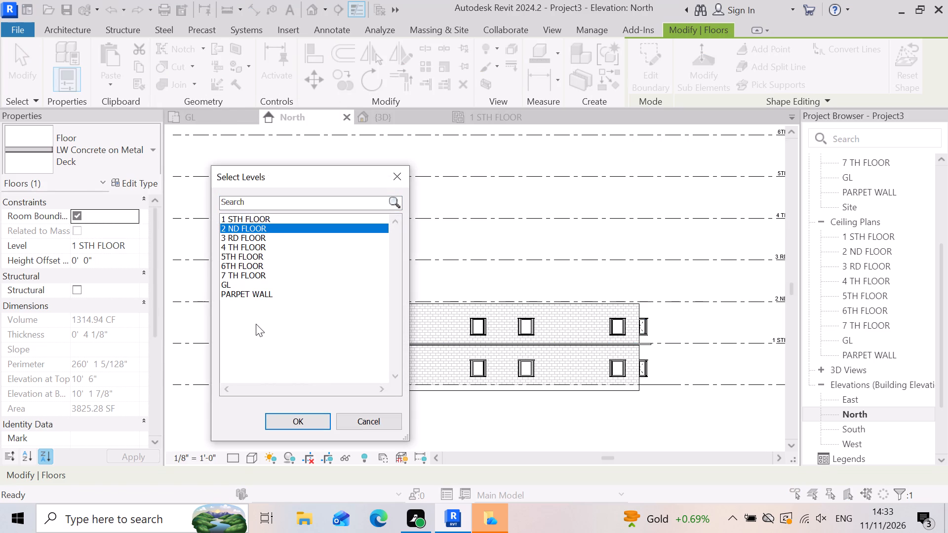
click(284, 417)
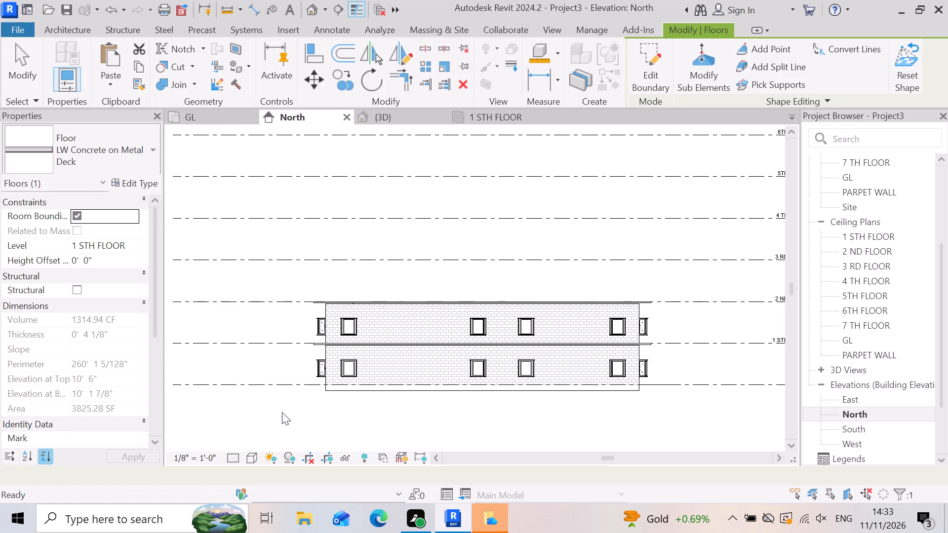
Examine the copied second-floor slab and the first-floor slab's projecting edge along the back facade in 3D.
click(416, 122)
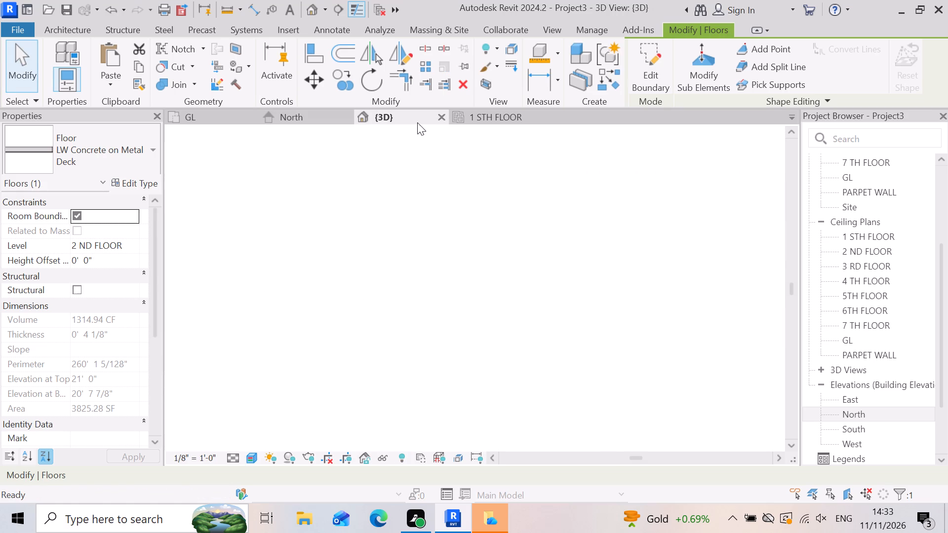
click(646, 377)
scroll(382, 344, up, 5)
scroll(533, 374, up, 5)
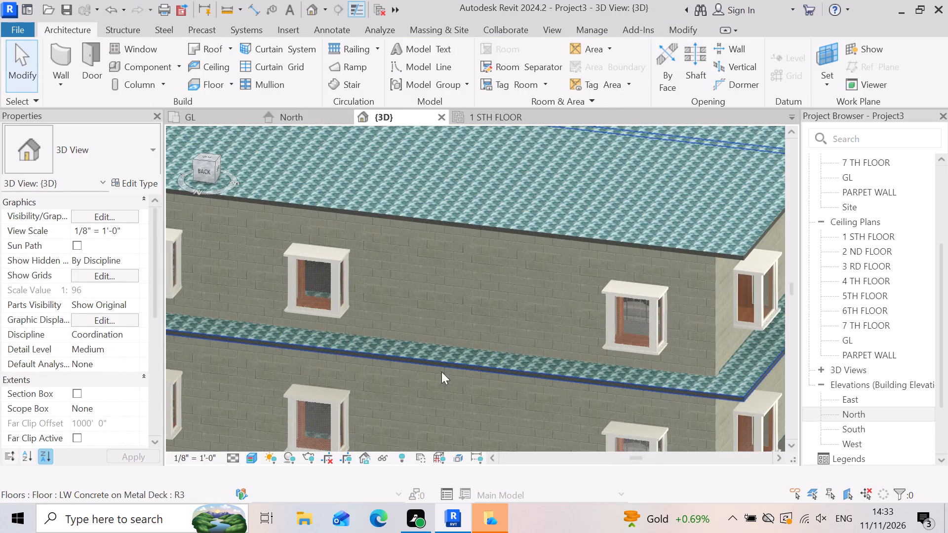
scroll(494, 375, down, 6)
scroll(404, 264, up, 7)
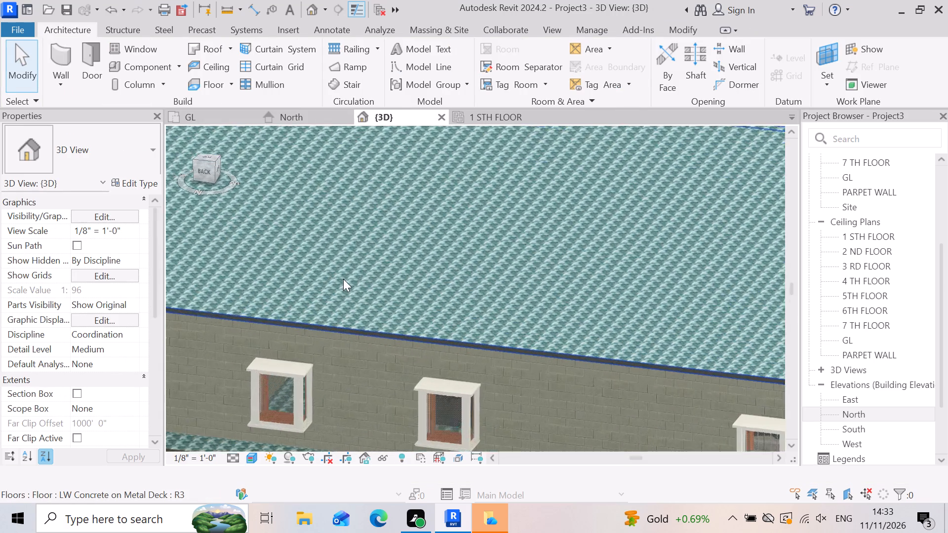
scroll(343, 279, up, 20)
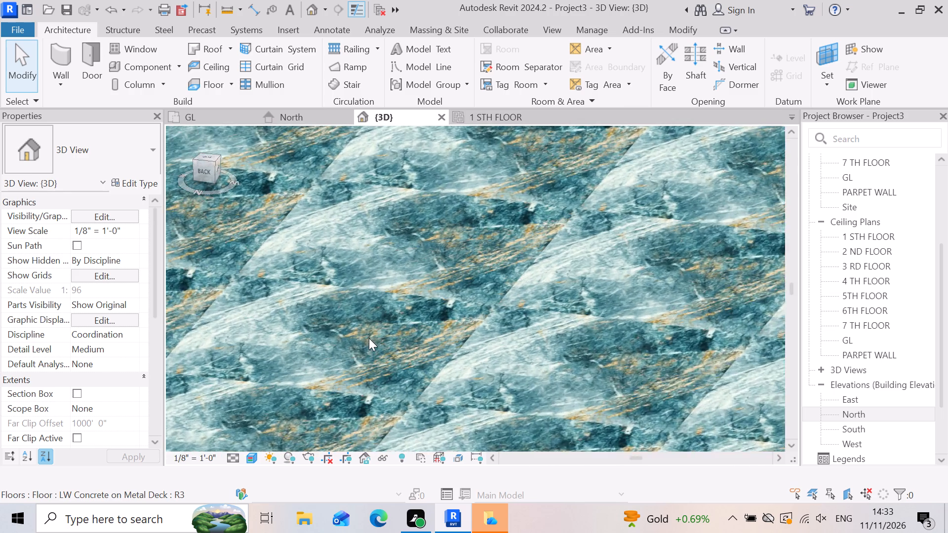
scroll(369, 338, up, 8)
scroll(487, 341, down, 6)
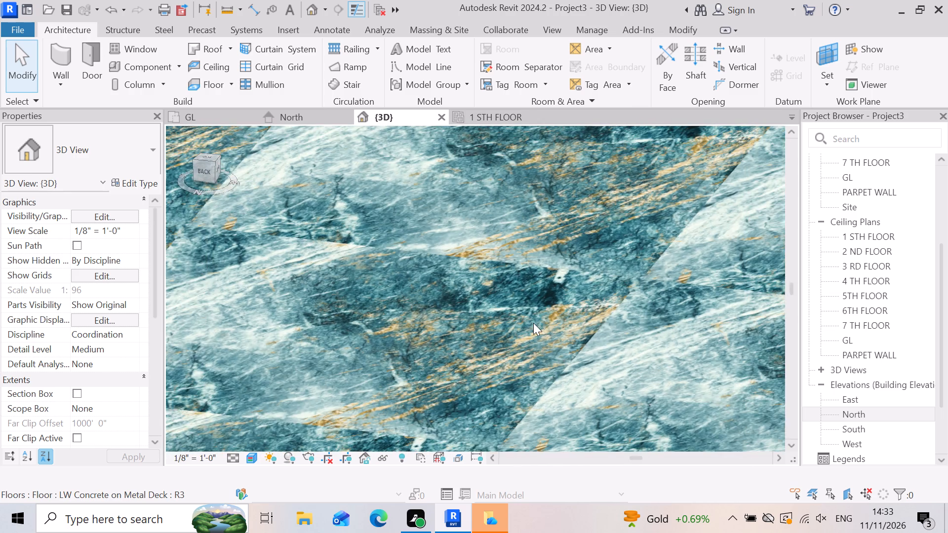
scroll(533, 323, down, 20)
scroll(533, 323, down, 7)
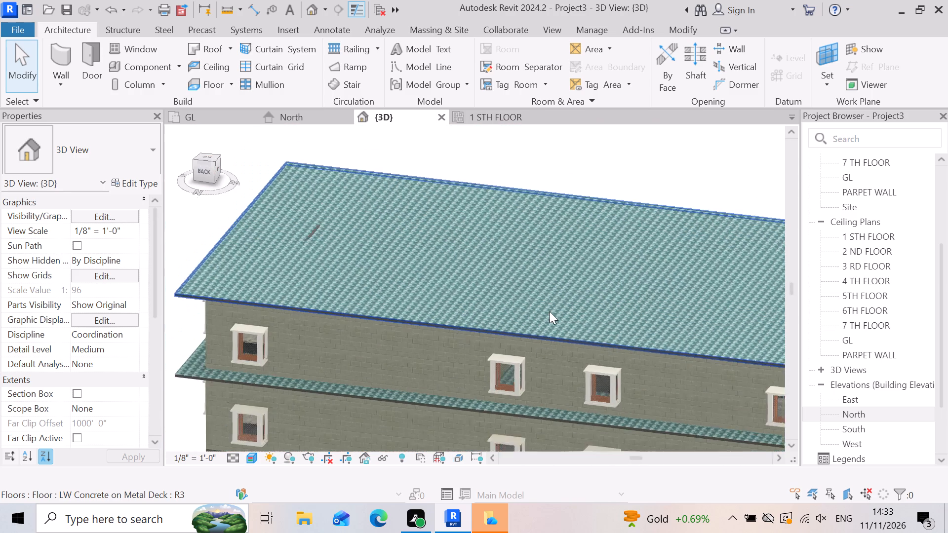
scroll(550, 311, down, 5)
scroll(530, 407, up, 7)
scroll(474, 333, up, 3)
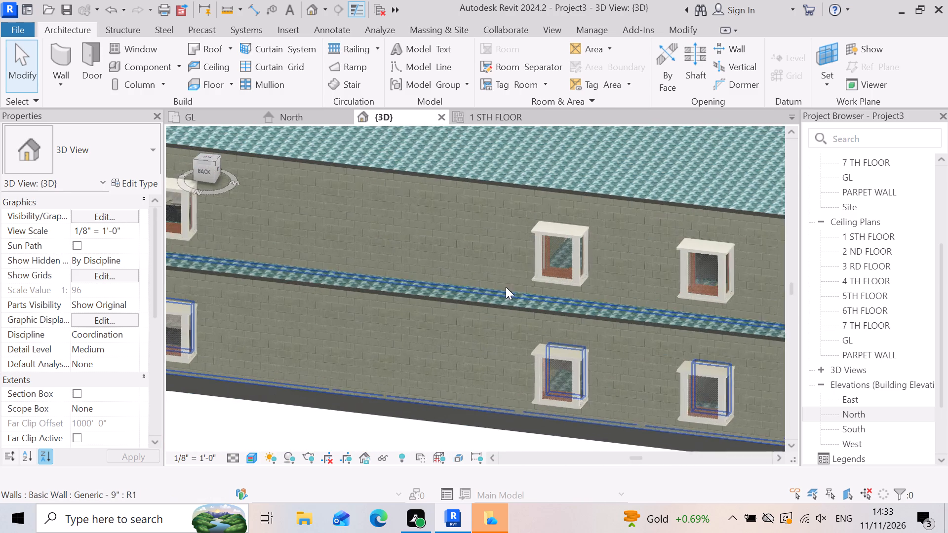
scroll(506, 287, up, 18)
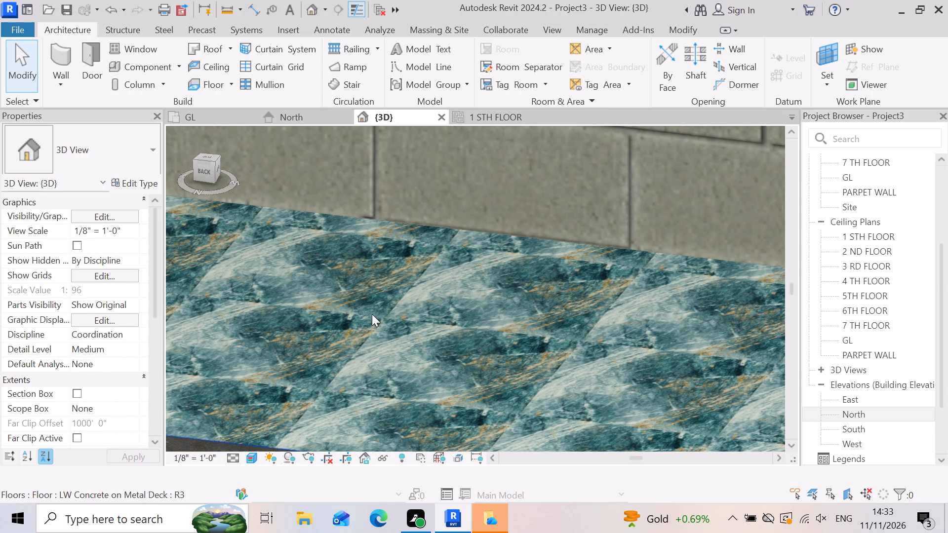
scroll(260, 373, up, 3)
scroll(369, 314, down, 13)
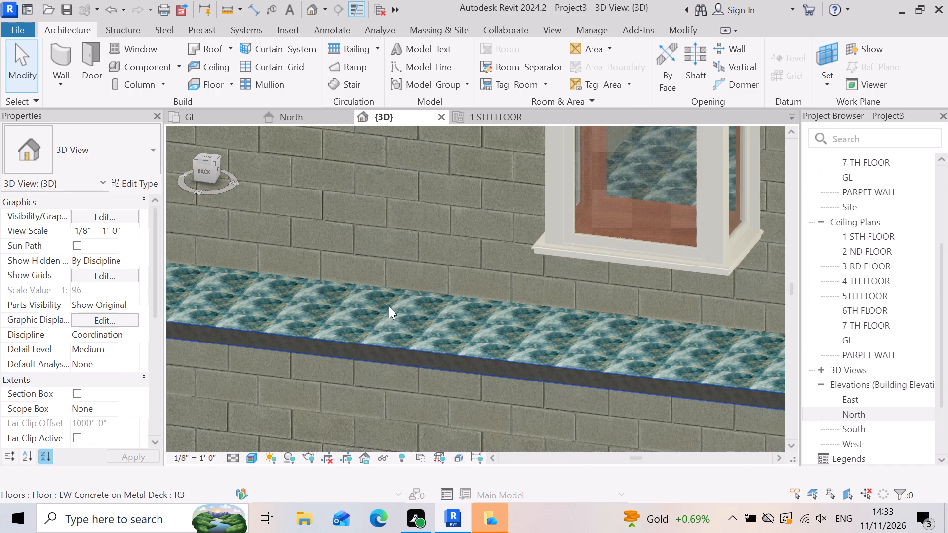
scroll(458, 365, down, 15)
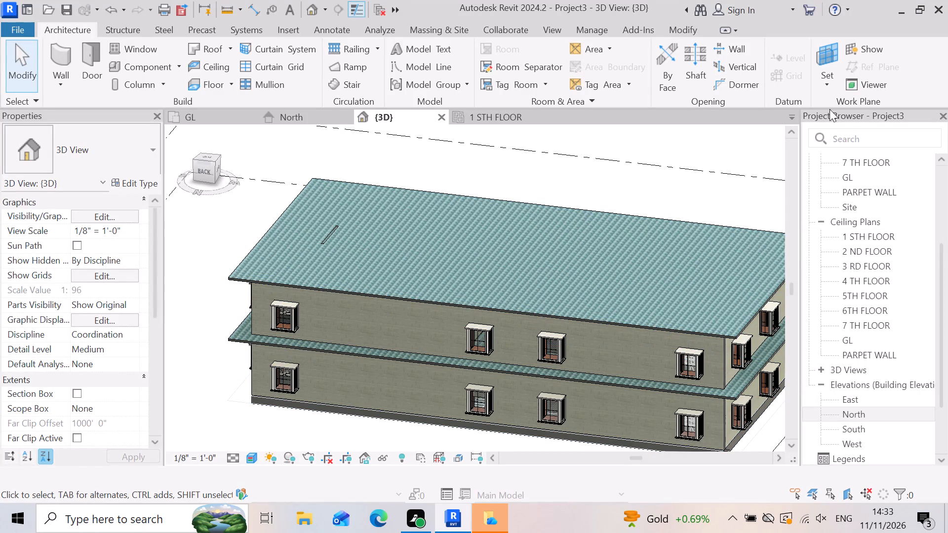
Open the North elevation and examine the two storeys and their slab edges against the floor levels.
triple_click(887, 418)
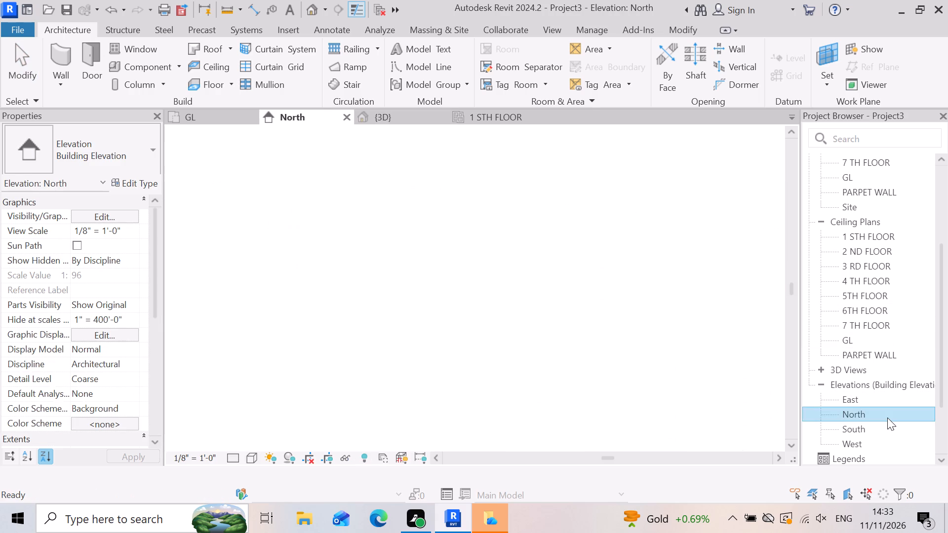
scroll(290, 383, up, 3)
scroll(376, 259, up, 8)
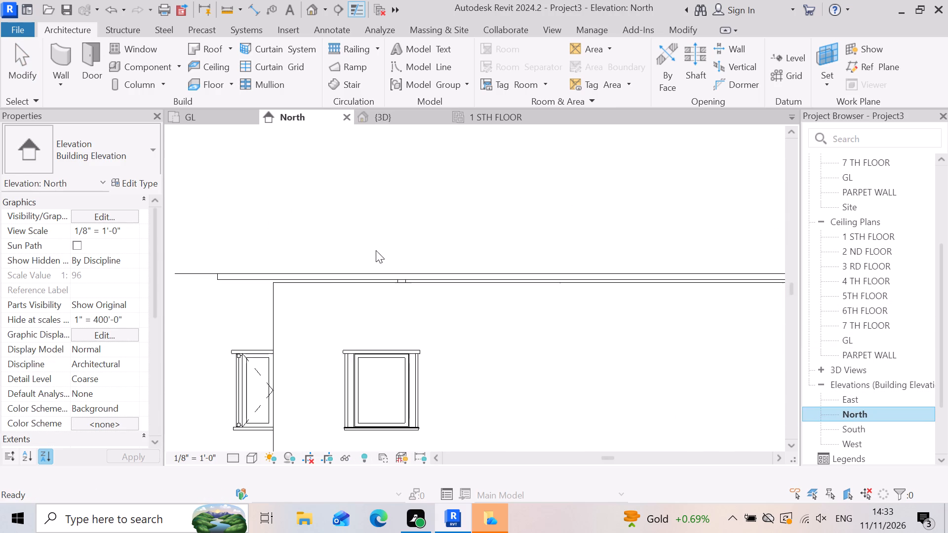
scroll(272, 282, down, 9)
scroll(507, 362, down, 2)
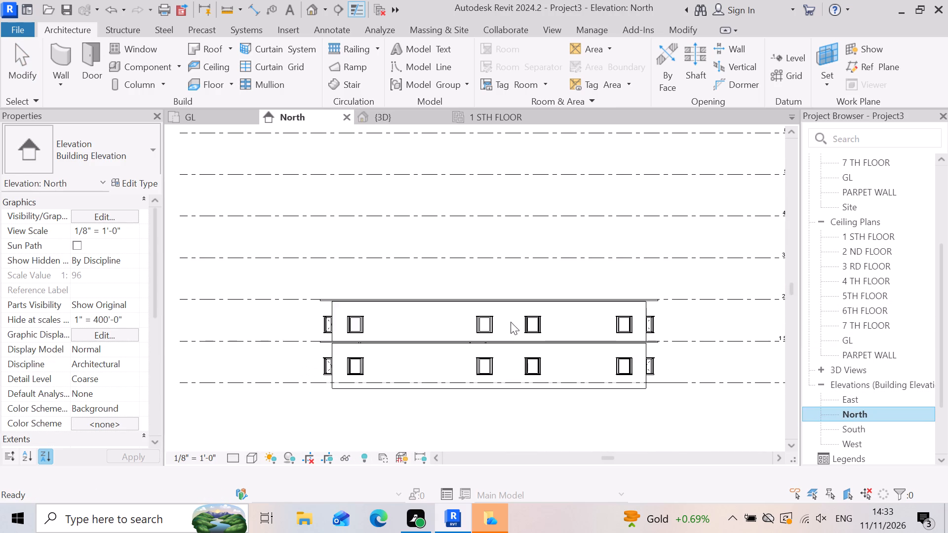
scroll(527, 357, up, 3)
scroll(454, 372, down, 3)
scroll(647, 384, up, 3)
scroll(649, 373, down, 3)
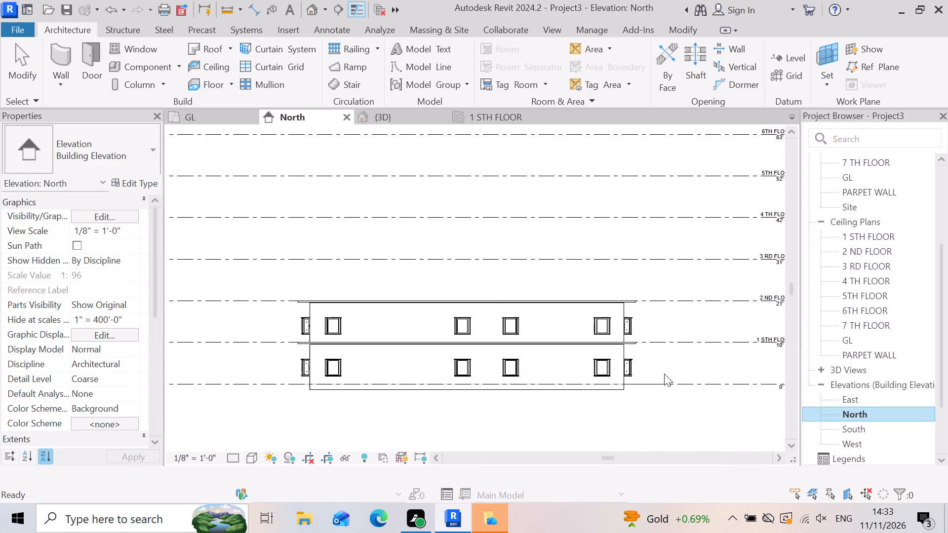
scroll(388, 343, up, 3)
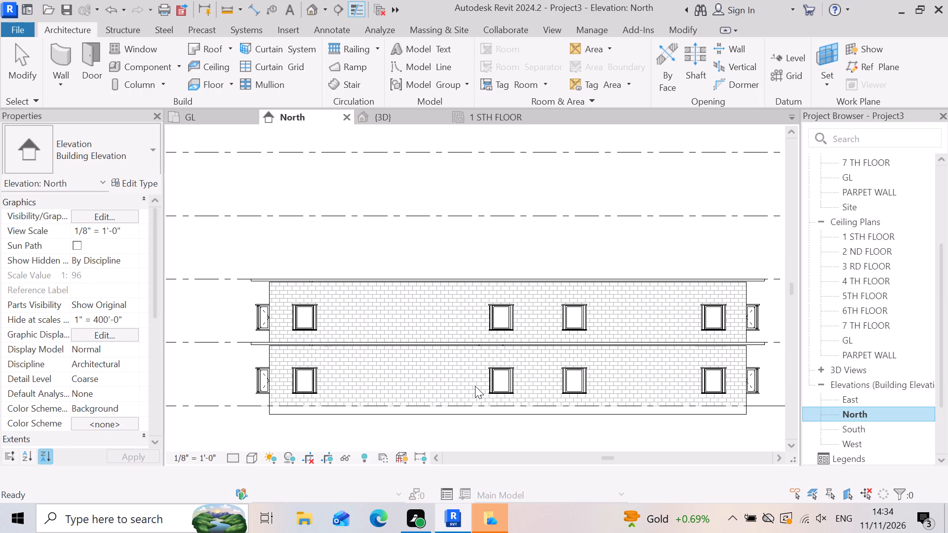
scroll(475, 386, up, 2)
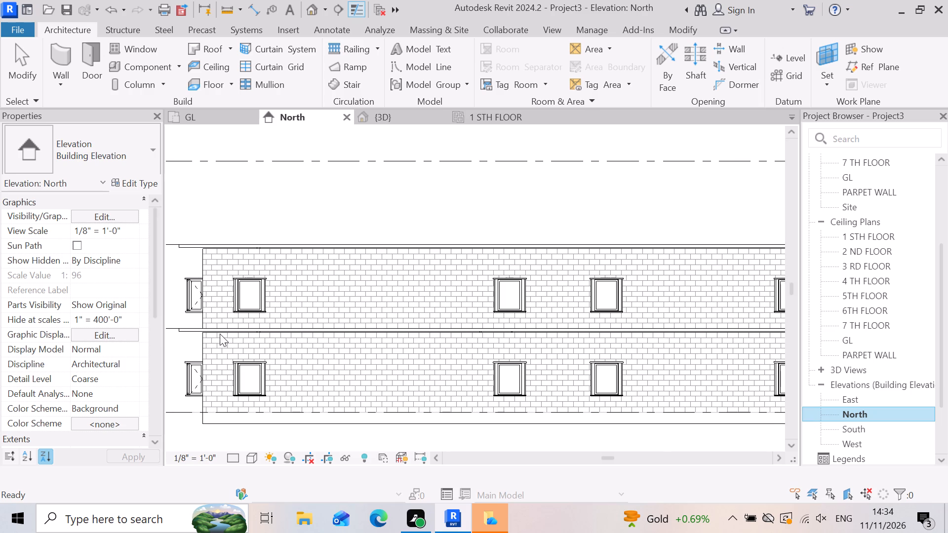
scroll(304, 283, down, 2)
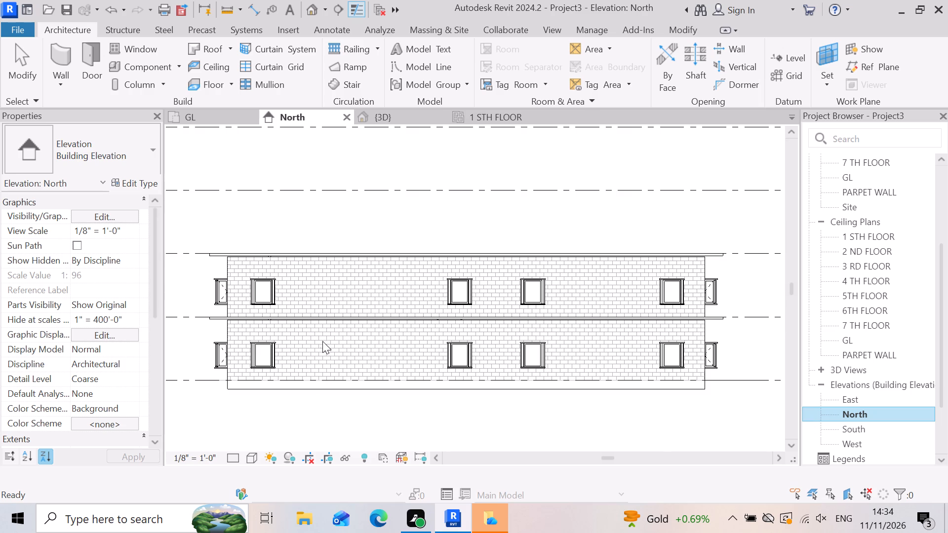
scroll(235, 363, down, 1)
scroll(233, 363, up, 2)
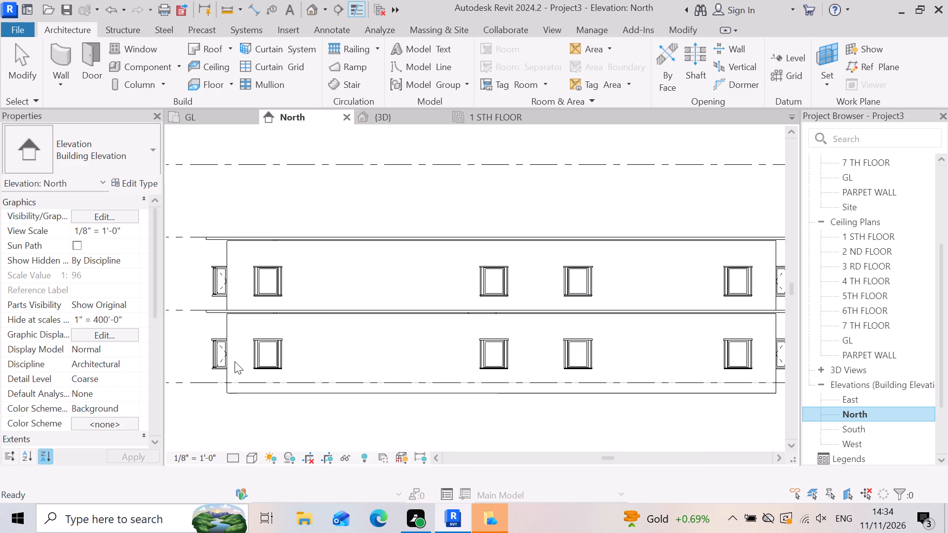
scroll(325, 368, down, 3)
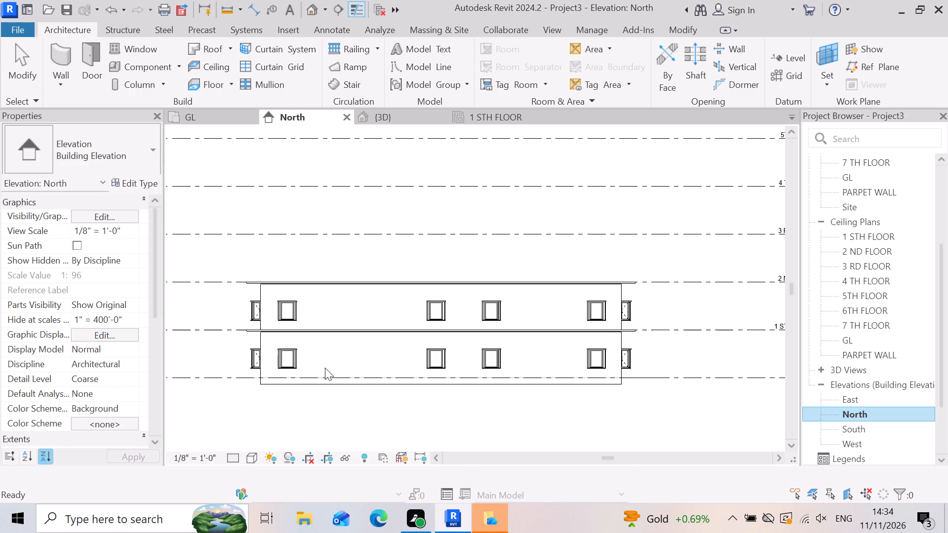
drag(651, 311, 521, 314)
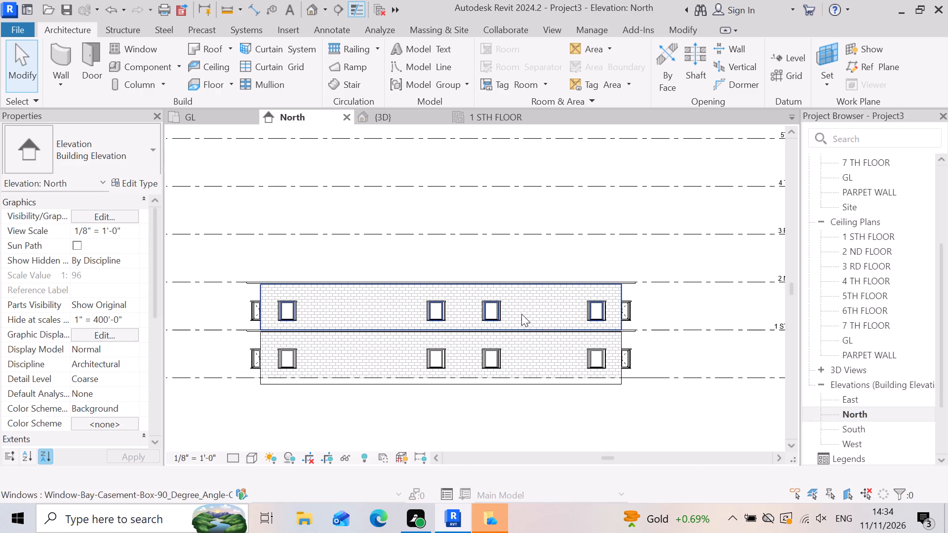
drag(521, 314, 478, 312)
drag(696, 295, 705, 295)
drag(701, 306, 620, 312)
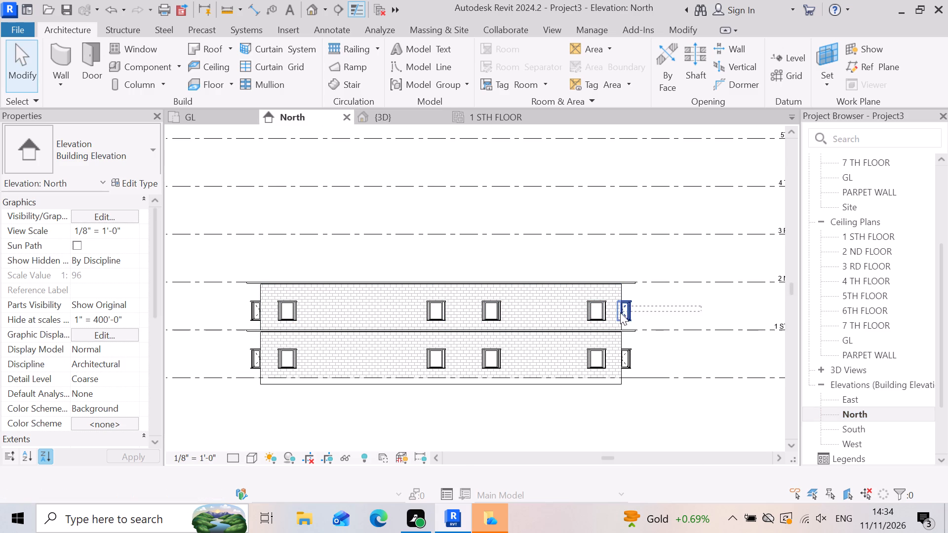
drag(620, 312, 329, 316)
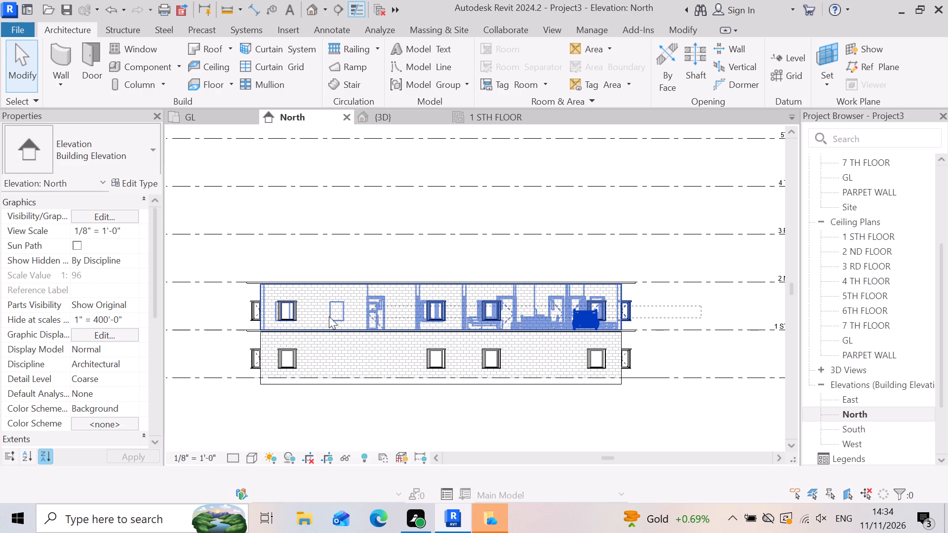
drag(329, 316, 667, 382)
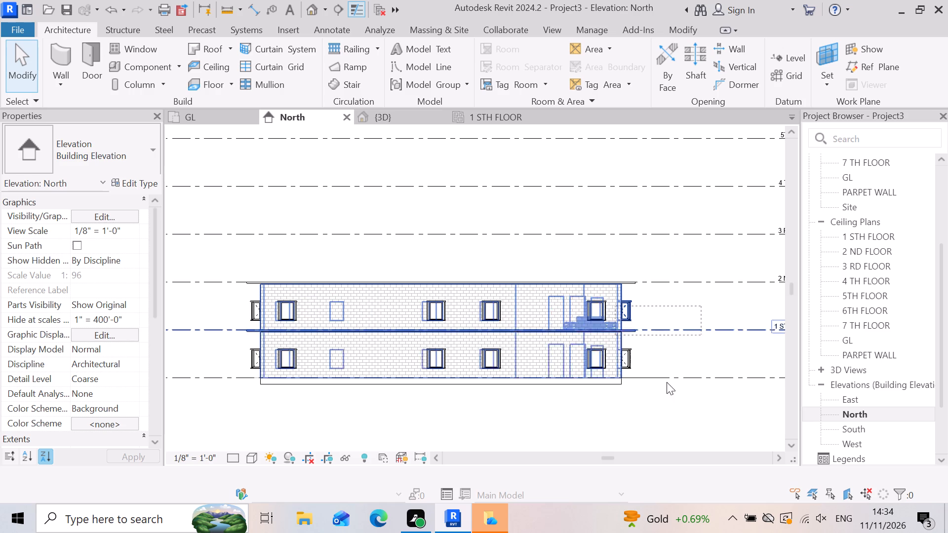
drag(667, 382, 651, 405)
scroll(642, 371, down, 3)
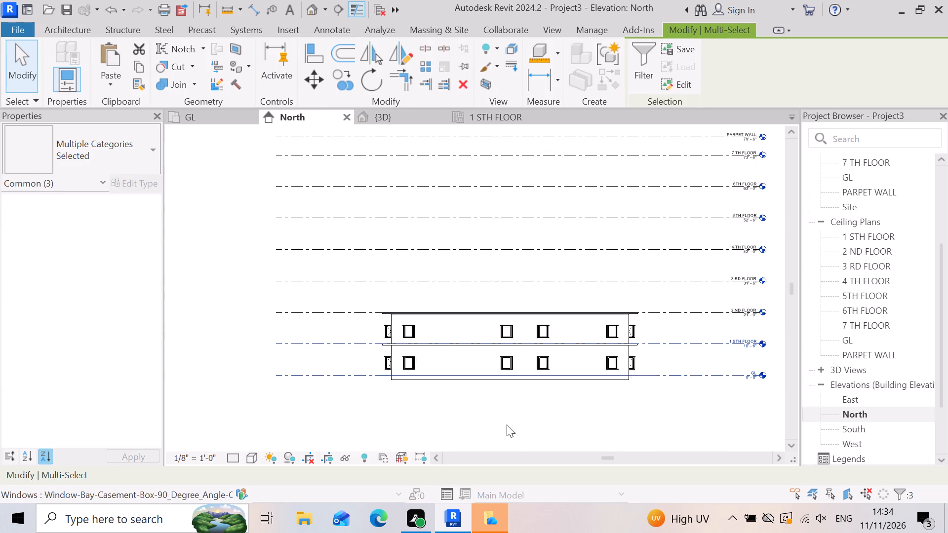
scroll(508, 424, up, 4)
From the ground-floor storey, copy only the railings, top rails, stairs, runs and supports, and paste them aligned to the 1 STH FLOOR level.
drag(757, 324, 566, 330)
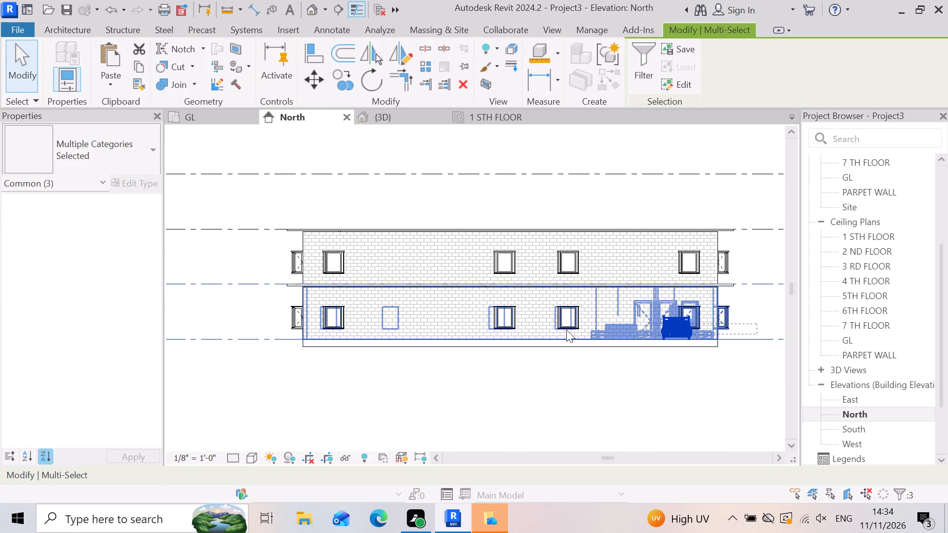
drag(566, 330, 208, 297)
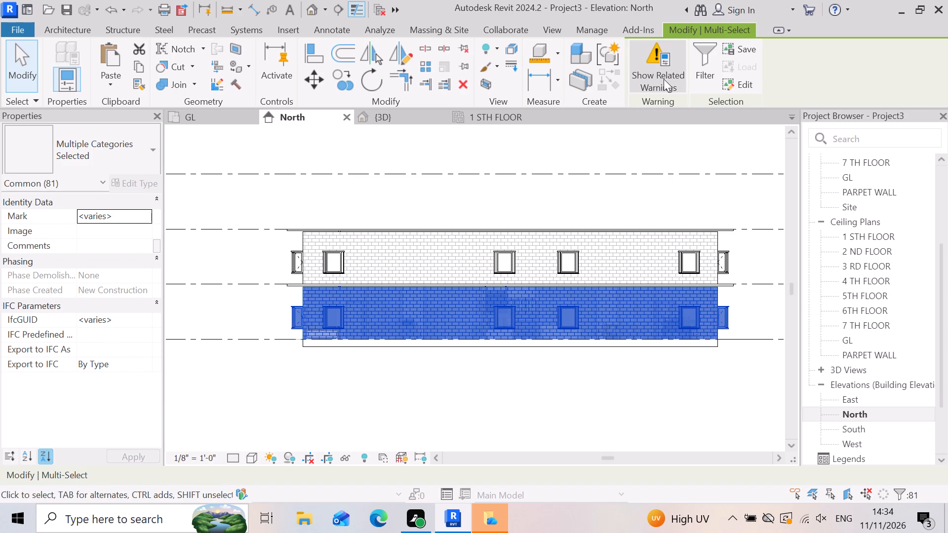
click(698, 65)
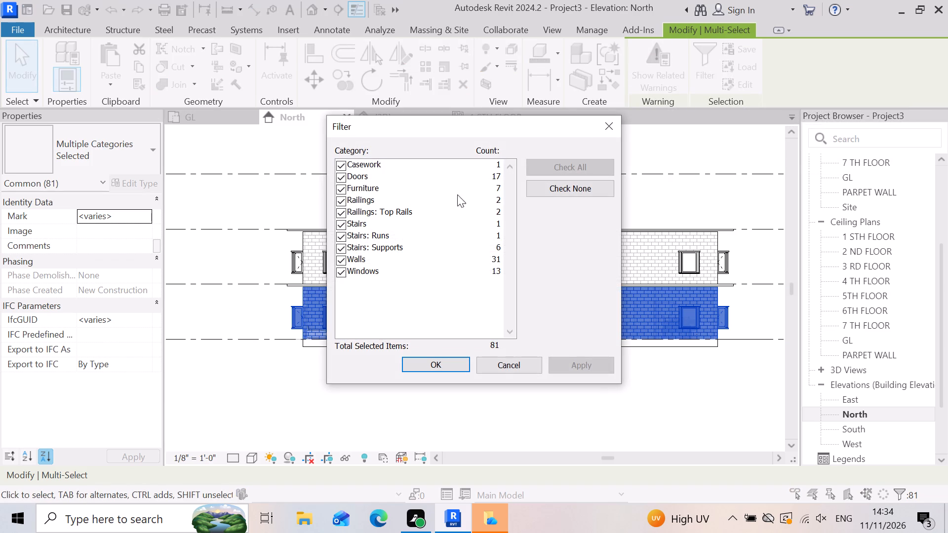
click(554, 186)
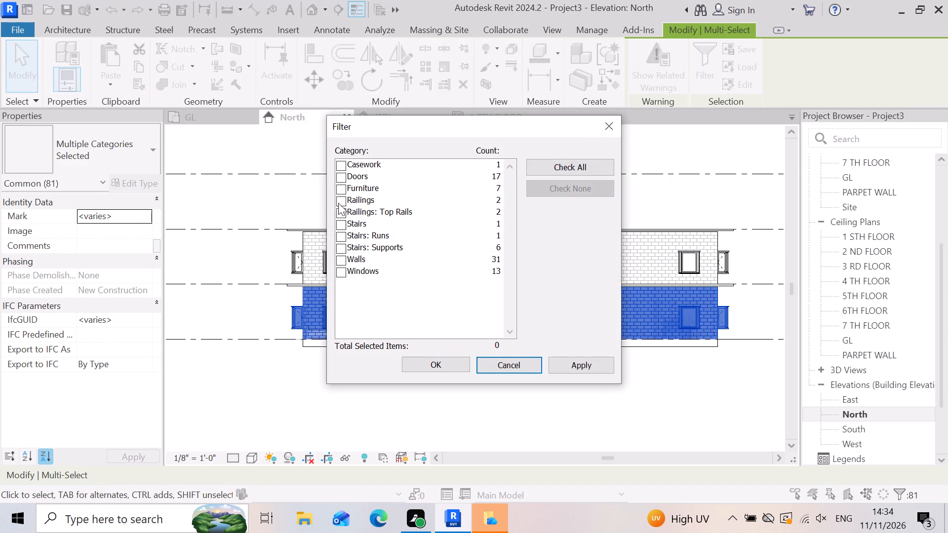
click(344, 201)
click(345, 215)
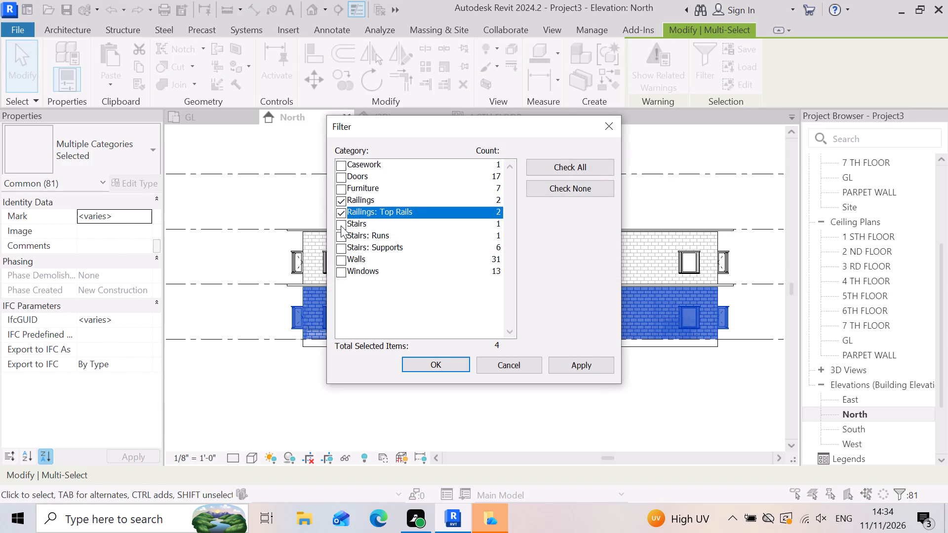
click(341, 226)
click(343, 240)
click(344, 247)
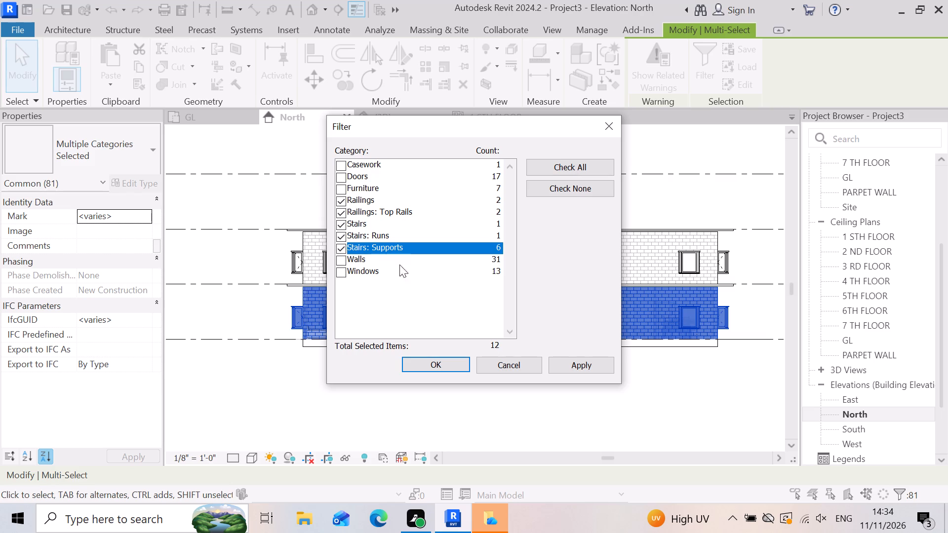
click(575, 370)
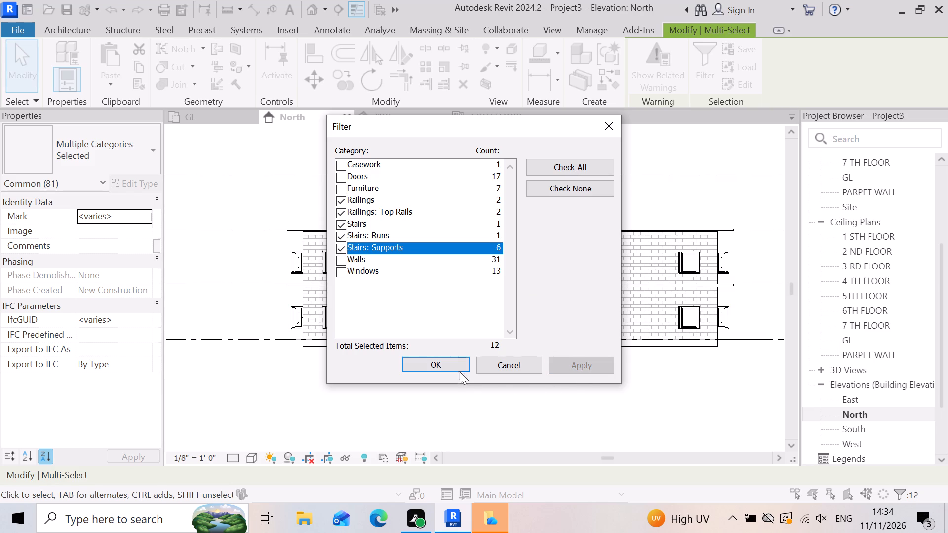
click(460, 369)
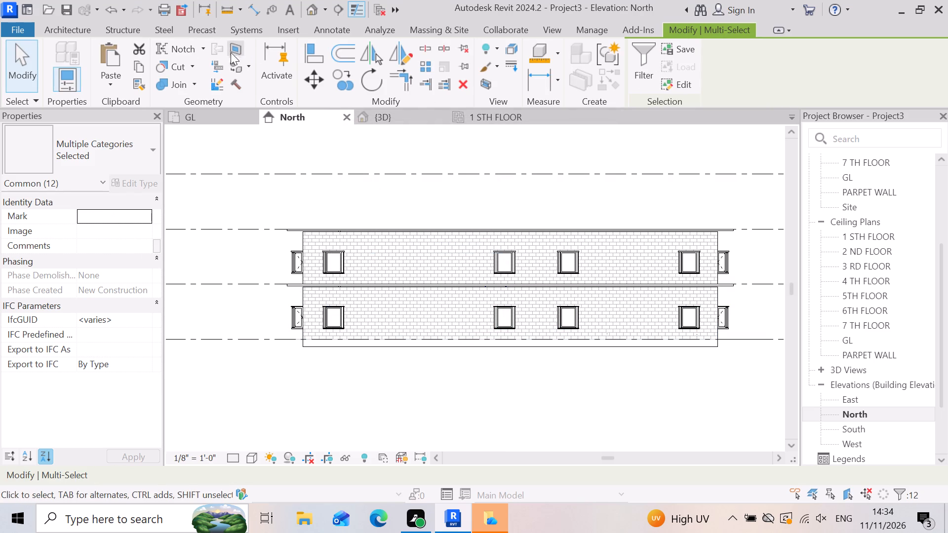
click(145, 66)
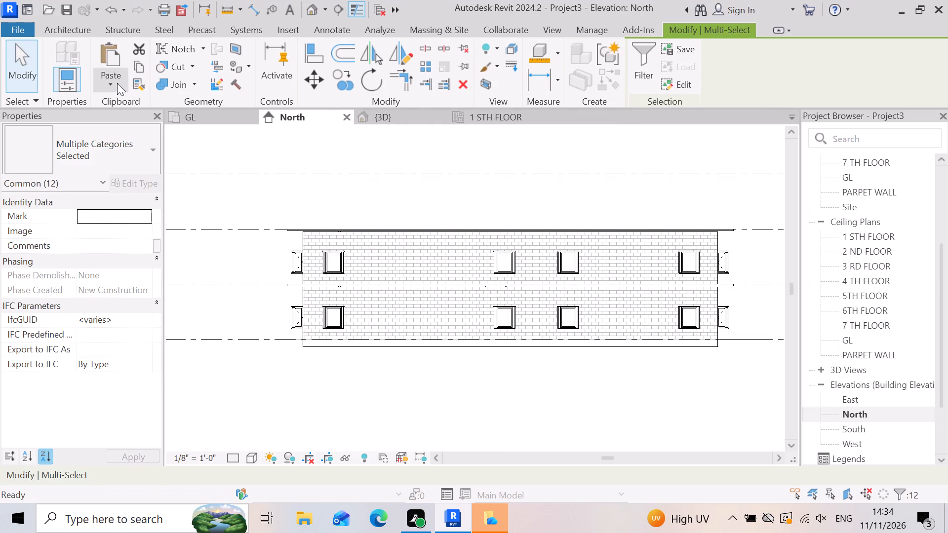
click(117, 83)
click(154, 143)
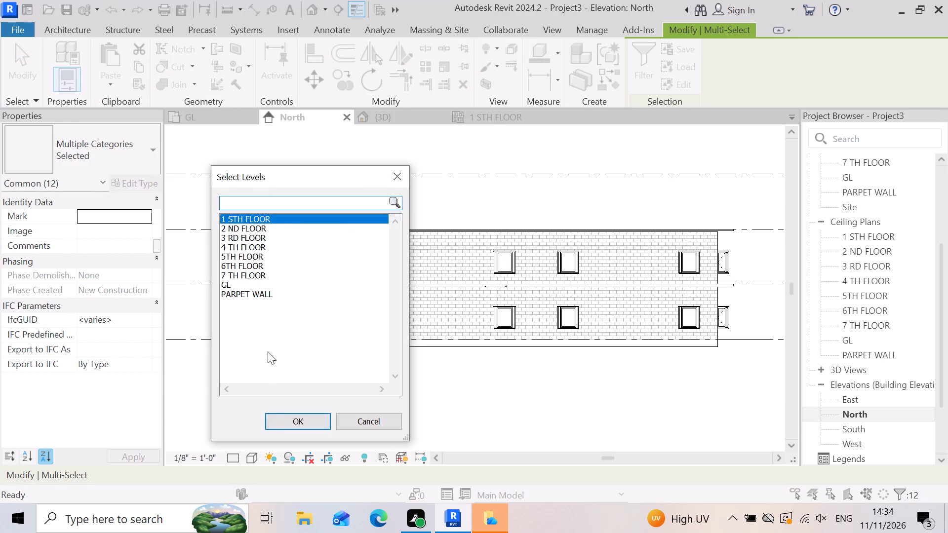
click(274, 428)
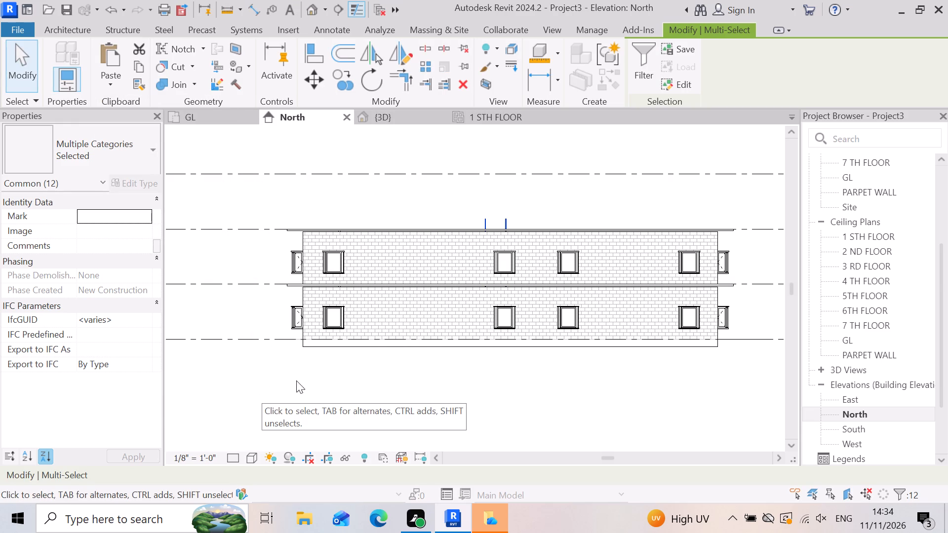
Examine the copied staircase railings above the second-floor slab in the North elevation and in 3D.
scroll(687, 206, up, 1)
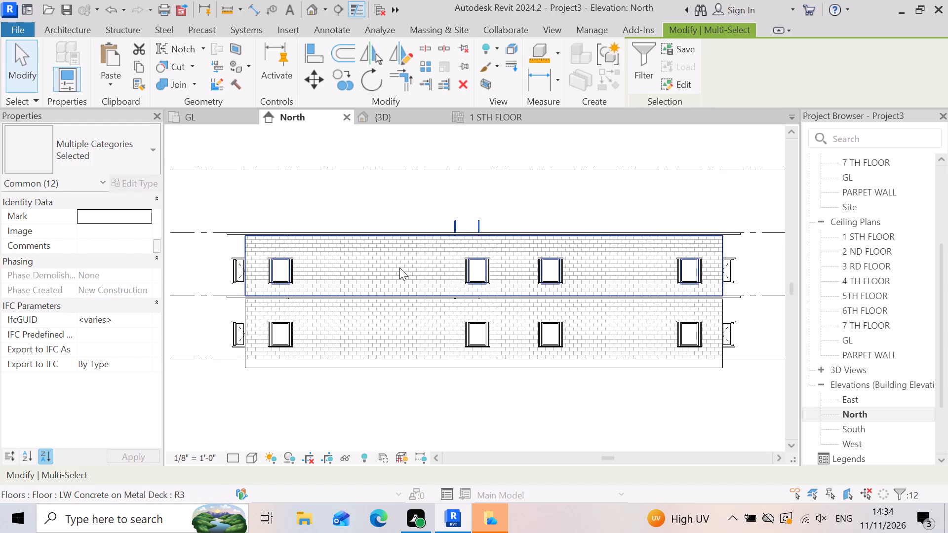
scroll(404, 266, up, 1)
scroll(461, 310, down, 4)
scroll(510, 317, down, 2)
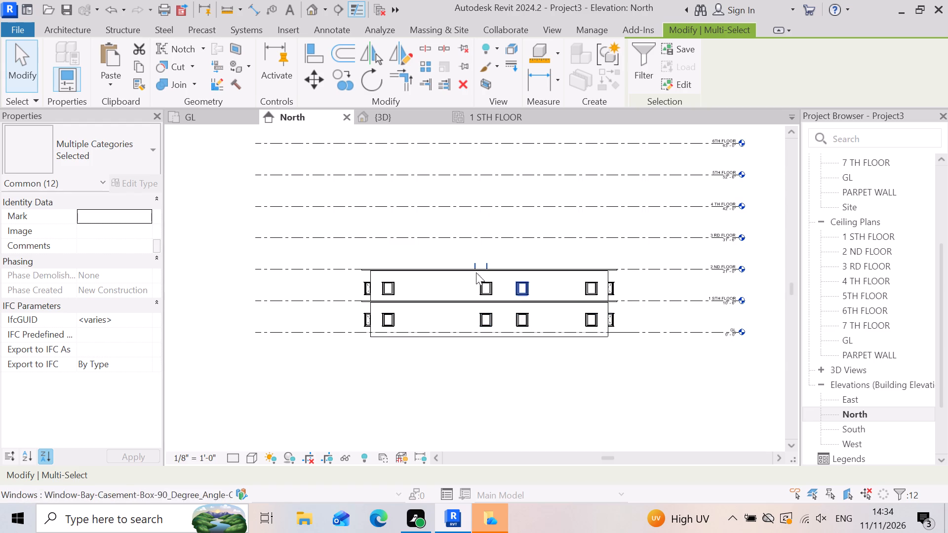
click(412, 116)
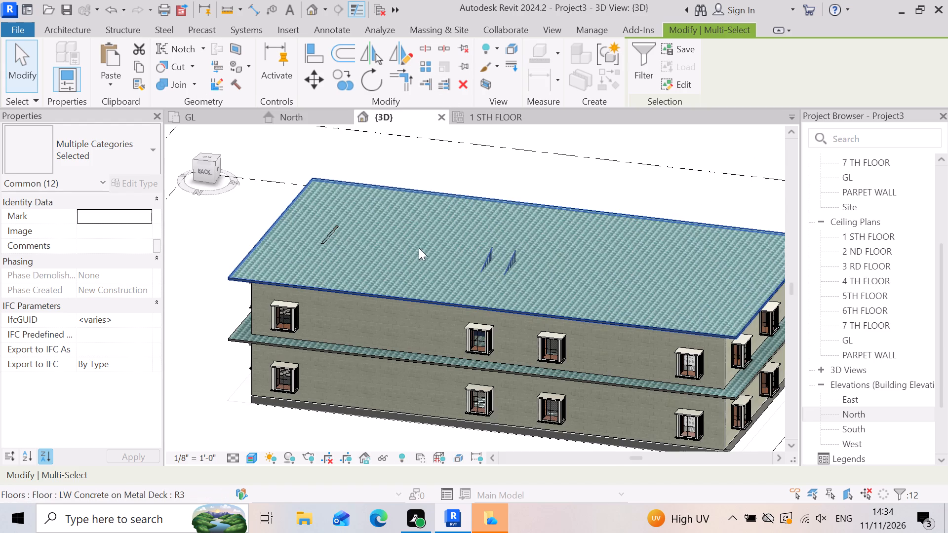
scroll(355, 256, up, 16)
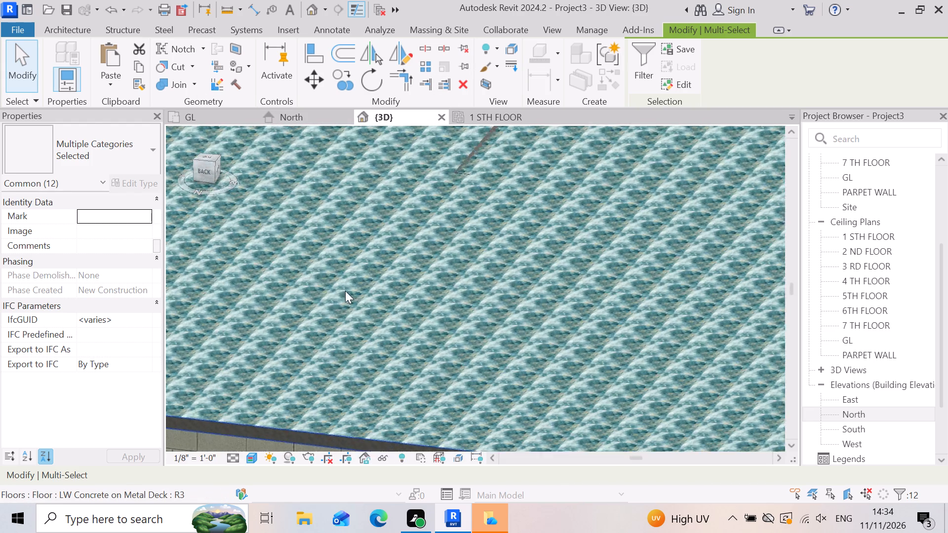
scroll(345, 291, up, 17)
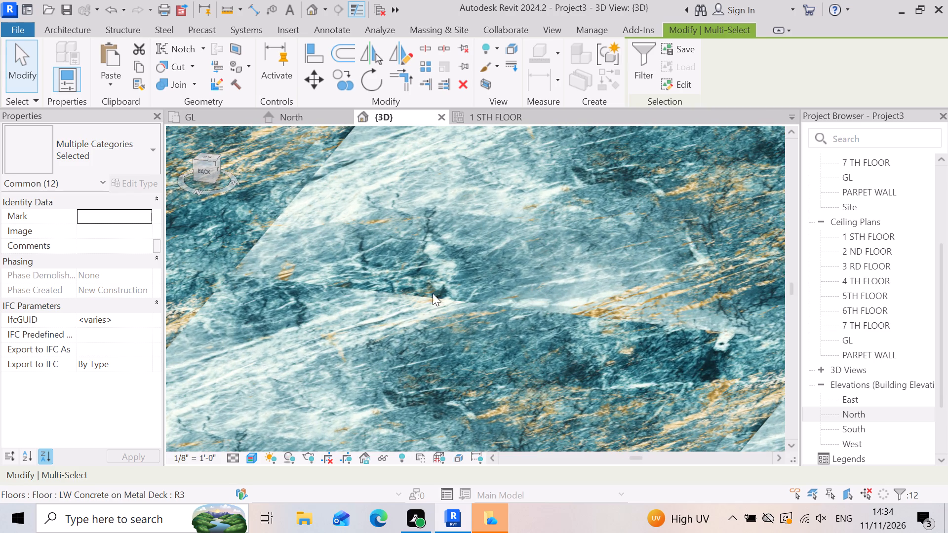
scroll(538, 281, up, 2)
scroll(484, 274, up, 3)
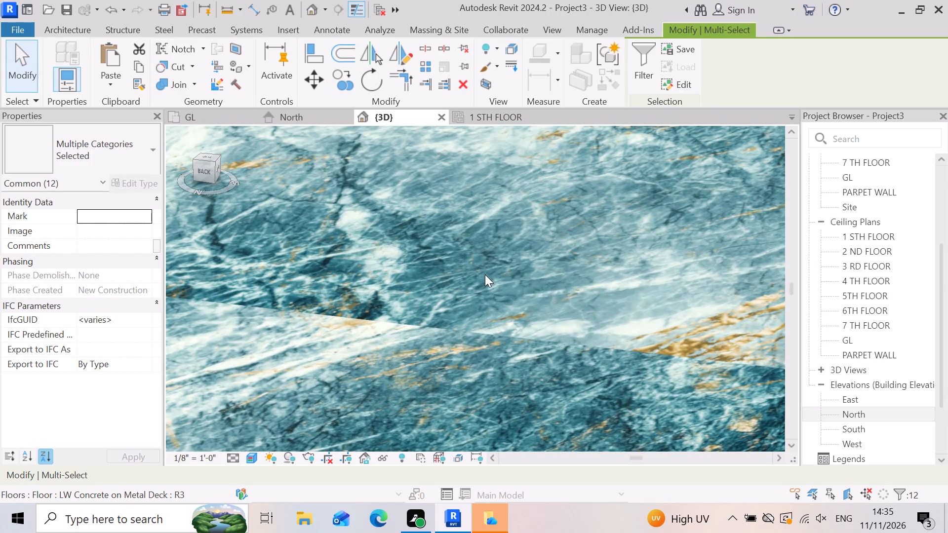
scroll(485, 274, down, 20)
scroll(485, 274, down, 4)
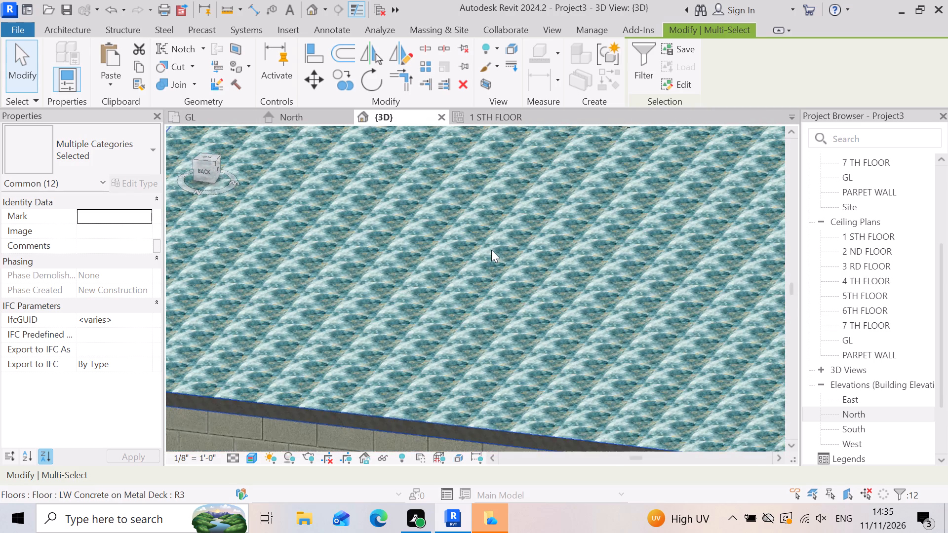
scroll(491, 250, down, 17)
Examine the back facade in 3D, checking the projecting slab edges, windows and base of both storeys.
scroll(443, 305, up, 1)
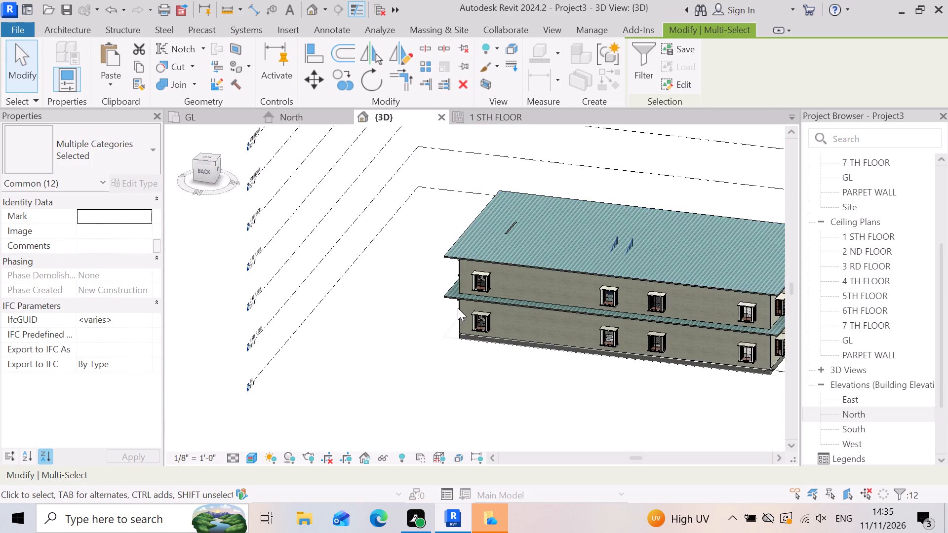
scroll(458, 308, up, 11)
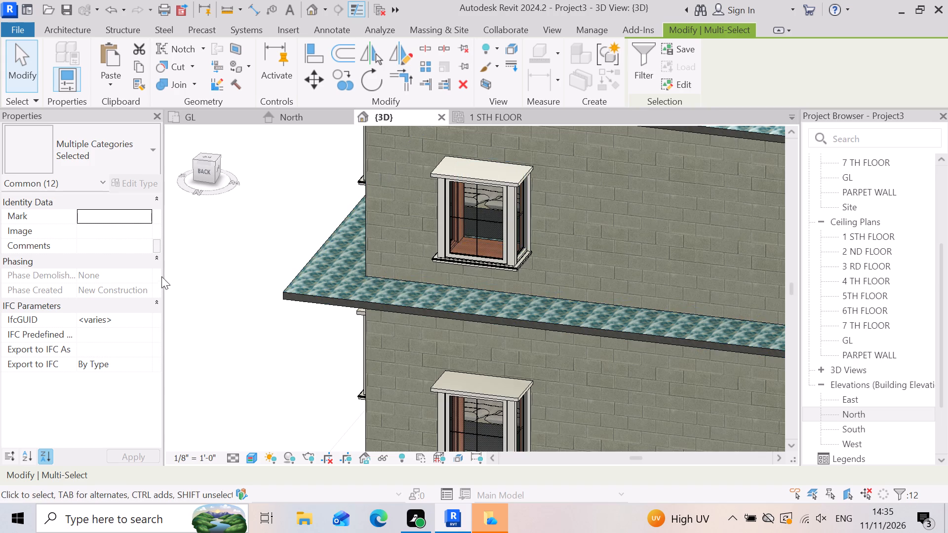
scroll(240, 279, down, 10)
scroll(390, 337, up, 3)
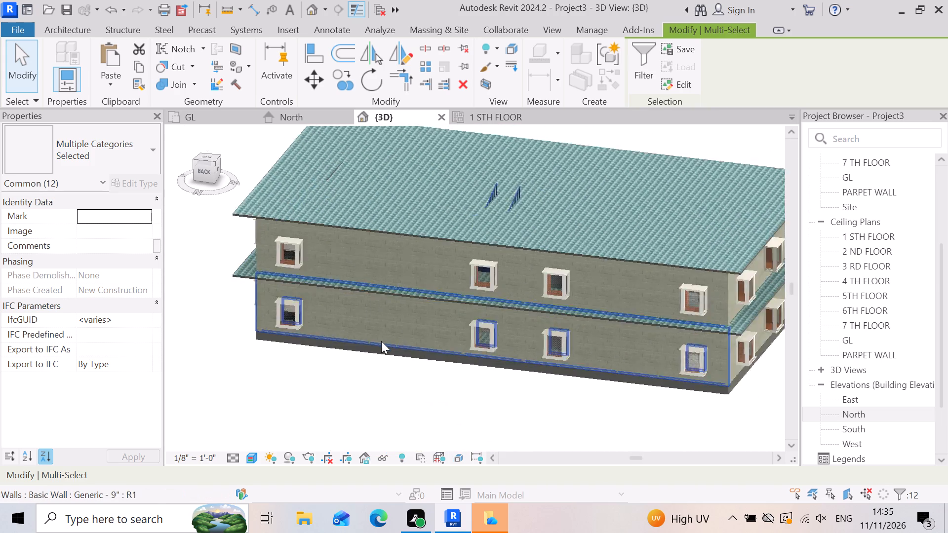
scroll(381, 341, up, 12)
scroll(385, 337, down, 7)
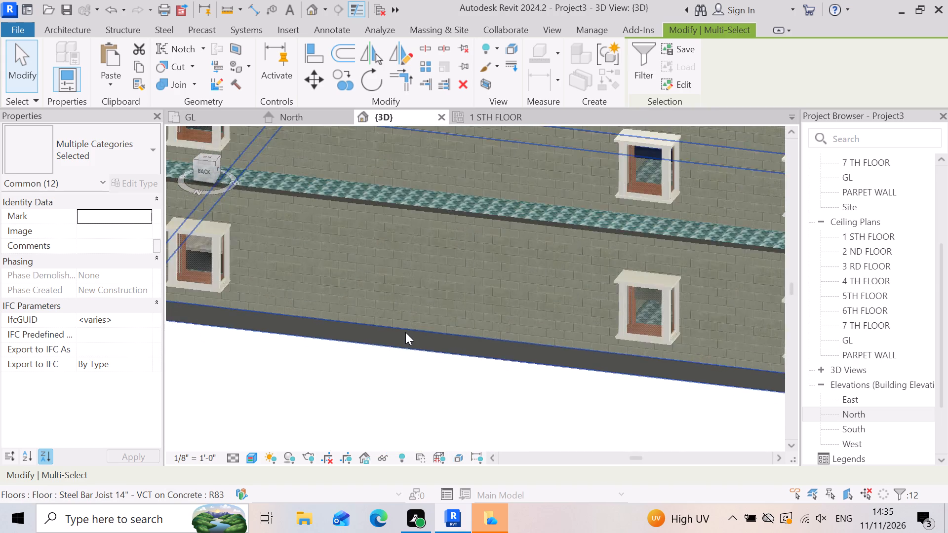
scroll(405, 332, down, 10)
scroll(605, 256, up, 6)
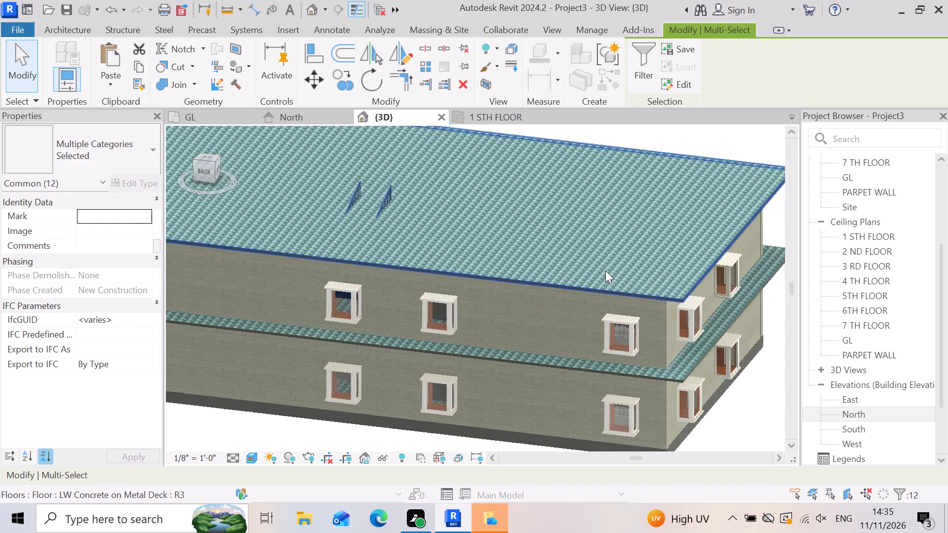
scroll(605, 270, up, 2)
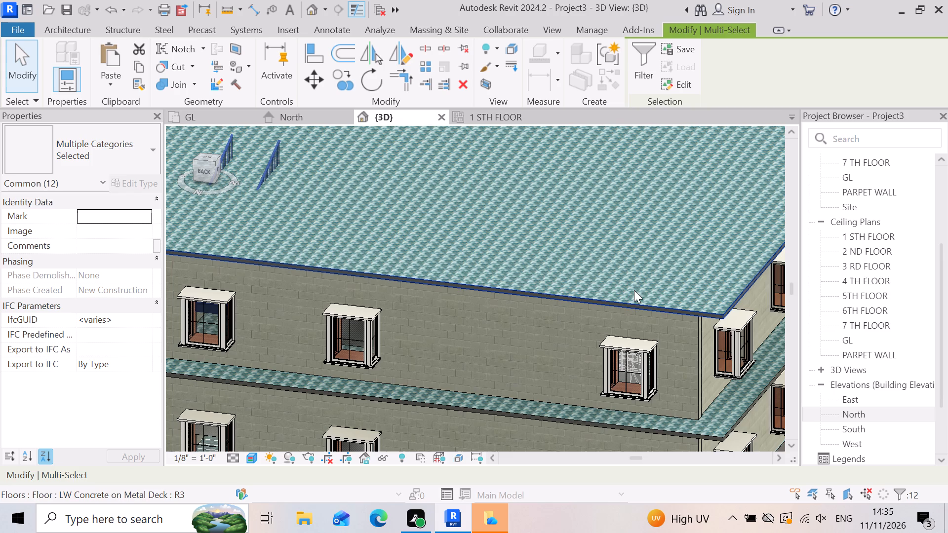
scroll(542, 290, down, 3)
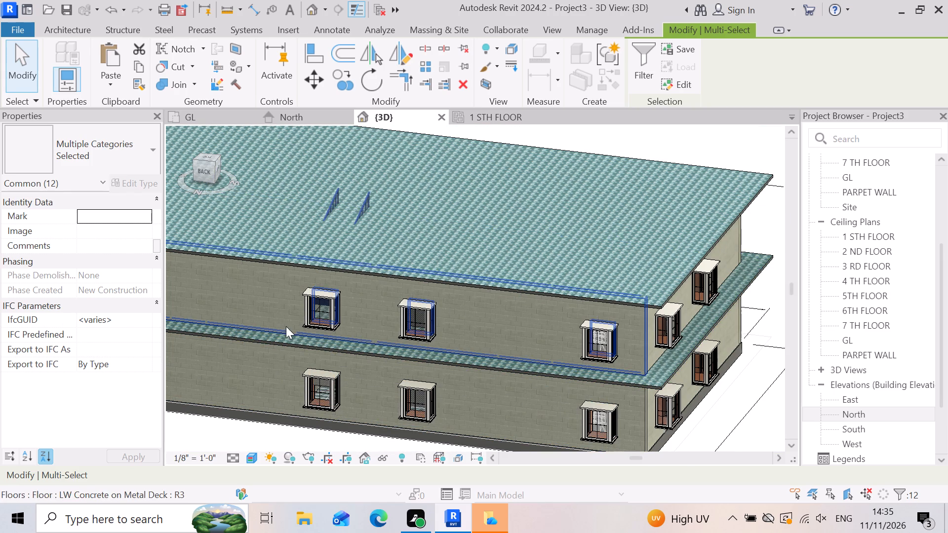
scroll(583, 351, down, 4)
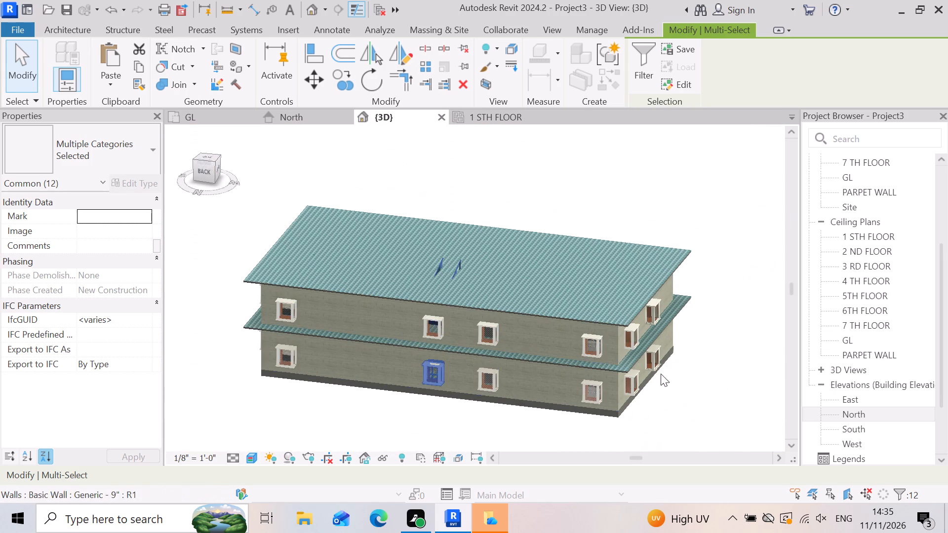
scroll(650, 348, up, 4)
scroll(596, 318, down, 3)
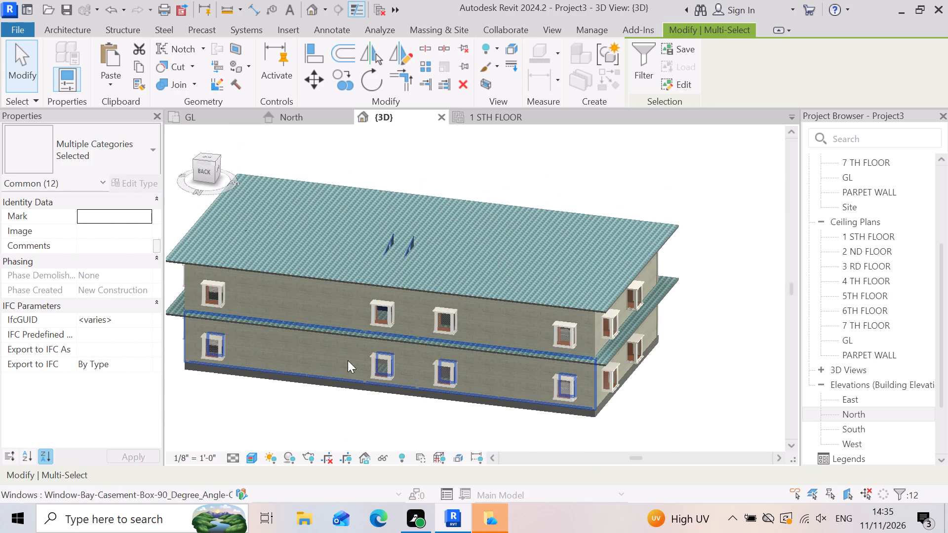
scroll(320, 343, up, 5)
scroll(422, 352, up, 6)
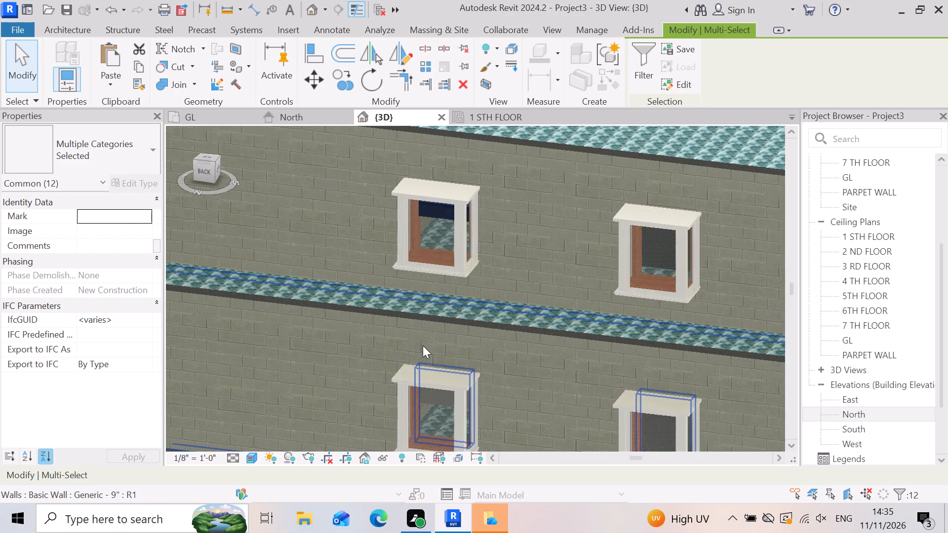
scroll(423, 345, up, 3)
scroll(422, 341, down, 7)
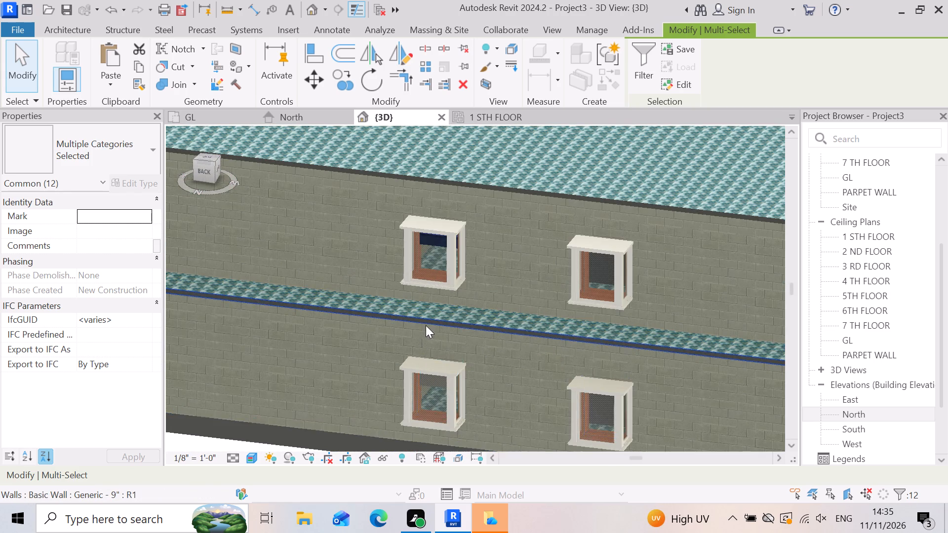
scroll(436, 379, down, 2)
scroll(439, 383, up, 5)
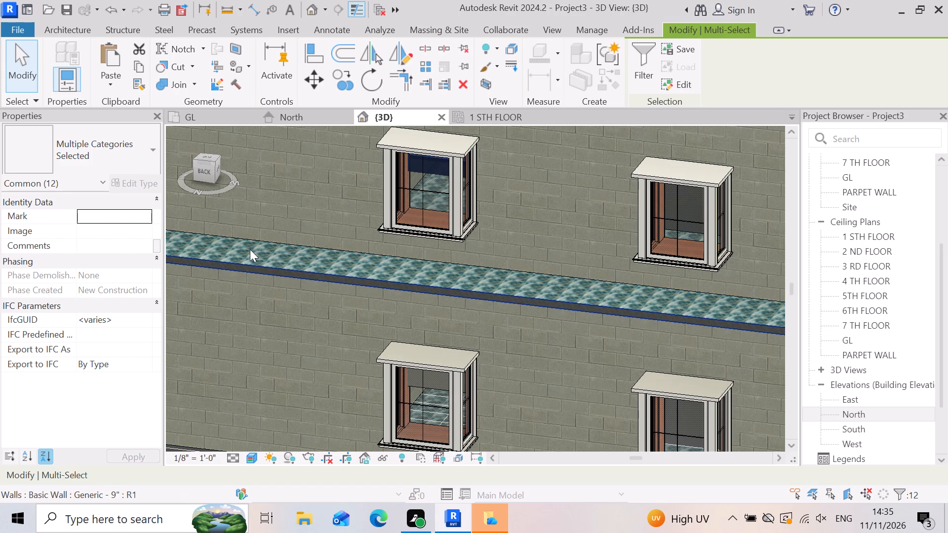
scroll(590, 313, down, 4)
scroll(486, 329, down, 5)
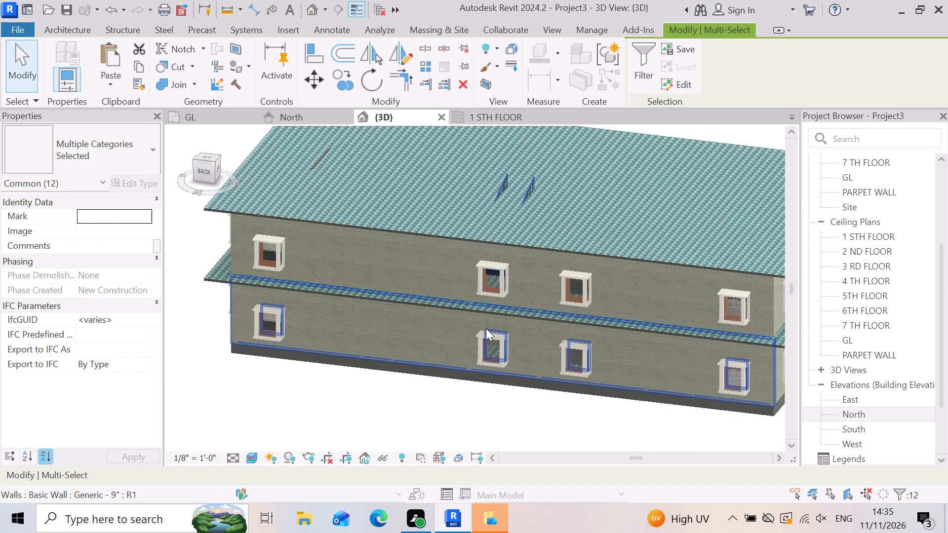
scroll(486, 328, down, 2)
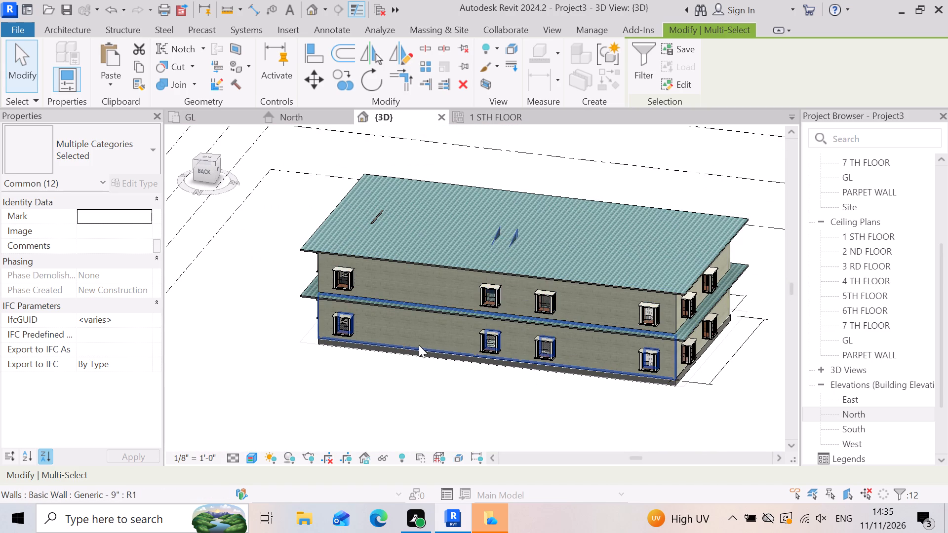
In the North elevation, select the first-floor storey's elements between the 1 STH FLOOR and 2 ND FLOOR levels.
double_click(844, 418)
scroll(496, 335, up, 3)
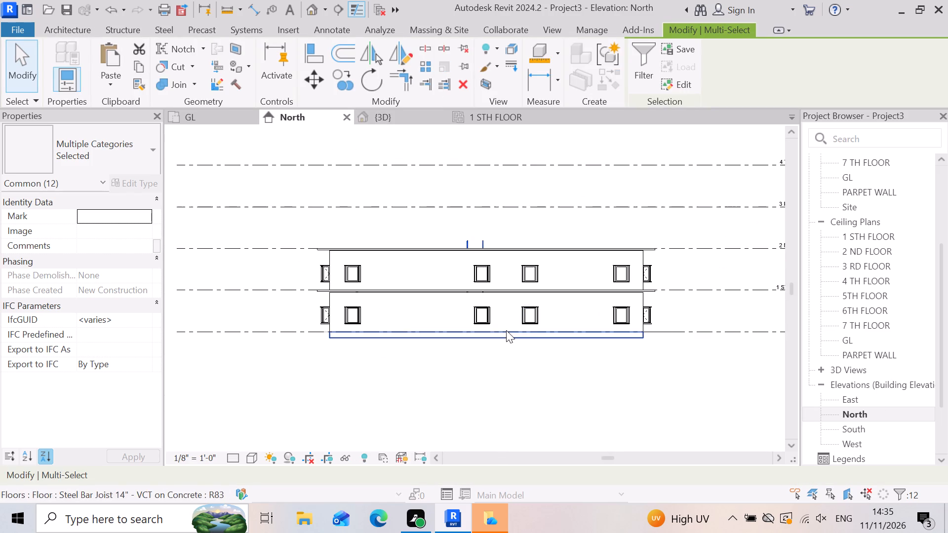
scroll(504, 333, up, 3)
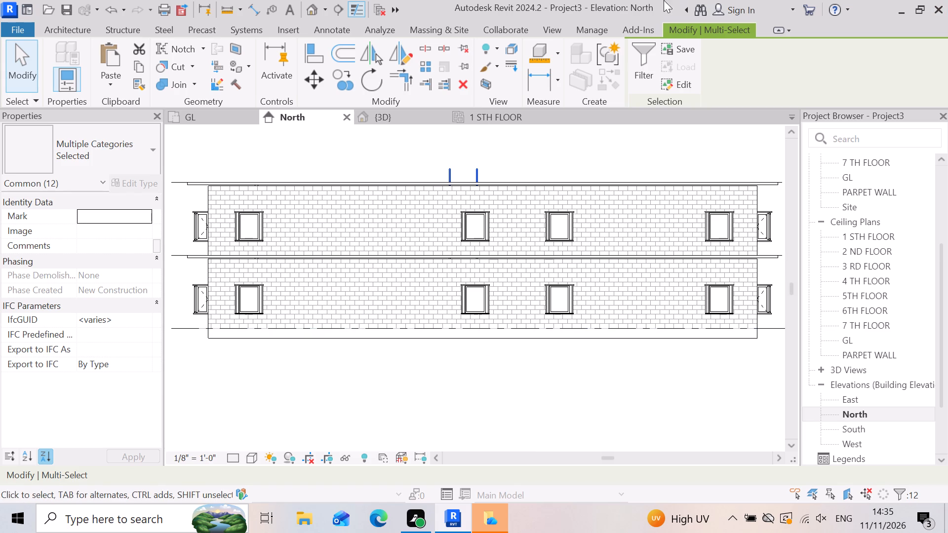
scroll(297, 303, down, 3)
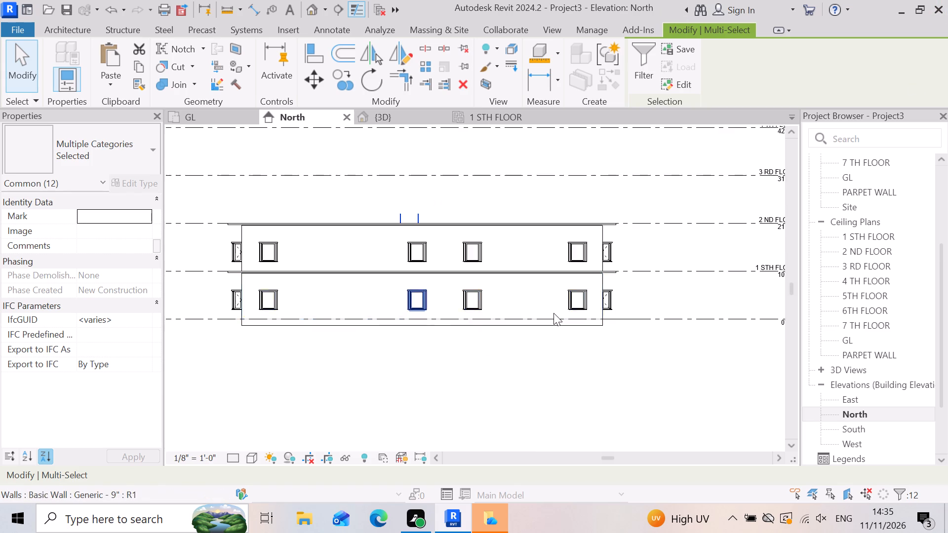
scroll(639, 322, up, 2)
scroll(647, 303, down, 3)
scroll(650, 300, up, 3)
scroll(717, 300, down, 4)
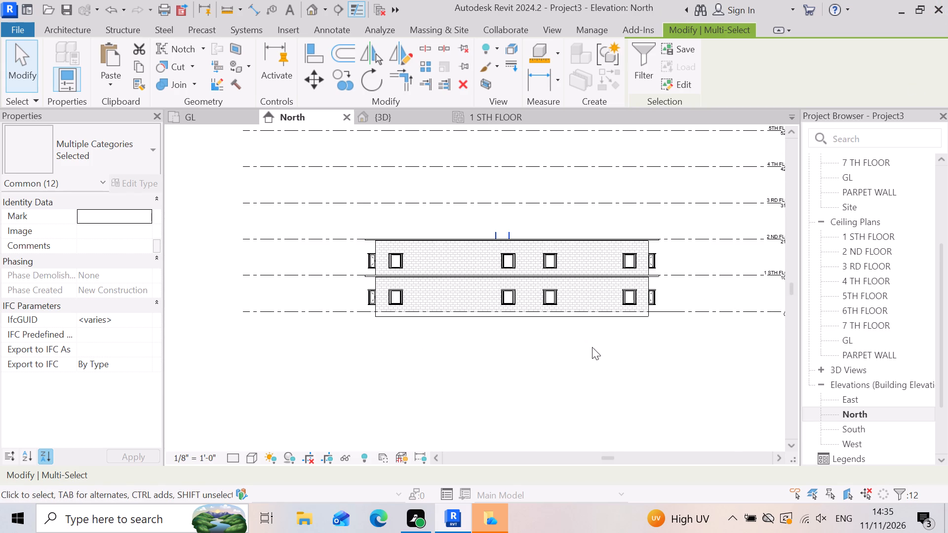
drag(681, 264, 663, 268)
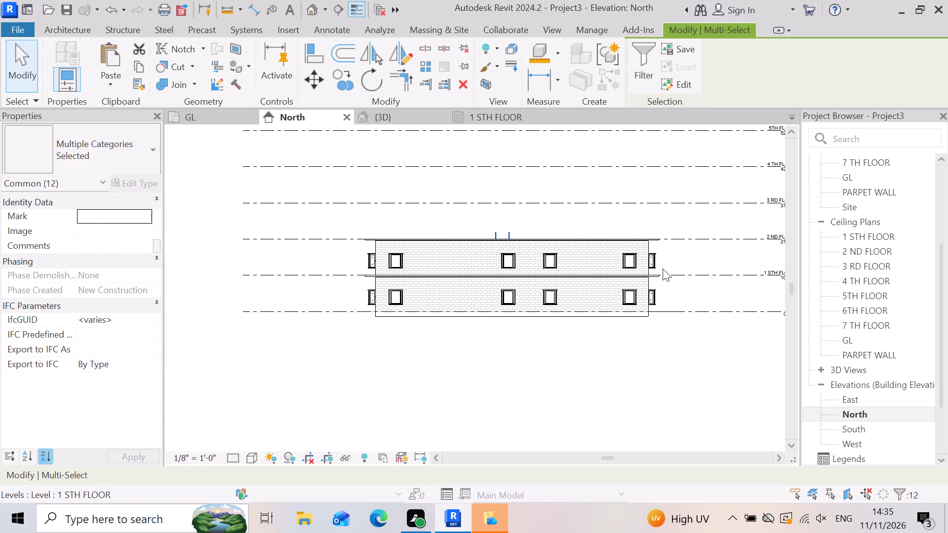
drag(663, 268, 321, 246)
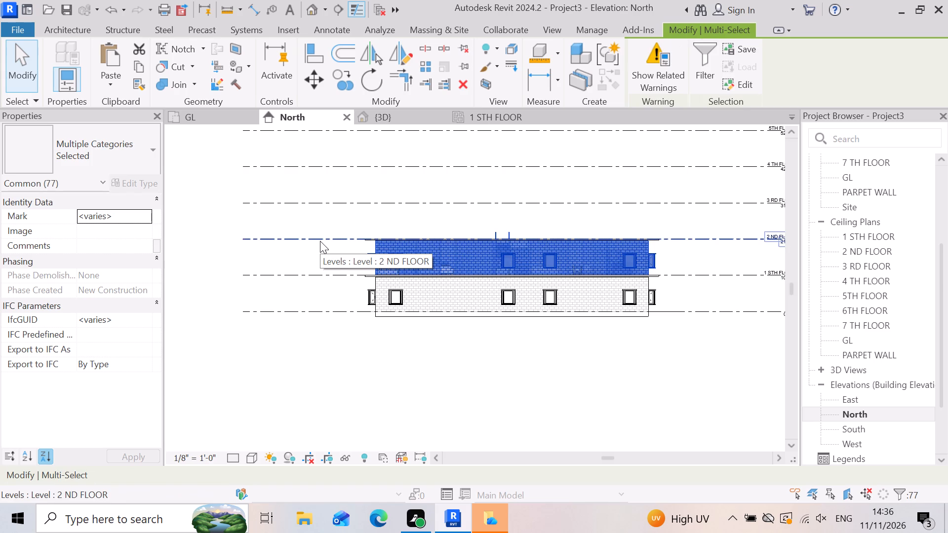